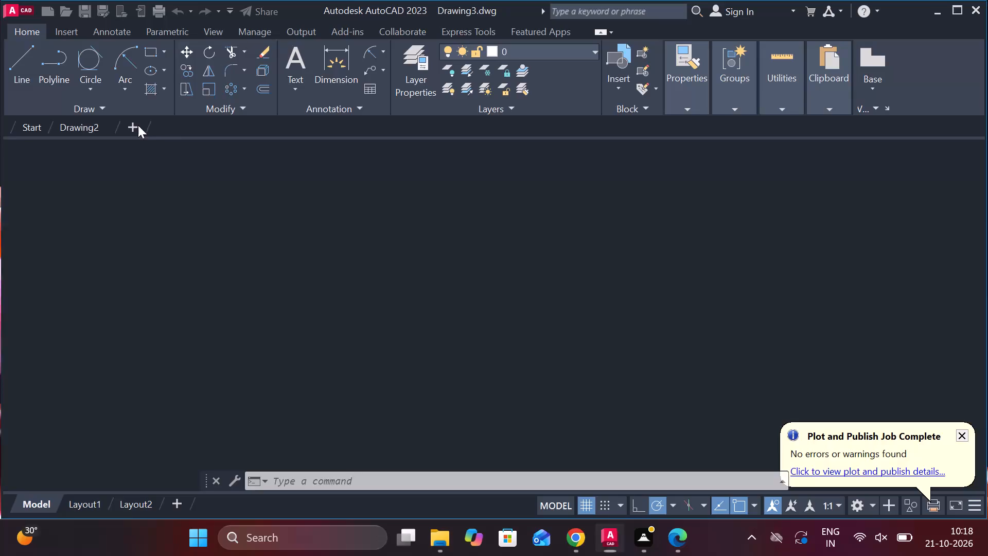
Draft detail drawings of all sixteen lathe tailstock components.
Close the Drawing2 file so that only Drawing3 stays open.
left_click(113, 128)
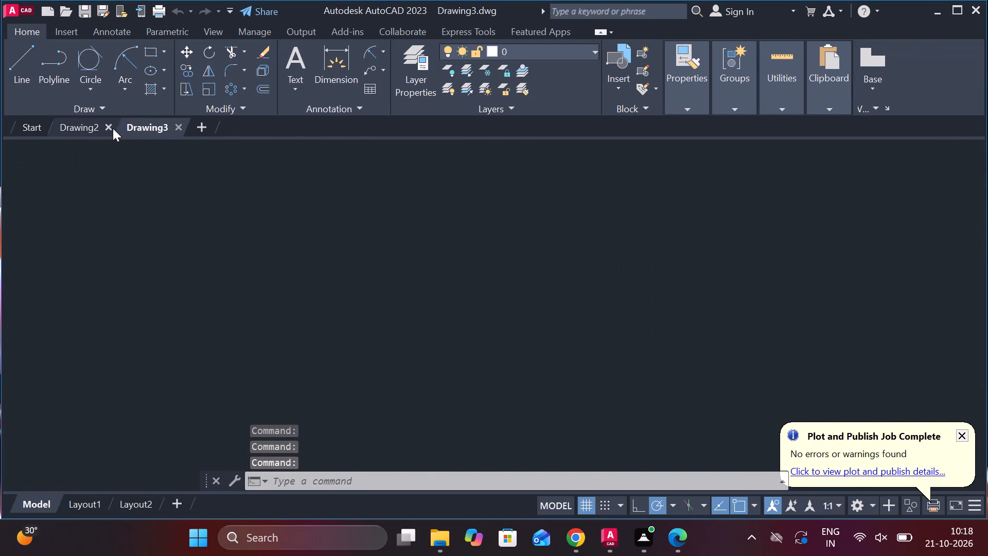
left_click(275, 261)
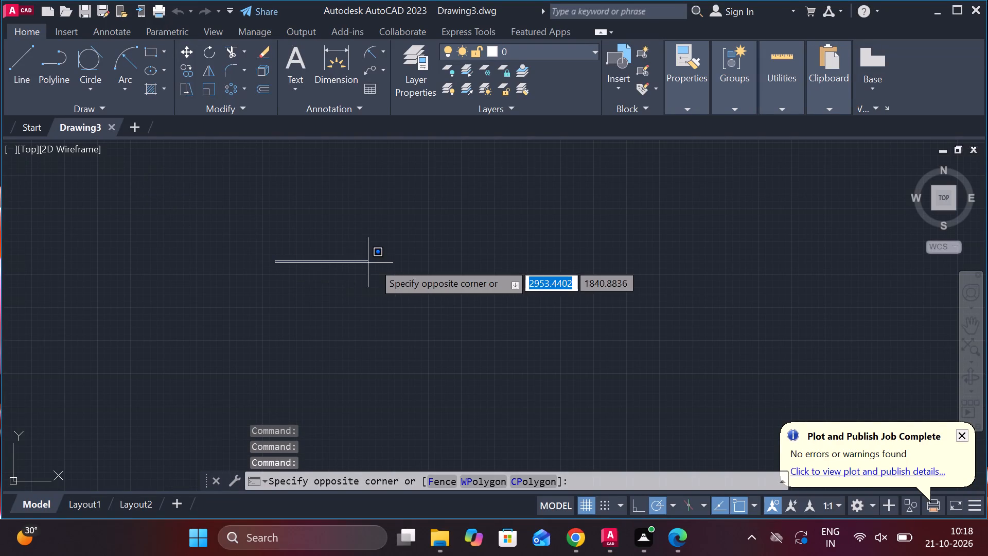
key("Escape")
Turn on the log file with the LOGFILEON command.
type("lo")
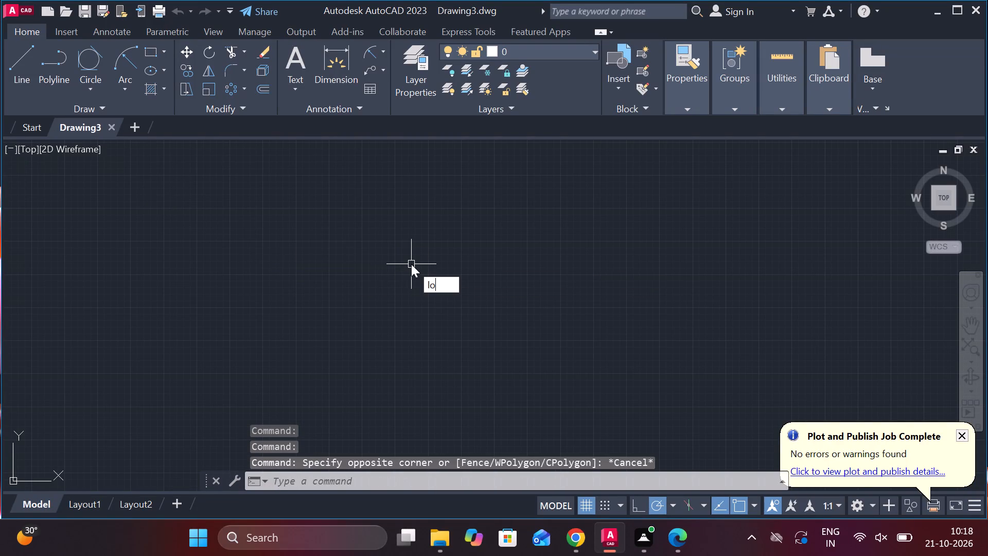
key("h")
key("BackSpace")
key("g")
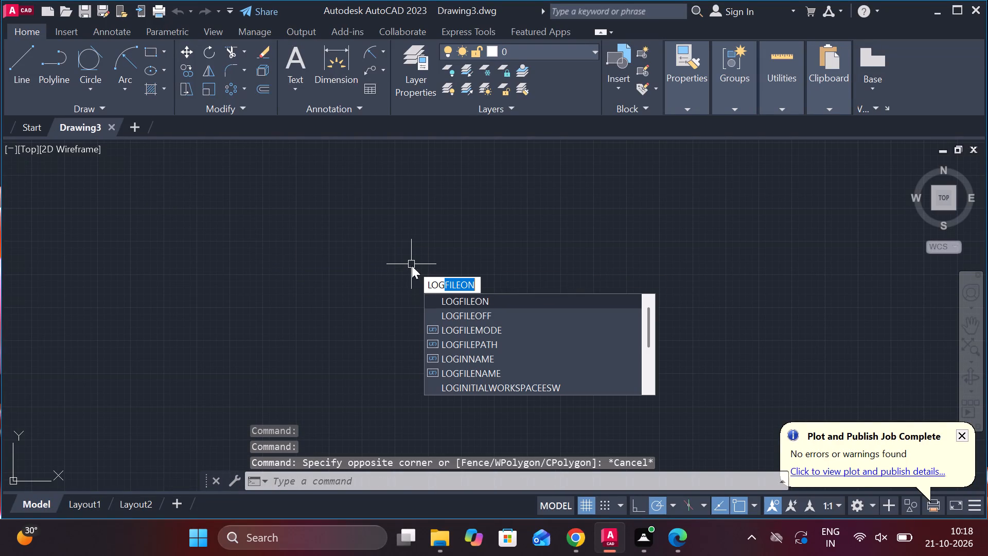
left_click(471, 301)
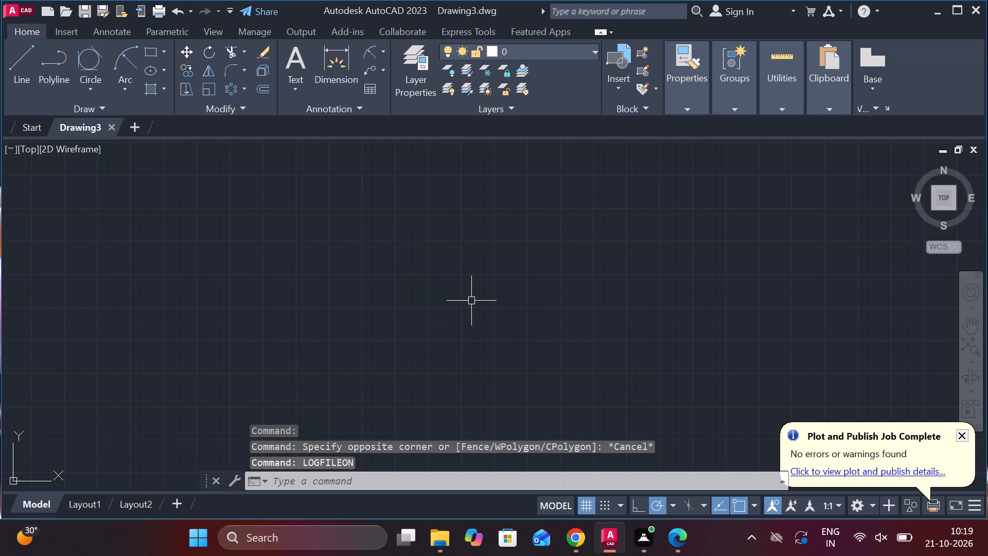
Set the model space limits with lower-left corner 0,0 and upper-right corner 297,210.
type("limits")
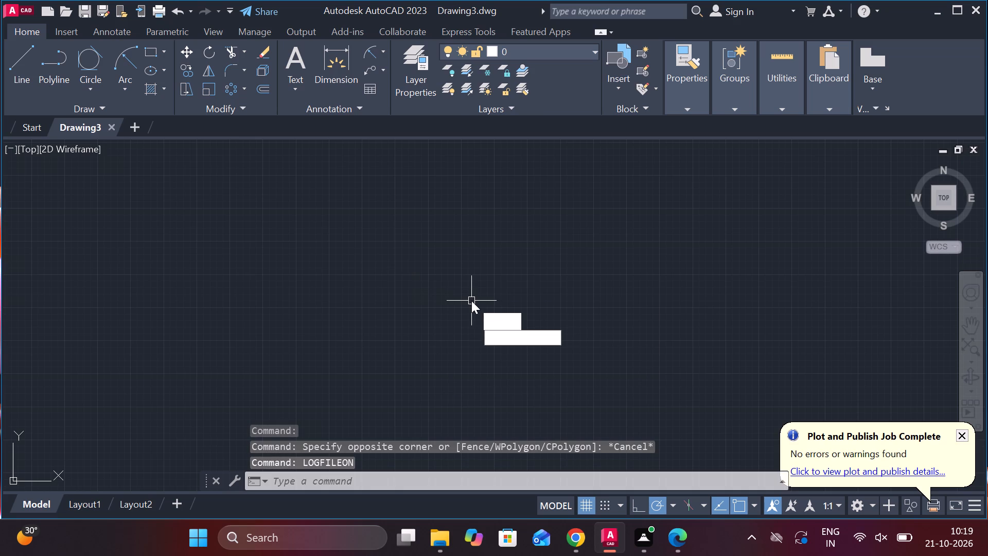
key("Return")
key("0")
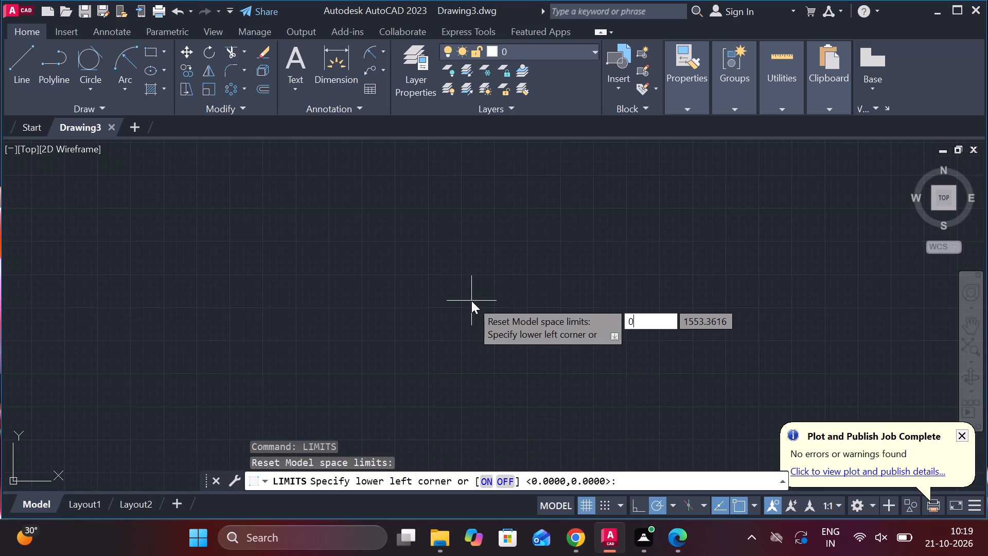
key("comma")
key("0")
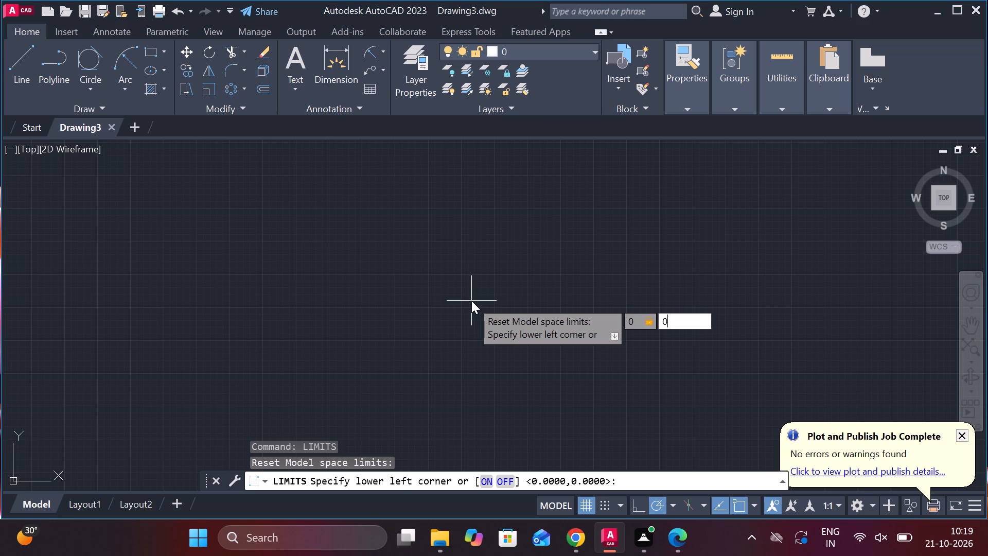
key("Return")
type("297,210")
key("Return")
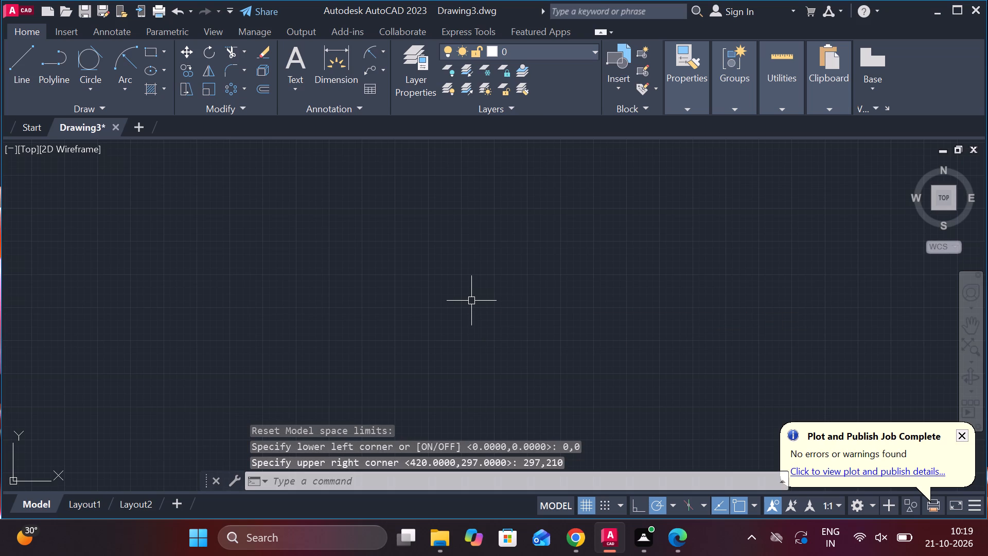
Draw a closed horizontal rectangle 240 long and 25 high with the Line command.
key("z")
key("Return")
key("e")
key("Return")
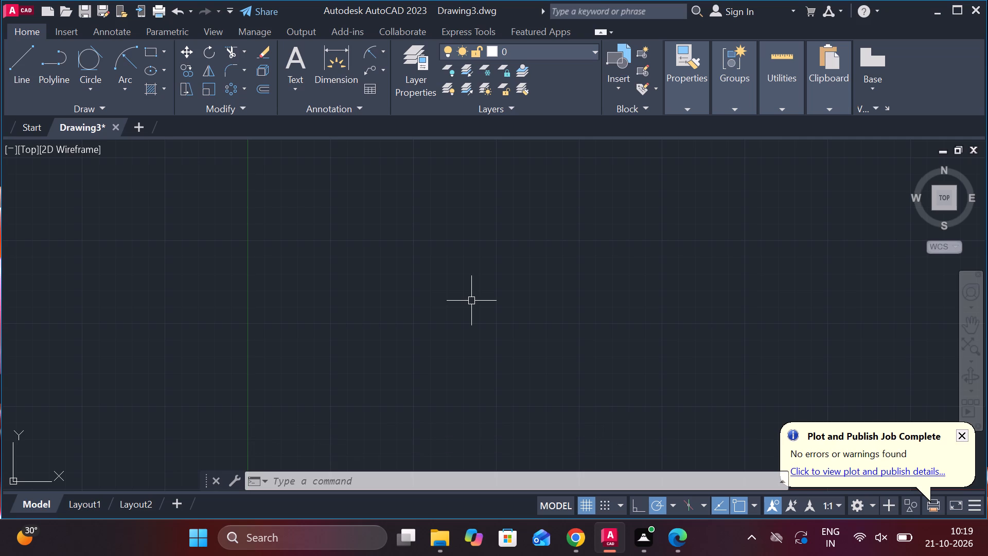
middle_click_drag(556, 267, 521, 244)
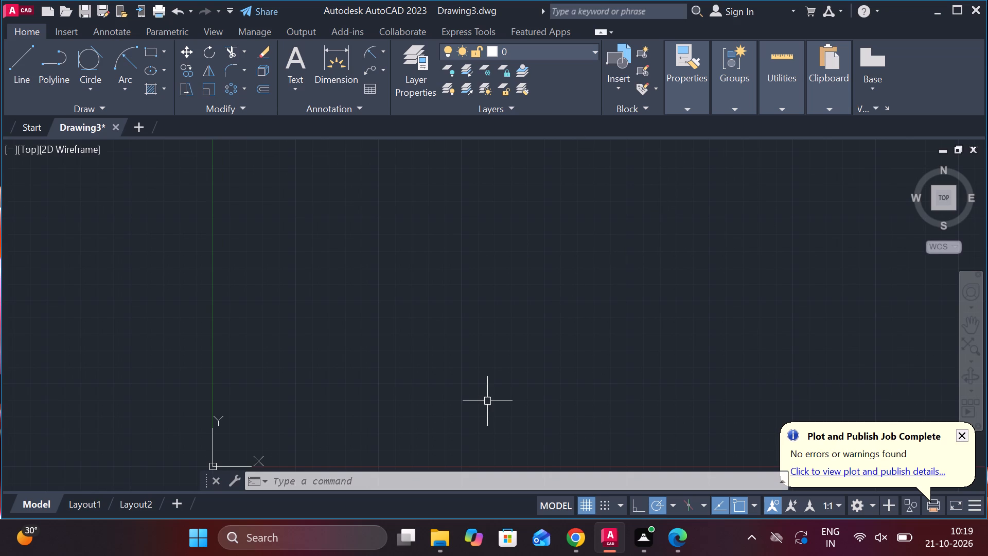
key("l")
key("Return")
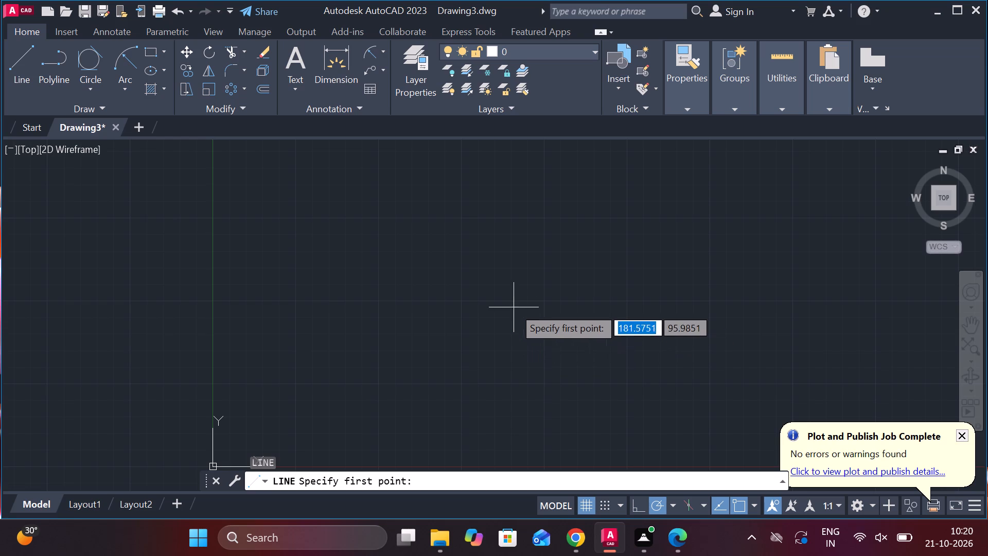
middle_click_drag(464, 307, 455, 307)
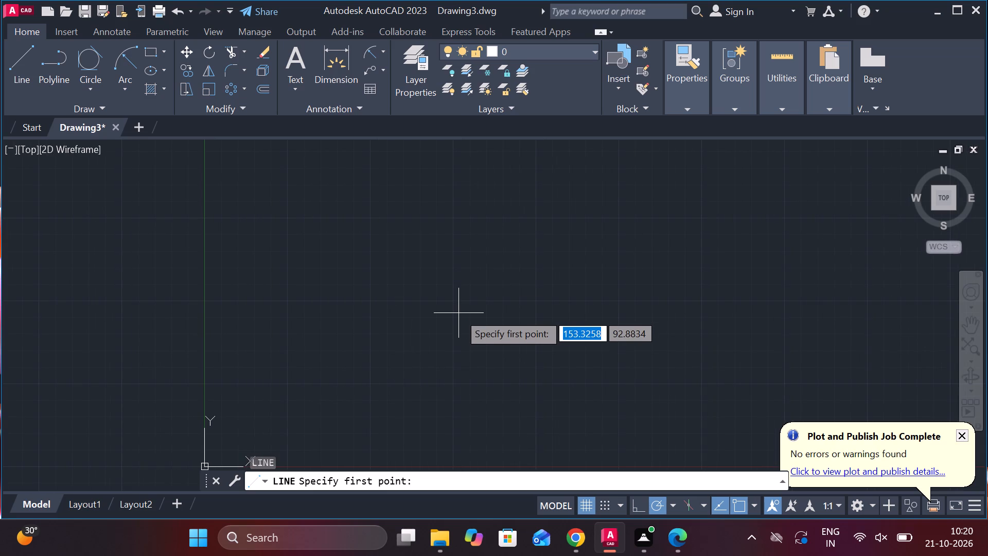
left_click(415, 322)
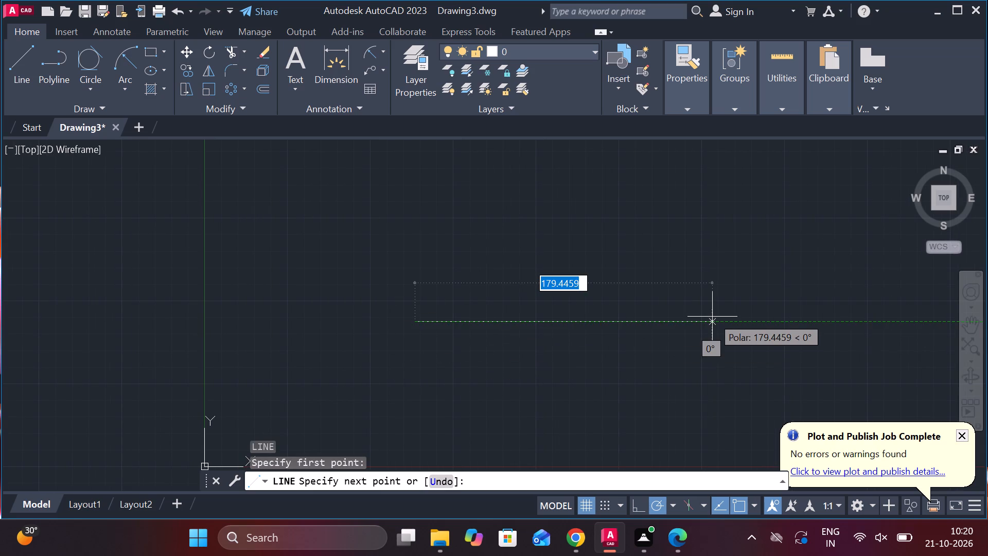
type("240")
key("Return")
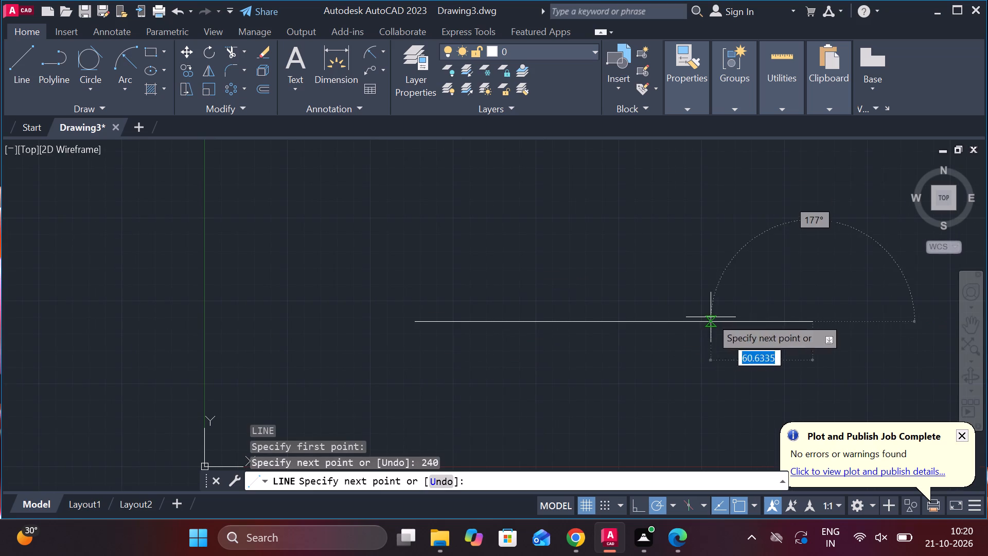
middle_click_drag(654, 277, 536, 285)
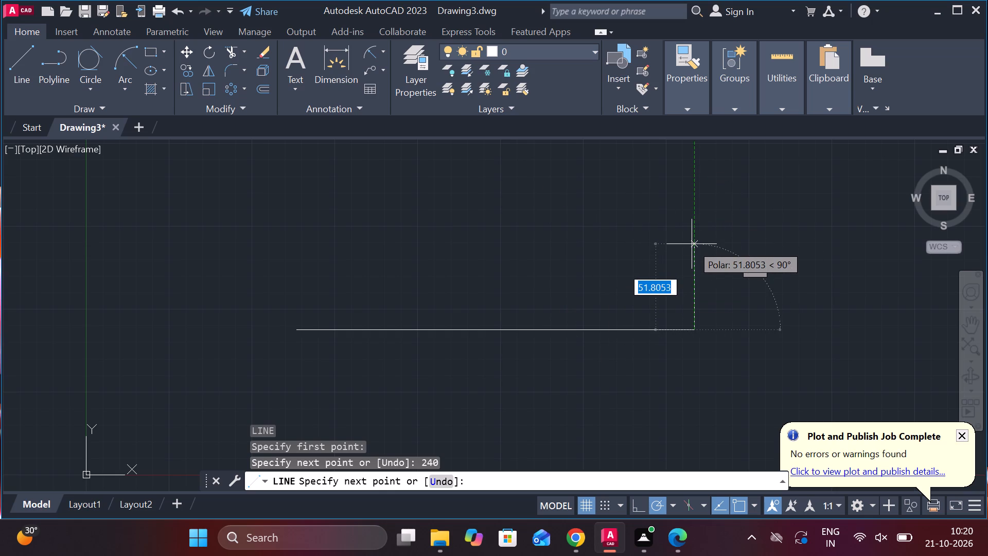
type("25")
key("space")
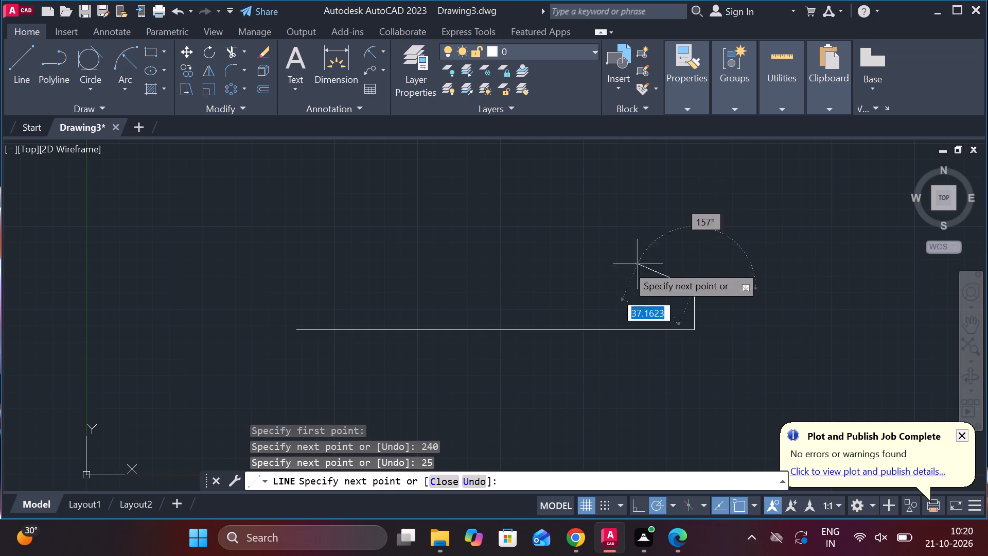
type("240")
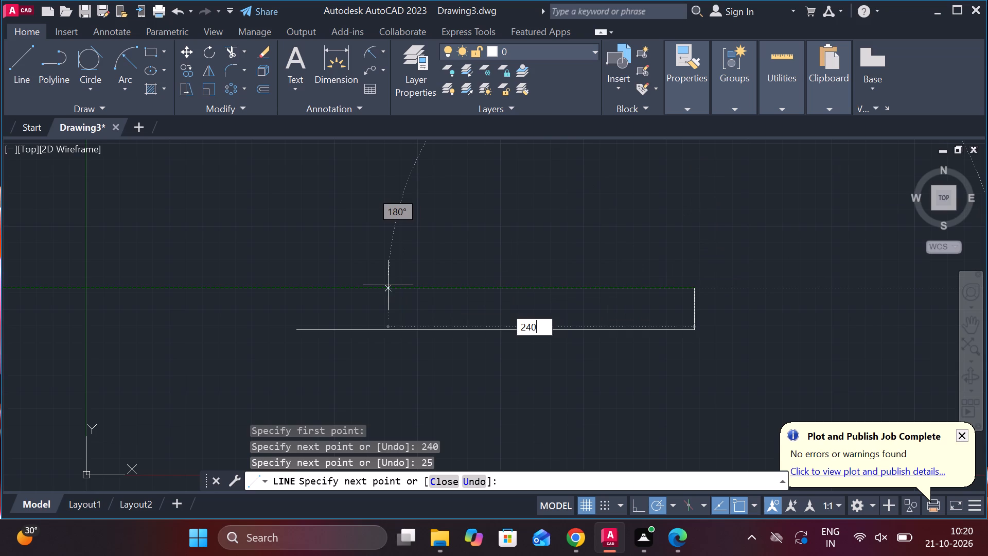
key("Return")
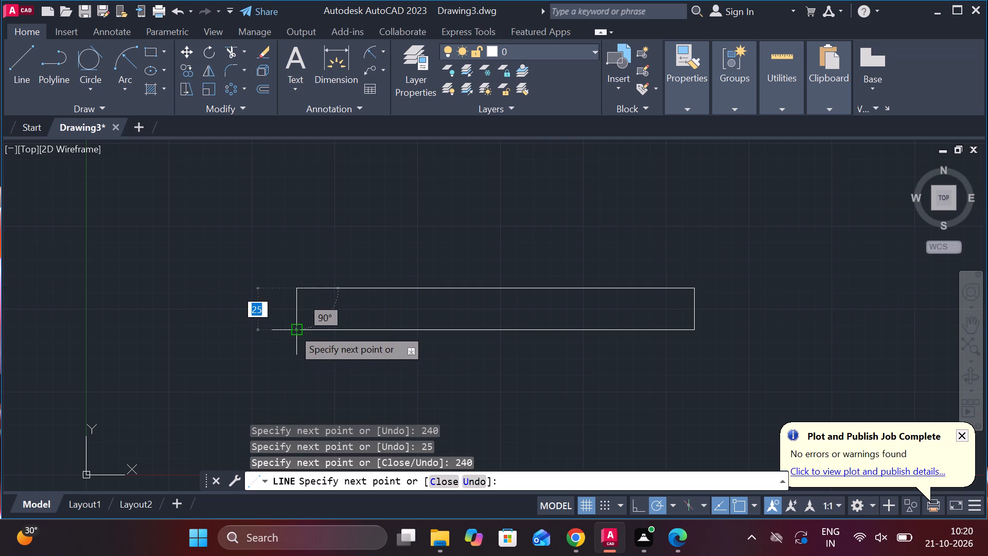
left_click(293, 328)
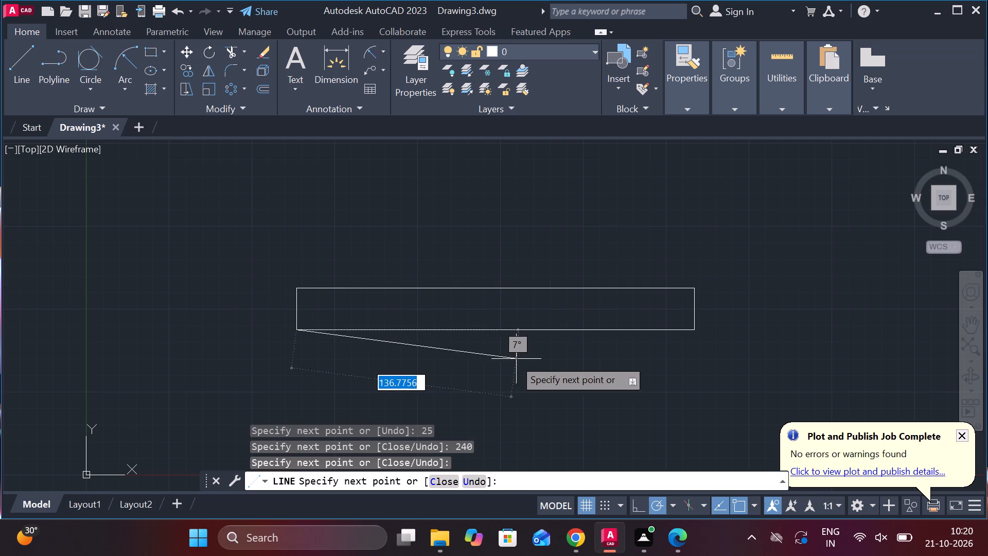
key("Escape")
Draw a foot 36 wide and 20 deep below the rectangle with lines, starting at its lower-left corner and ending on its bottom edge.
middle_click_drag(383, 355, 401, 356)
key("l")
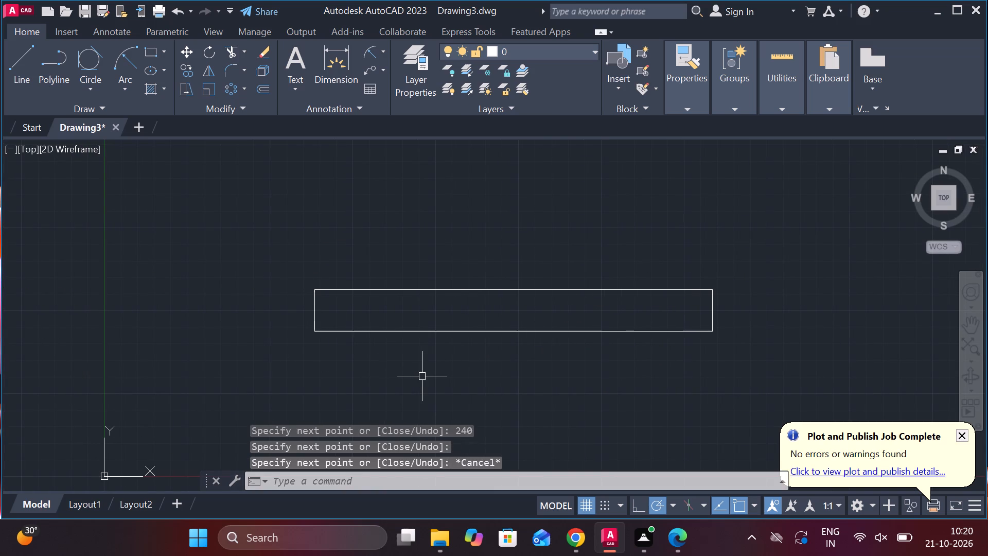
key("Return")
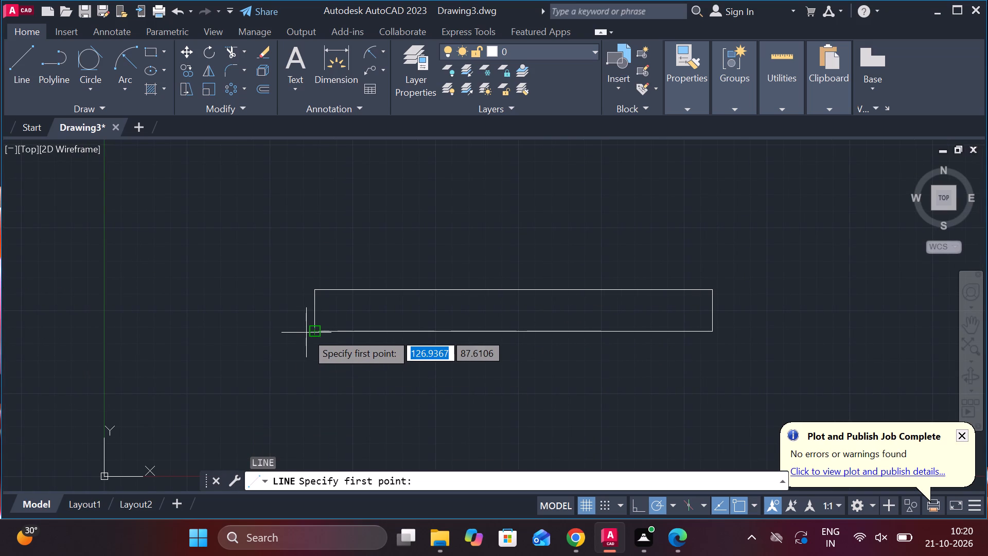
left_click(317, 326)
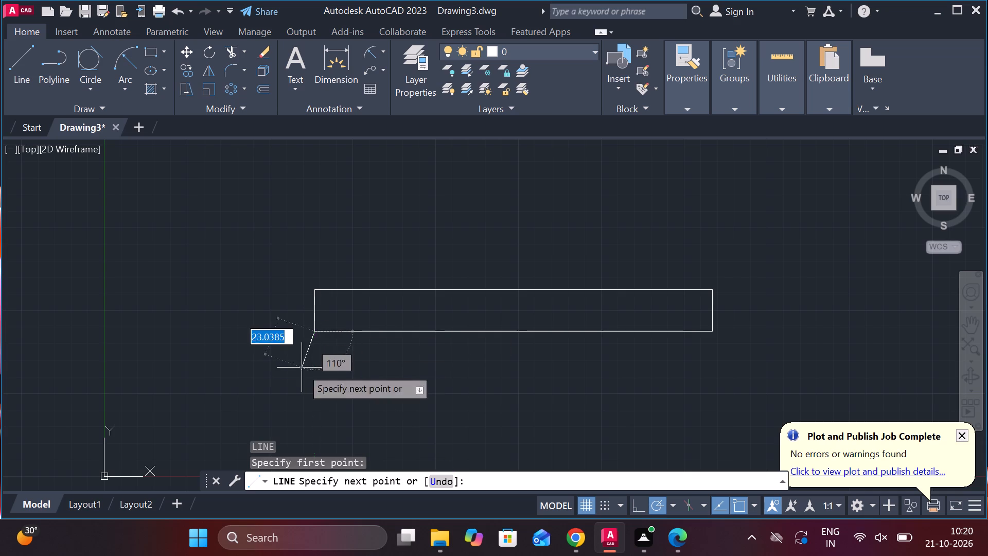
scroll(323, 364, "up", 3)
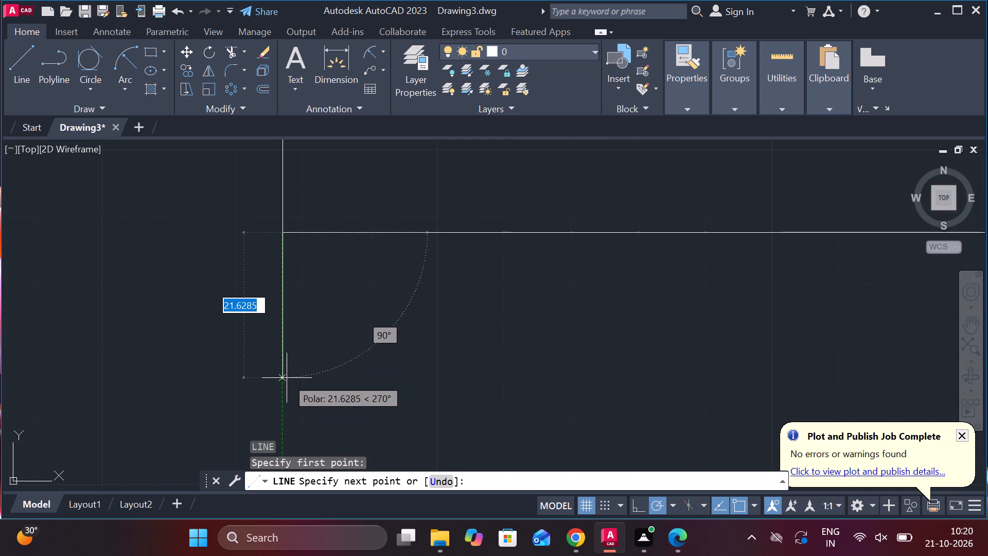
type("20")
key("Return")
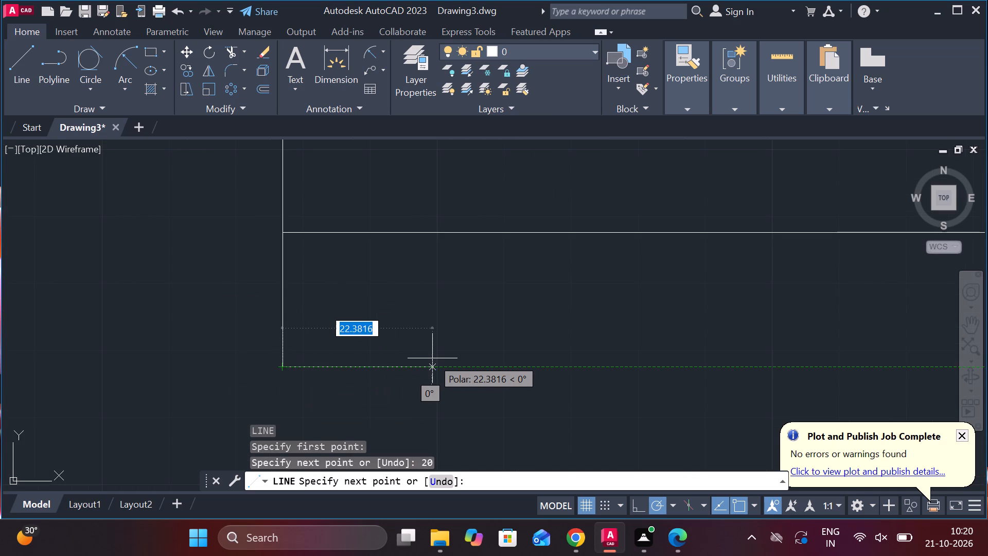
type("36")
key("Return")
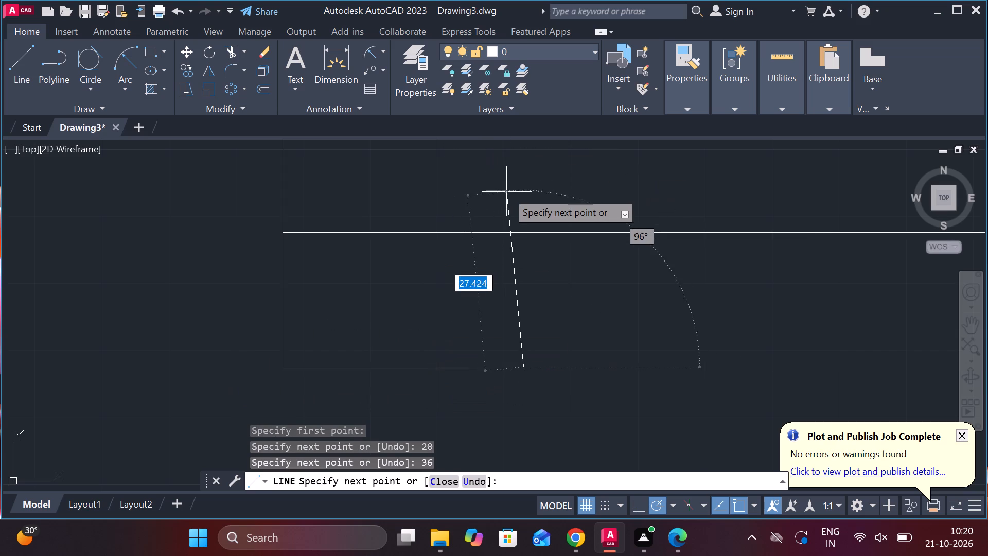
left_click(523, 235)
scroll(647, 248, "down", 1)
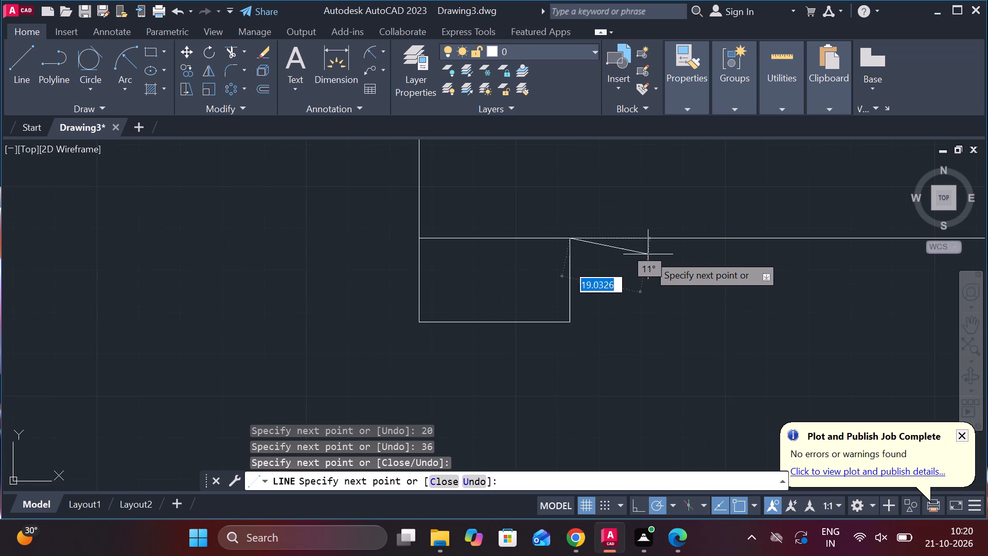
key("Escape")
Draw a matching foot 36 wide and 20 deep below the rectangle with lines, starting at its lower-right corner and ending on its bottom edge.
middle_click_drag(656, 255, 495, 275)
scroll(656, 255, "down", 3)
middle_click(578, 283)
scroll(578, 283, "up", 1)
key("l")
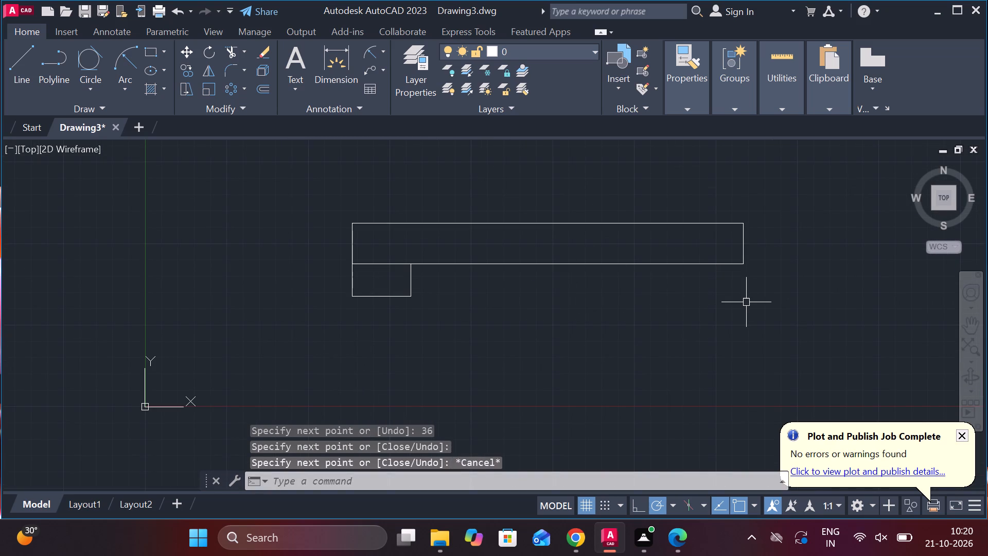
key("Return")
left_click(739, 268)
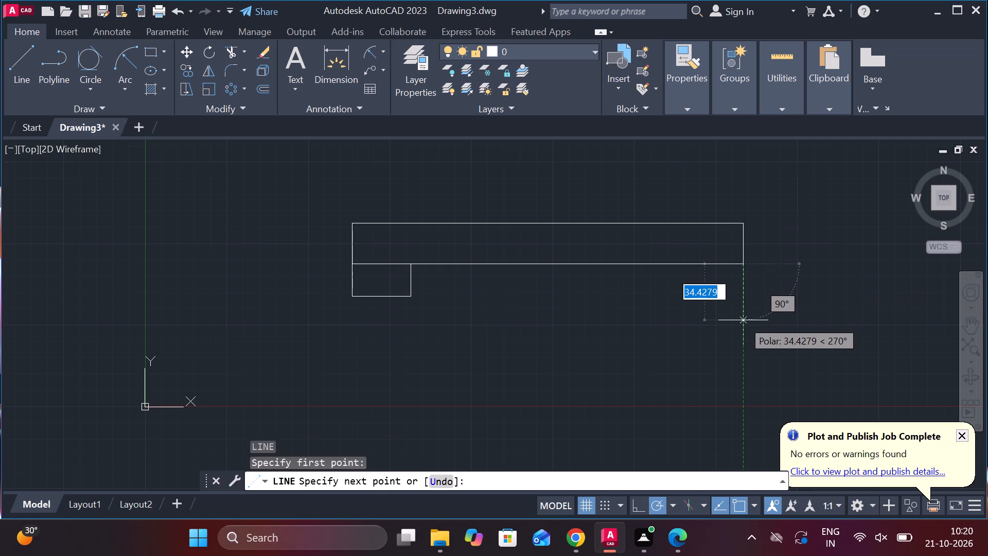
type("20")
key("Return")
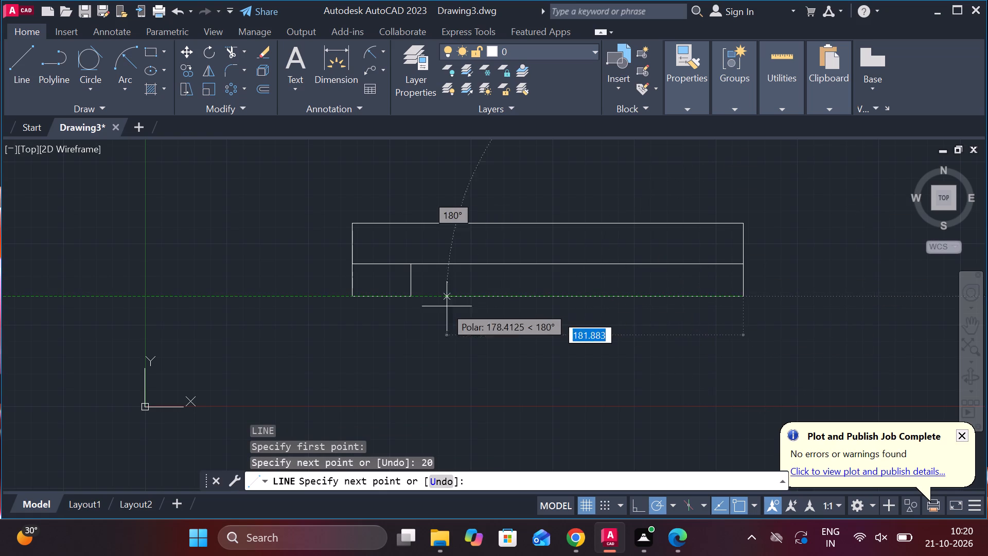
key("3")
key("6")
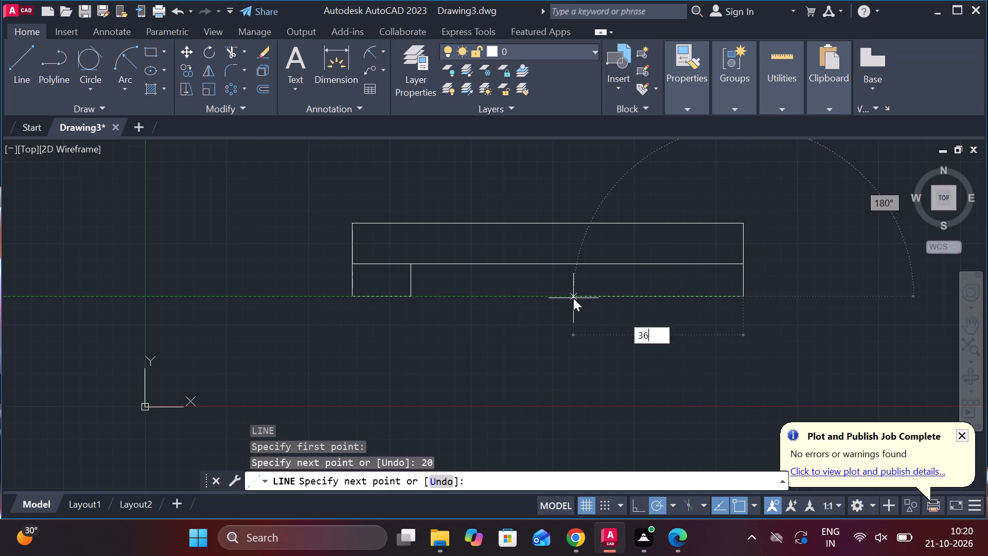
key("Return")
scroll(675, 255, "up", 2)
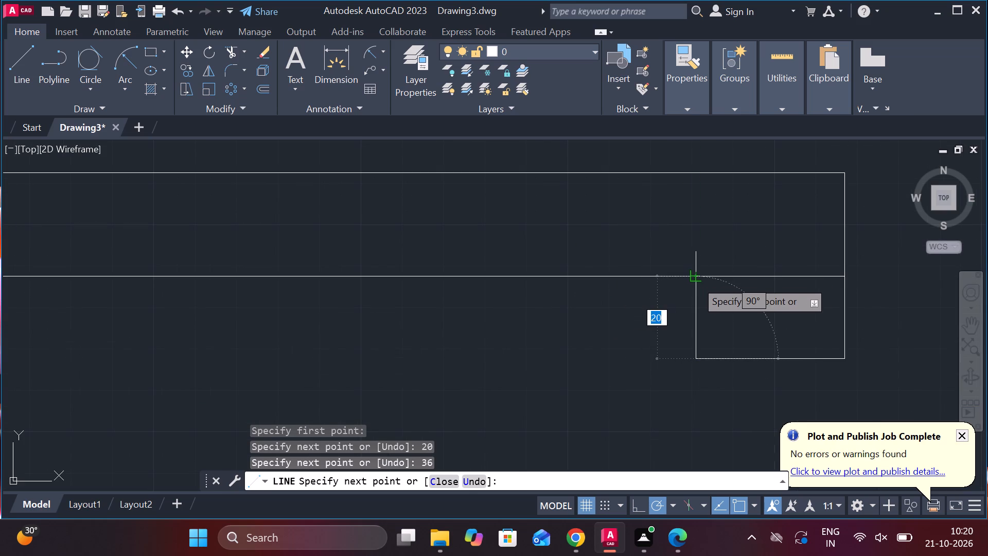
left_click(696, 281)
scroll(708, 267, "down", 1)
key("Escape")
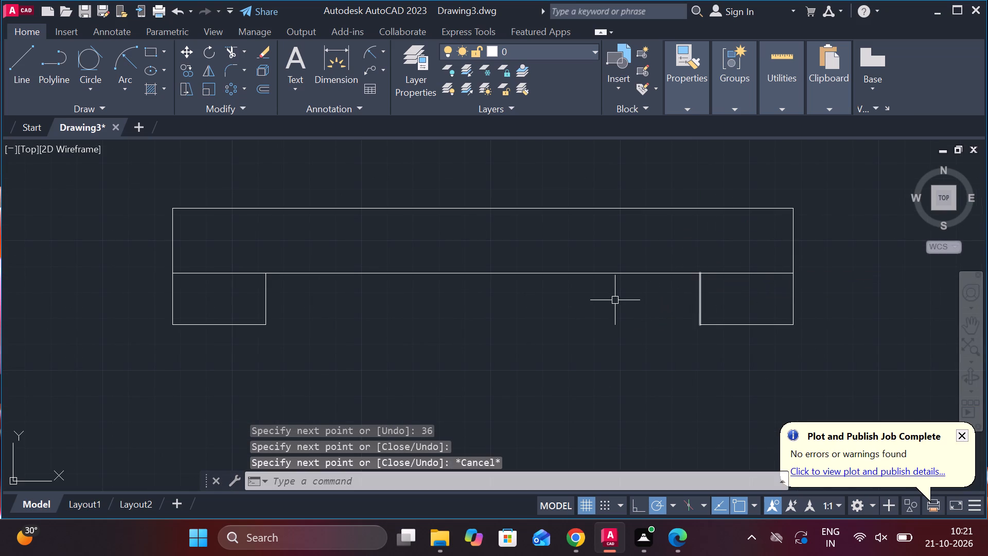
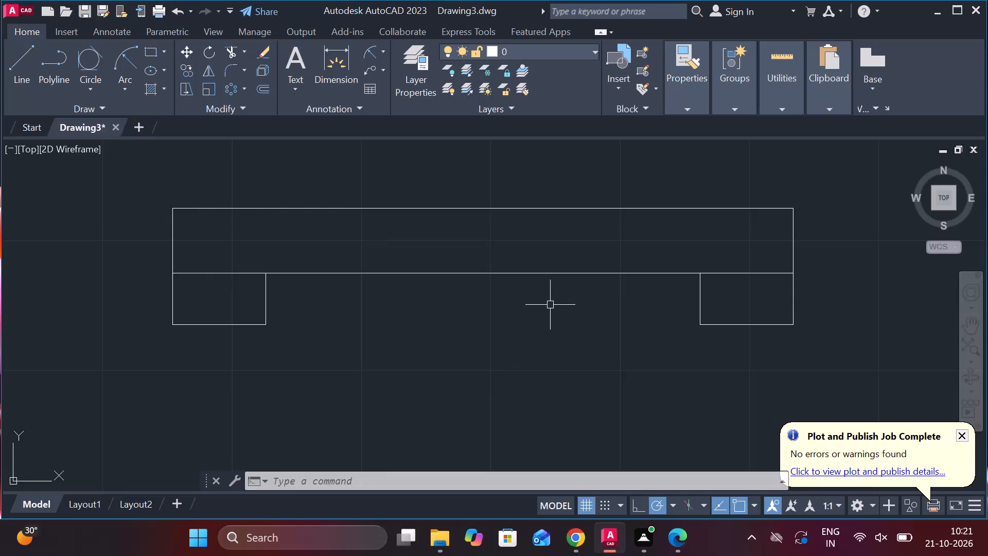
Draw a vertical line upward, starting 70 outward from the bar's lower-left corner, level with the bar's bottom edge.
scroll(516, 310, "down", 2)
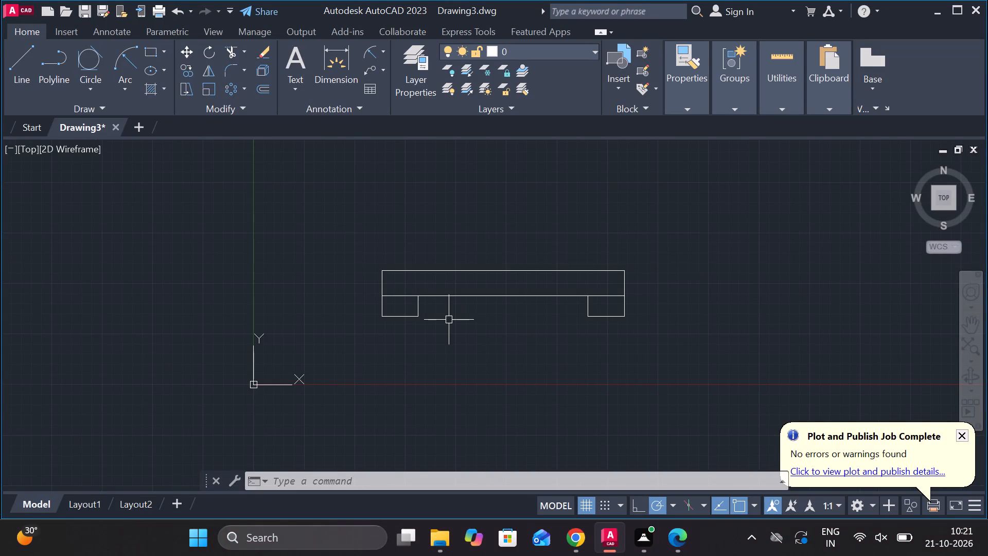
key("l")
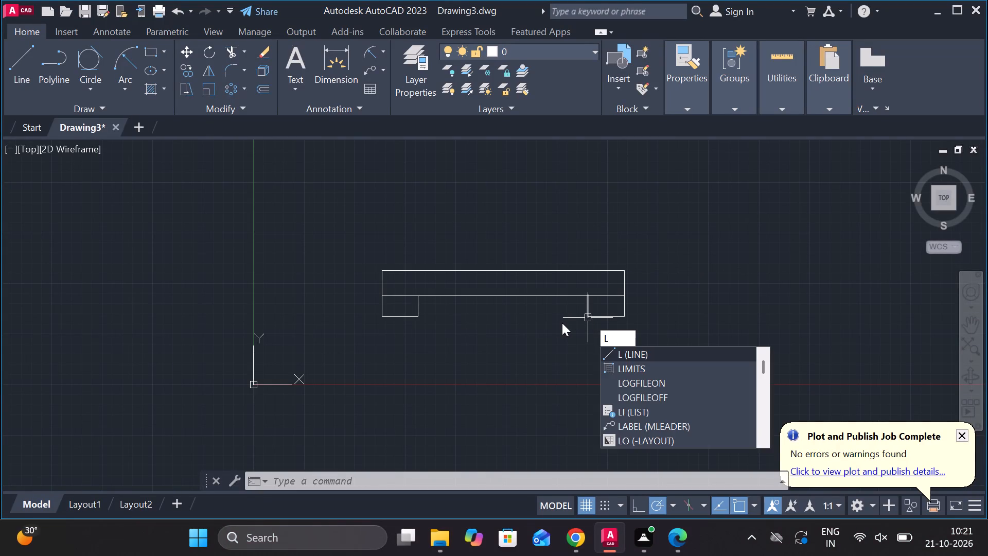
key("Return")
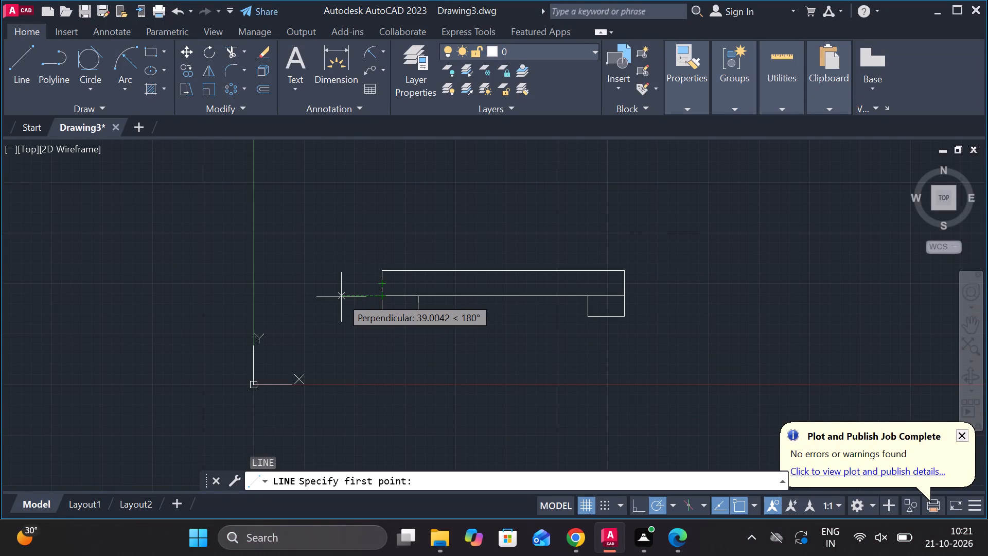
type("70")
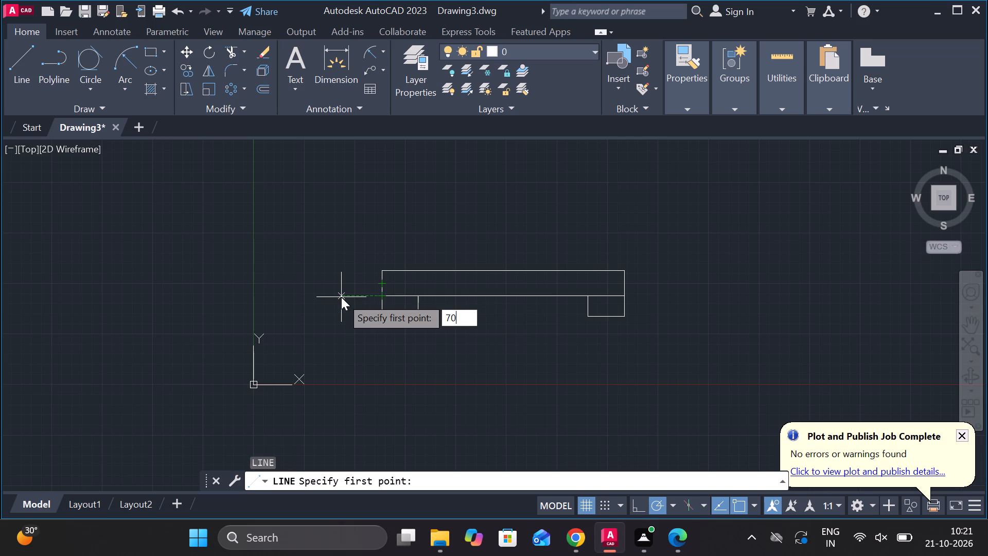
key("Return")
middle_click_drag(324, 200, 341, 273)
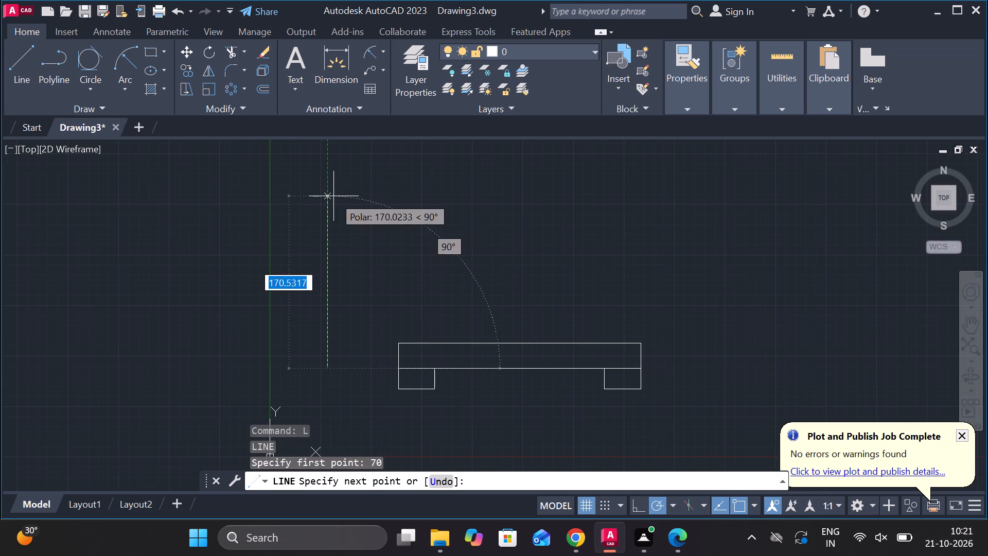
left_click(322, 148)
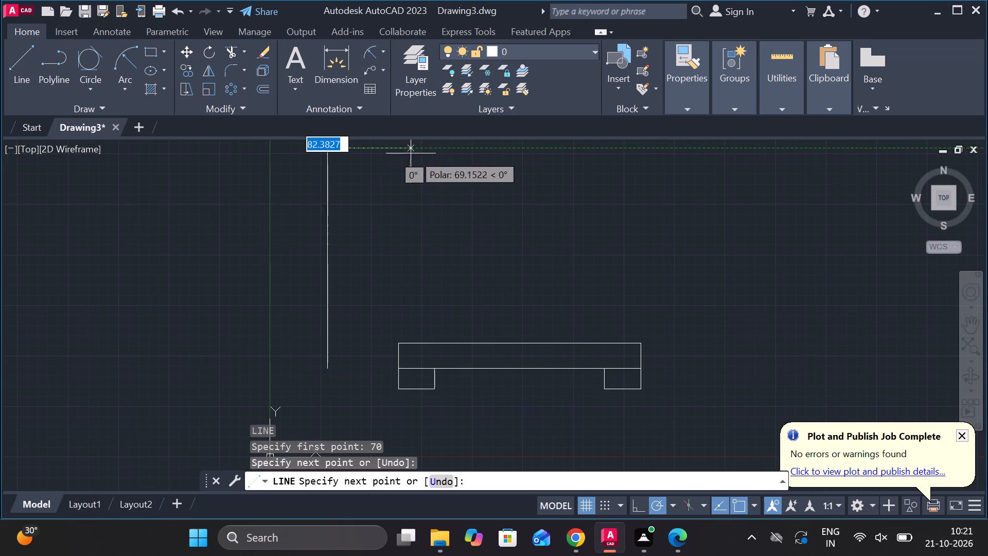
key("Escape")
key("grave")
key("Escape")
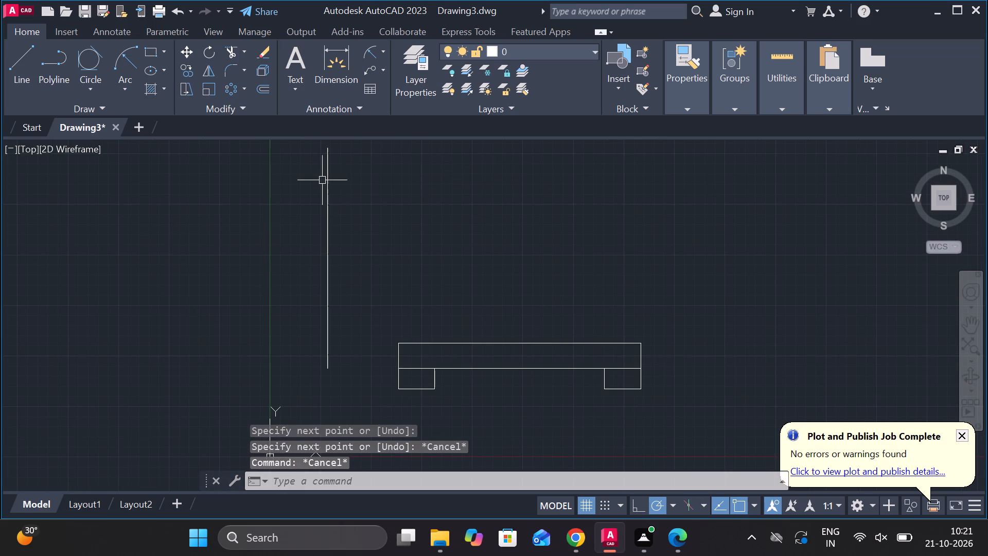
Draw a 290 line rightward from near the top of the vertical line, continuing with a vertical line down to just above the bar.
middle_click_drag(349, 184, 377, 258)
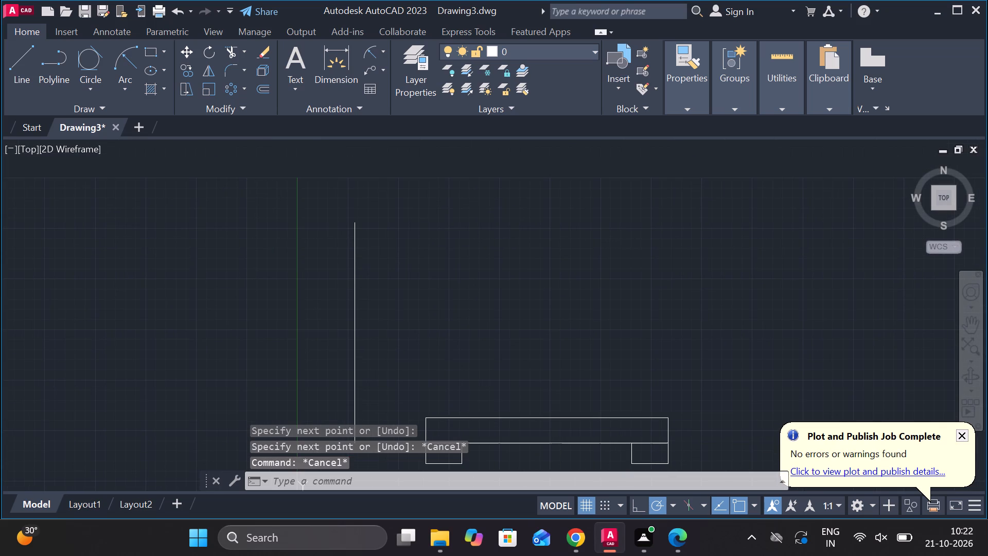
scroll(379, 258, "down", 1)
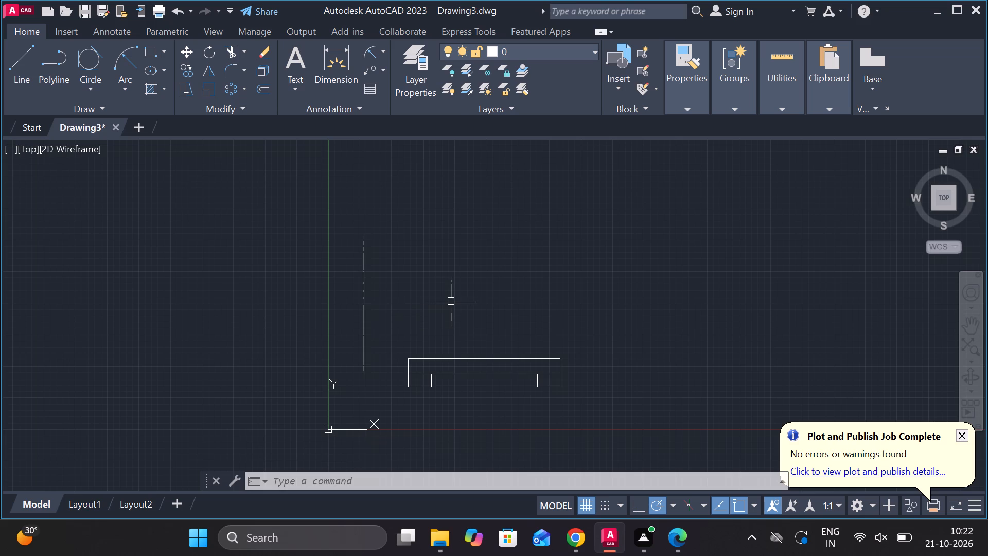
key("l")
key("Return")
left_click(363, 250)
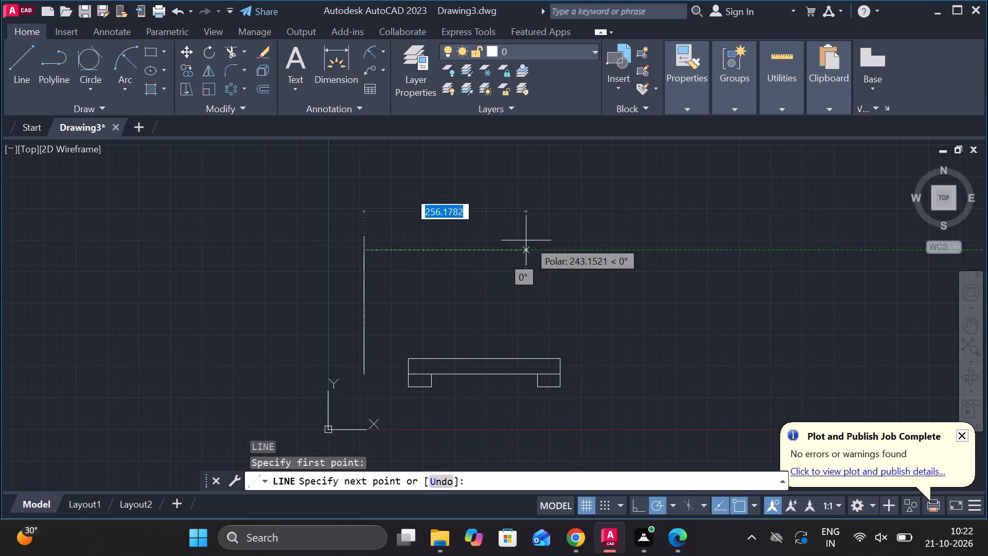
type("290")
key("Return")
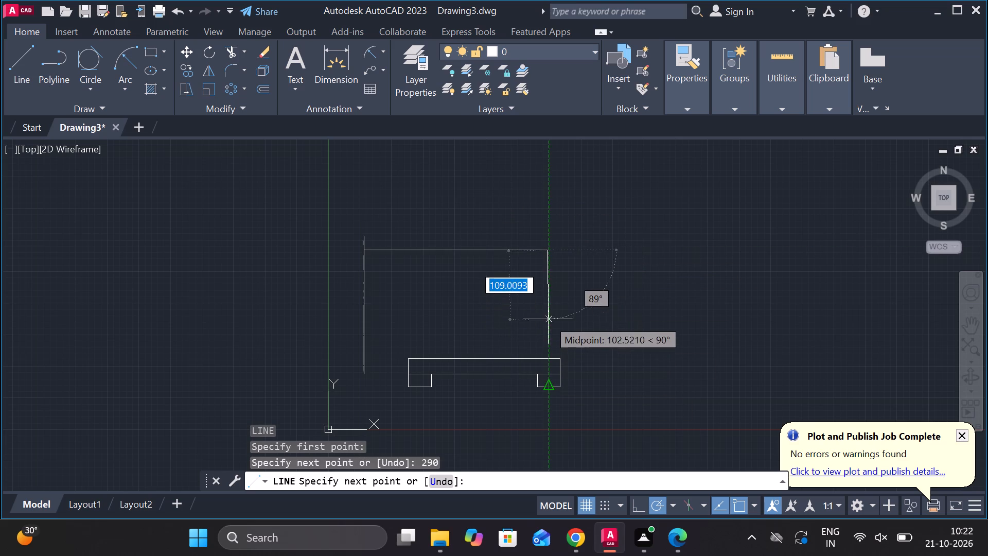
scroll(544, 343, "up", 2)
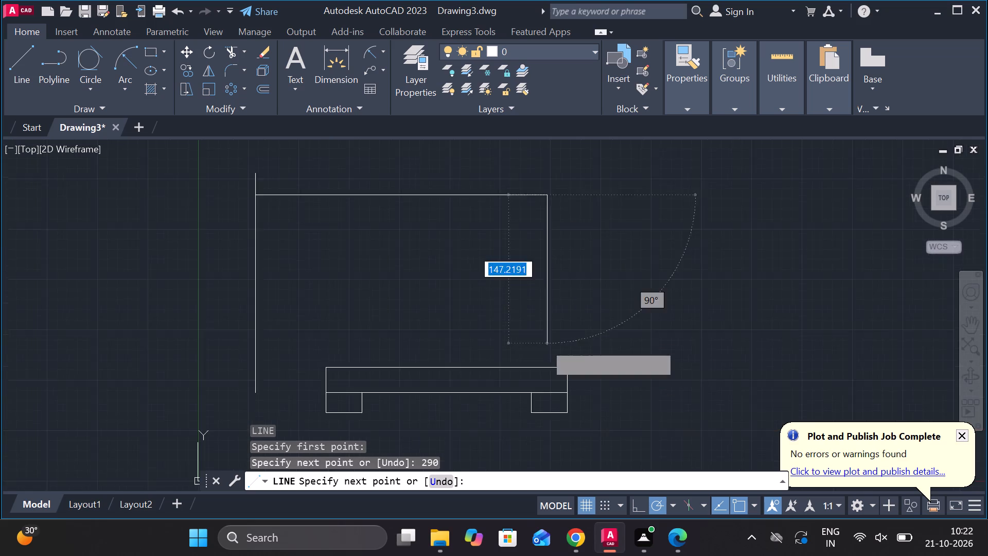
left_click(544, 337)
key("Escape")
key("grave")
scroll(637, 300, "down", 1)
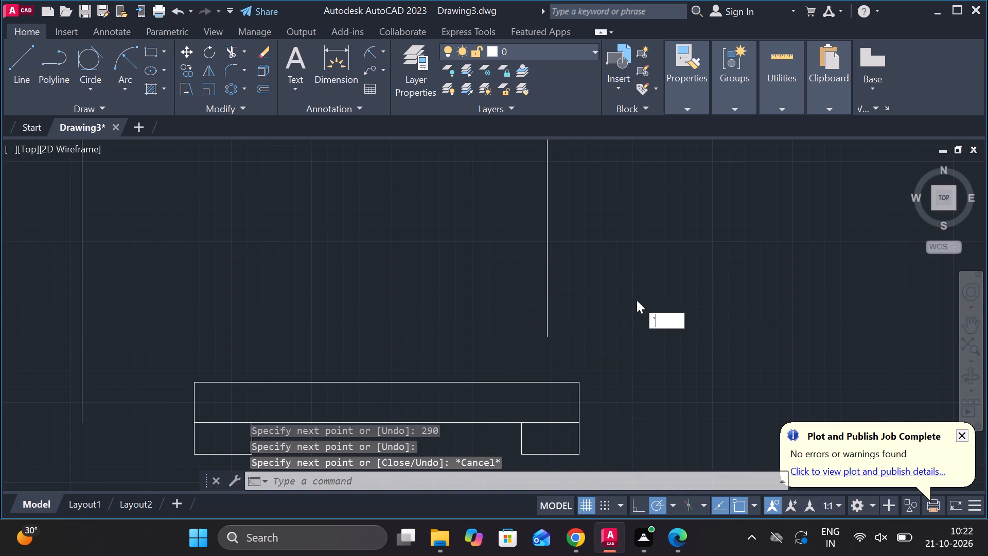
scroll(637, 300, "down", 1)
key("Escape")
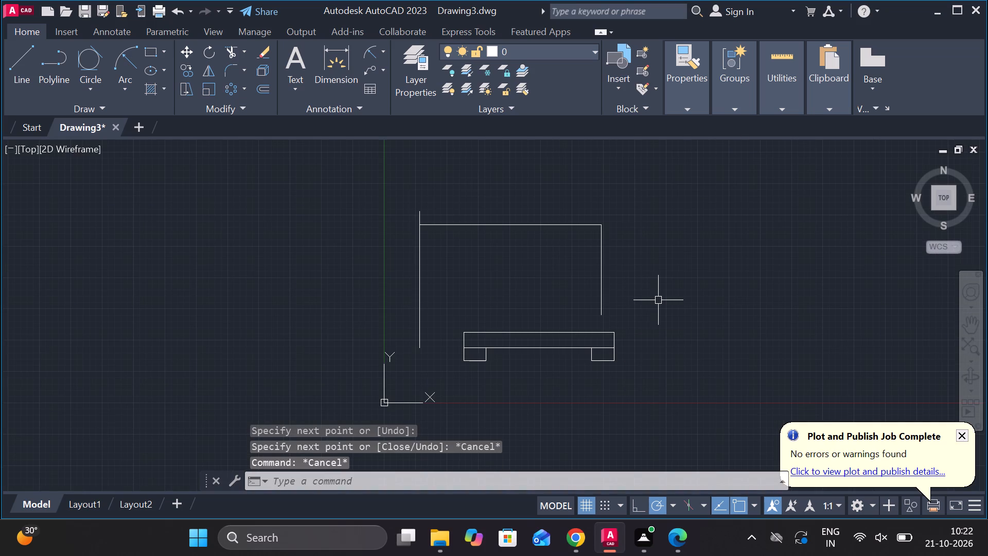
Draw a vertical line from the midpoint of the 290 horizontal line down through the bar, ending below the feet.
key("l")
key("Return")
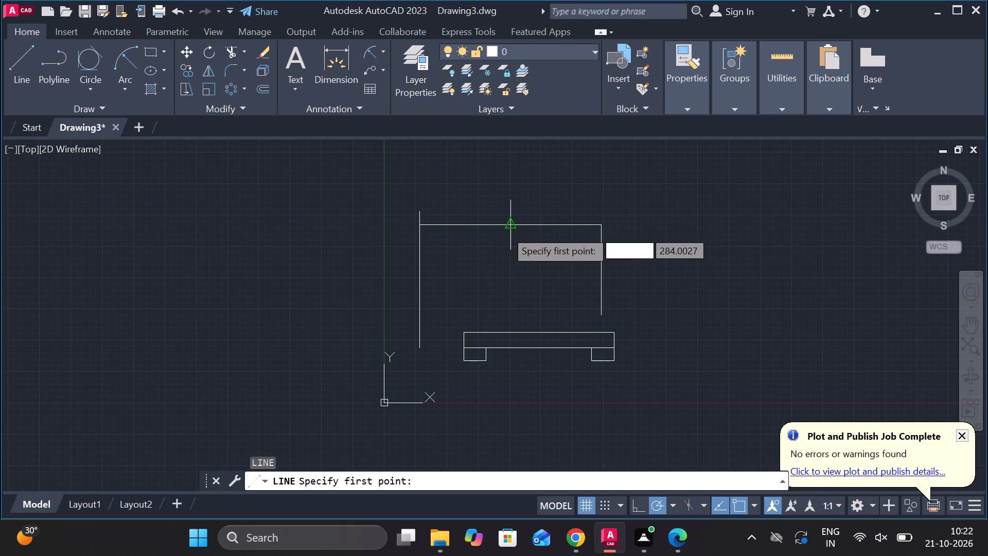
left_click(507, 230)
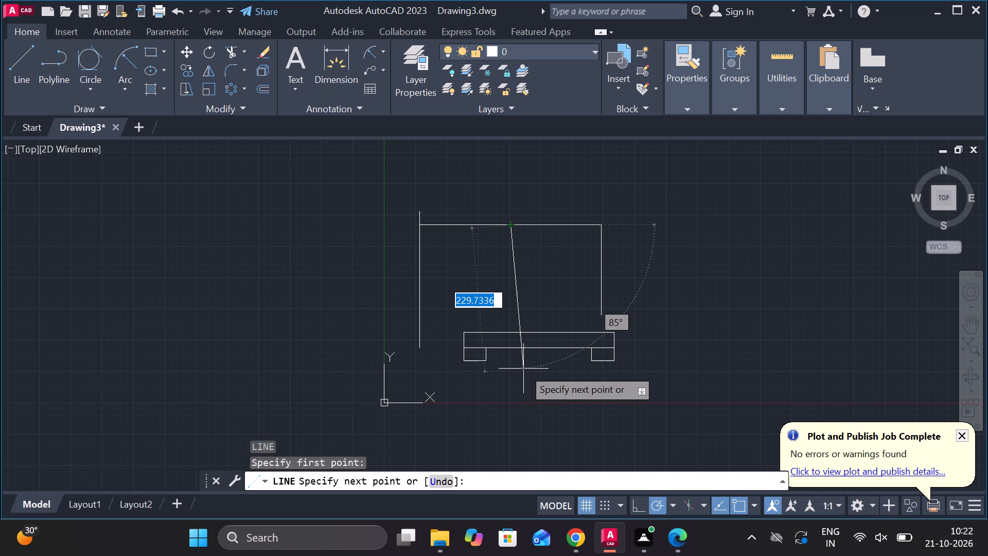
scroll(501, 374, "up", 1)
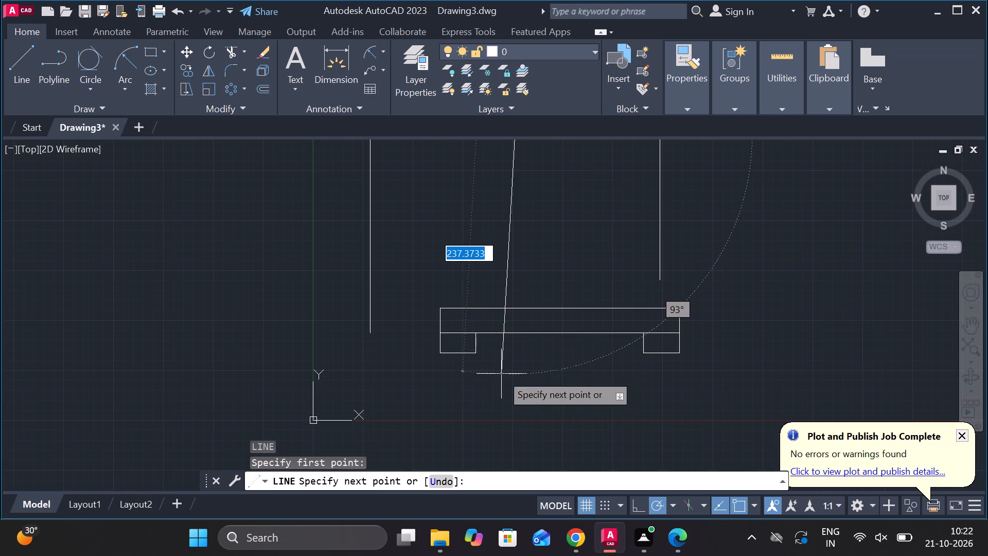
left_click(515, 405)
key("Escape")
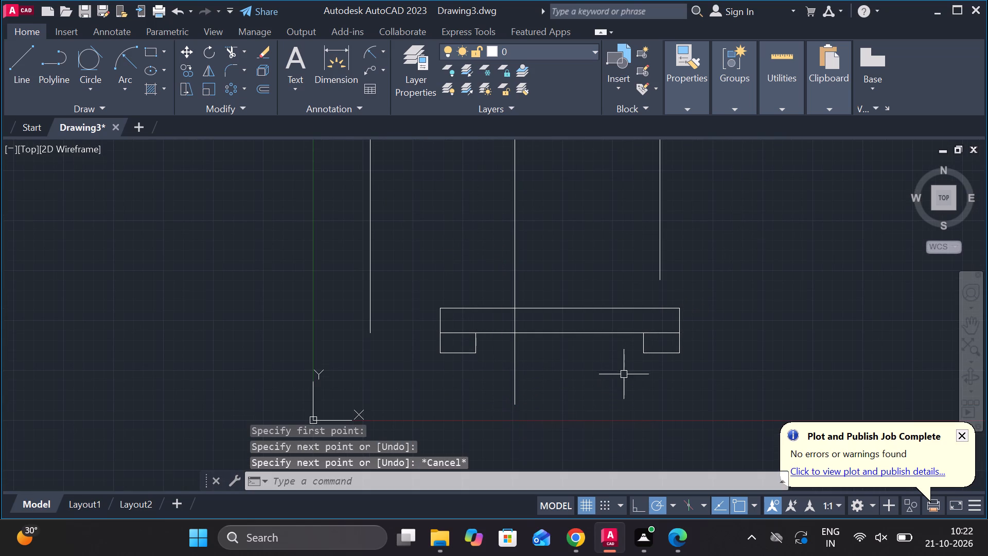
Offset the bar's bottom edge upward by 160.
middle_click_drag(571, 284, 581, 353)
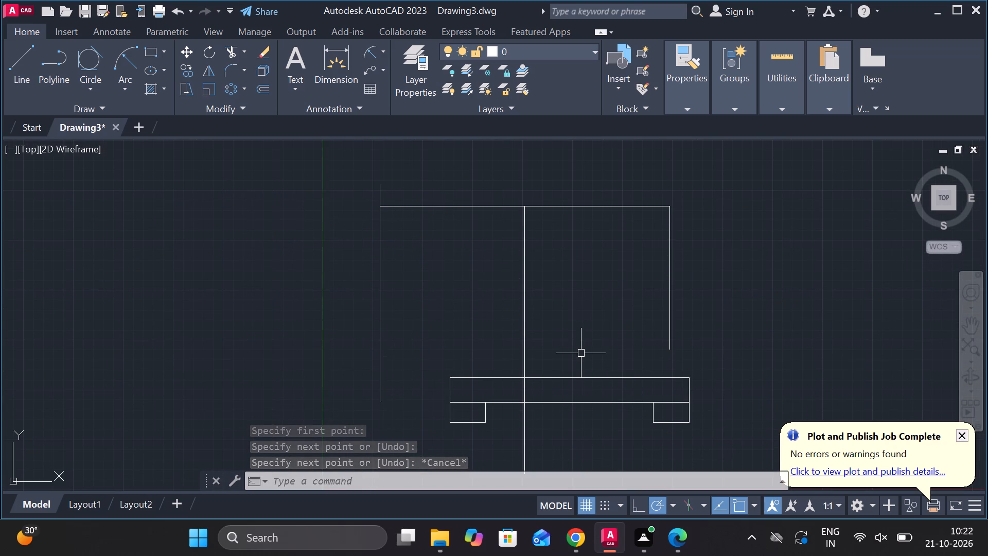
left_click(601, 403)
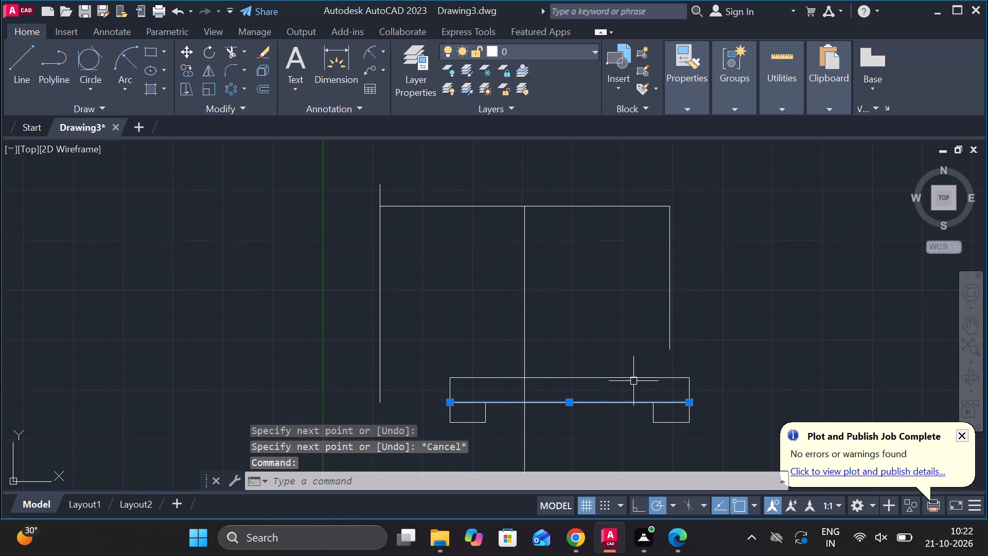
key("o")
key("Return")
key("Return")
type("160")
key("Return")
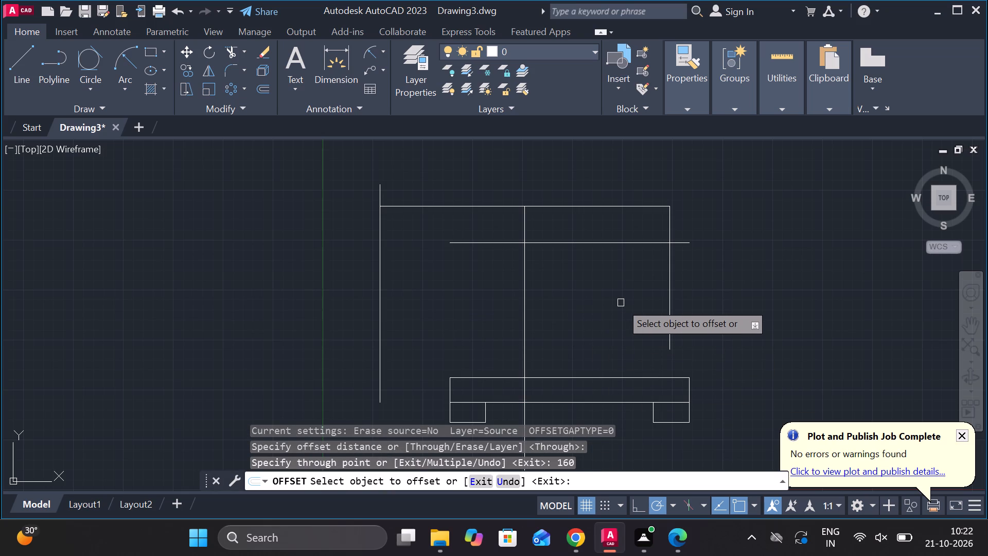
middle_click_drag(621, 303, 620, 337)
key("Escape")
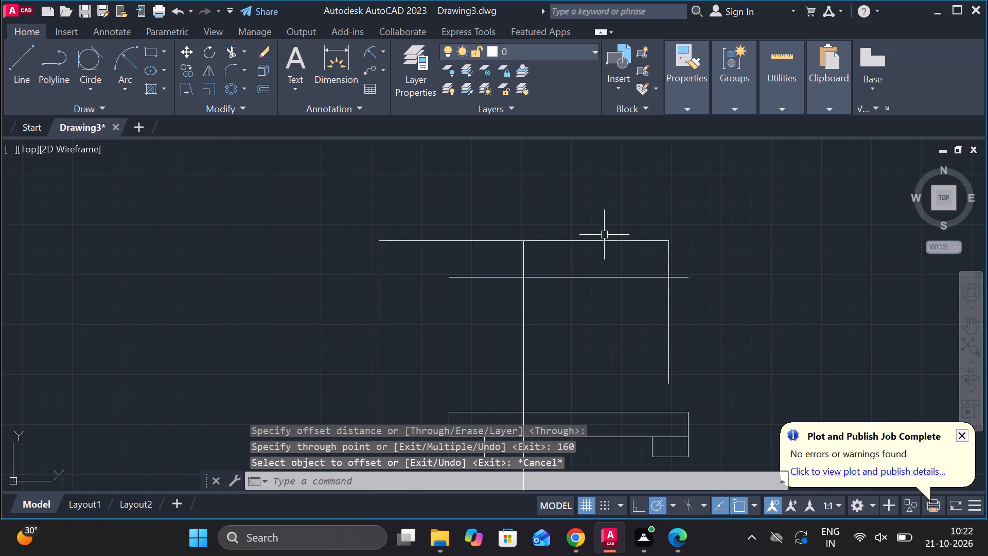
Erase the 290 horizontal line joining the outer verticals.
left_click(601, 237)
type("e")
key("space")
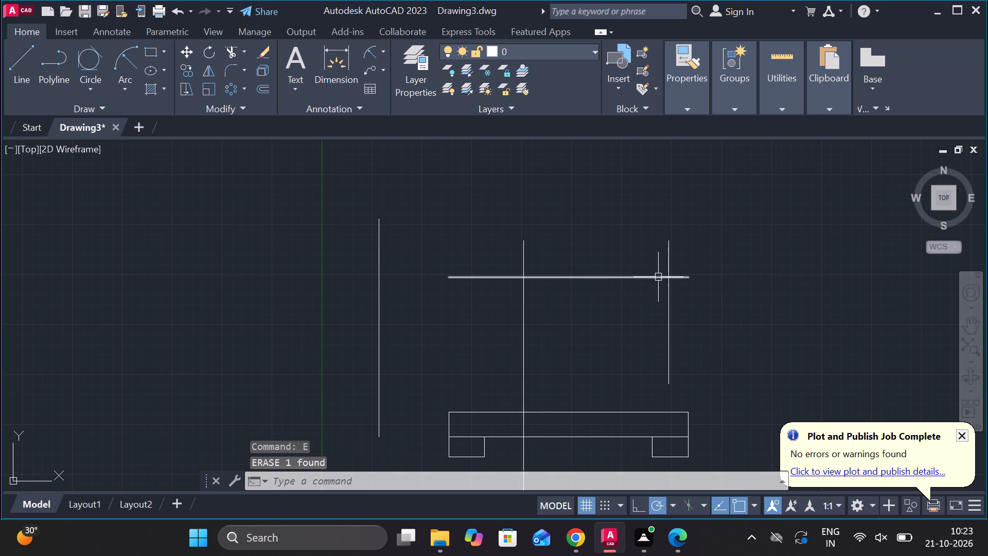
Offset the upper horizontal line by 20 both below and above.
left_click(645, 276)
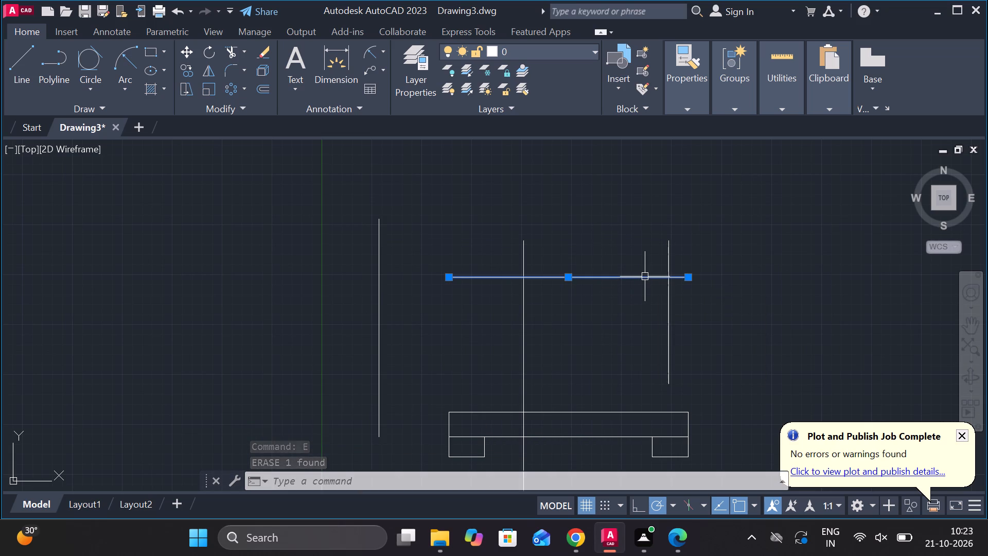
key("o")
key("Return")
key("Return")
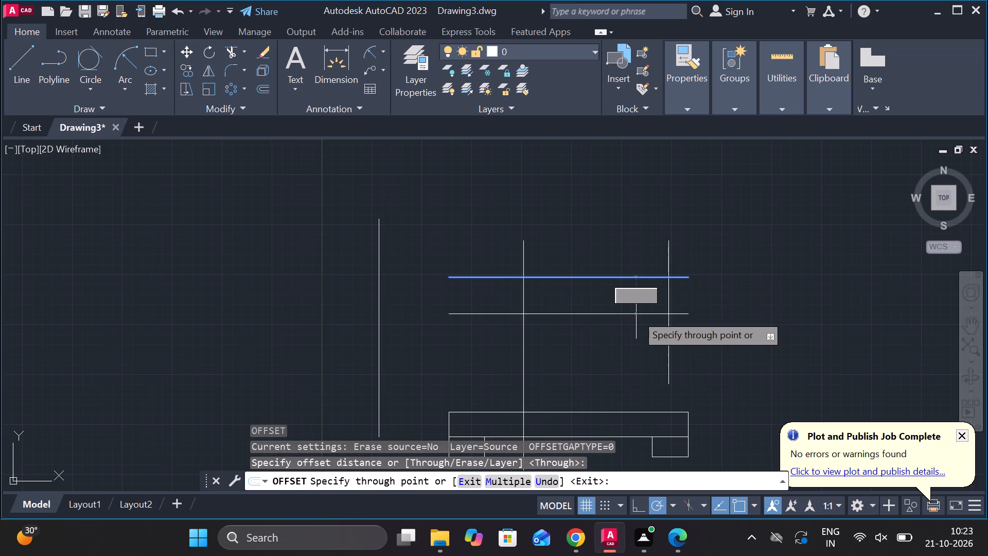
type("20")
key("Return")
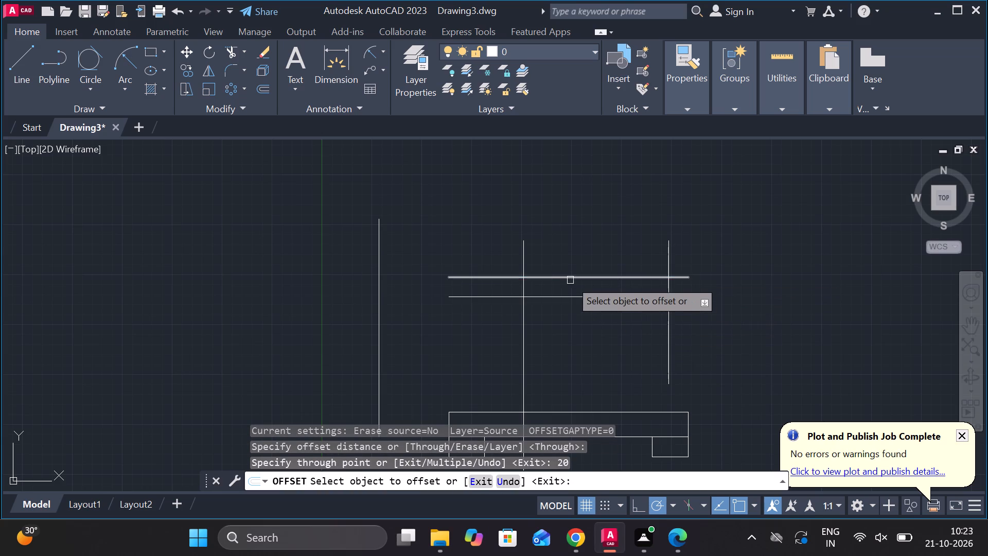
left_click(561, 276)
key("2")
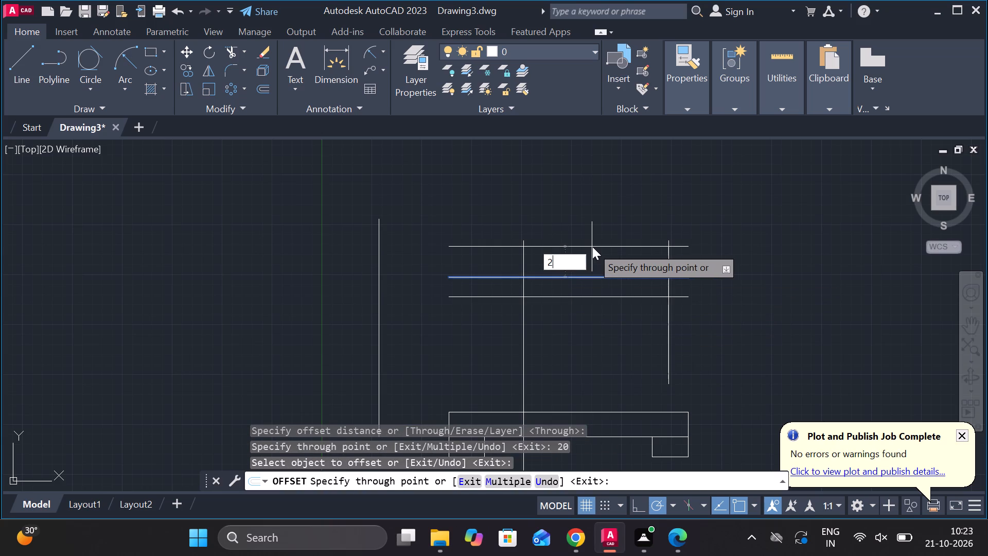
key("0")
key("Return")
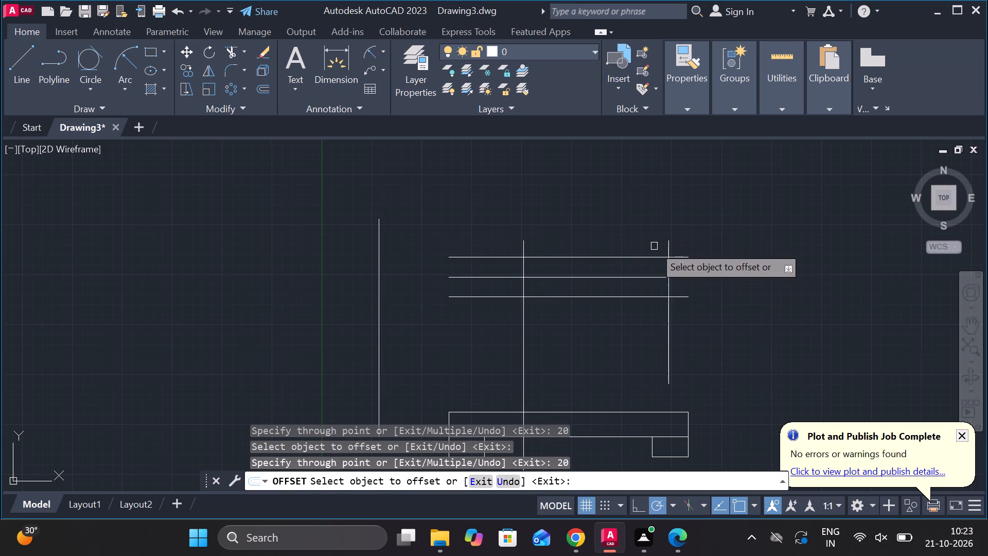
key("Escape")
Trim the ends of the three upper horizontal lines that extend past the right vertical line.
type("tr")
key("space")
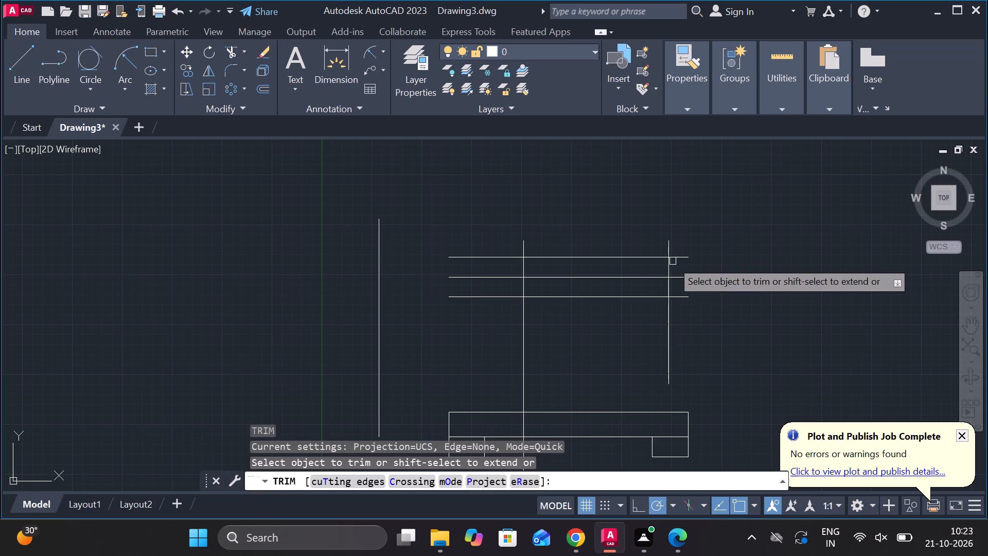
left_click_drag(676, 248, 680, 314)
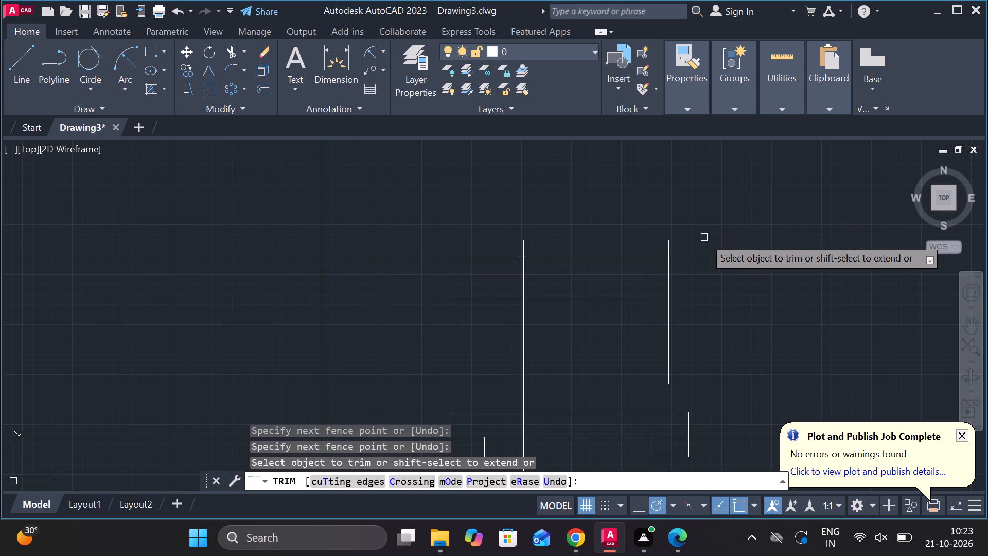
key("Escape")
Offset the middle one of the three upper horizontal lines by 28 both above and below.
left_click(646, 279)
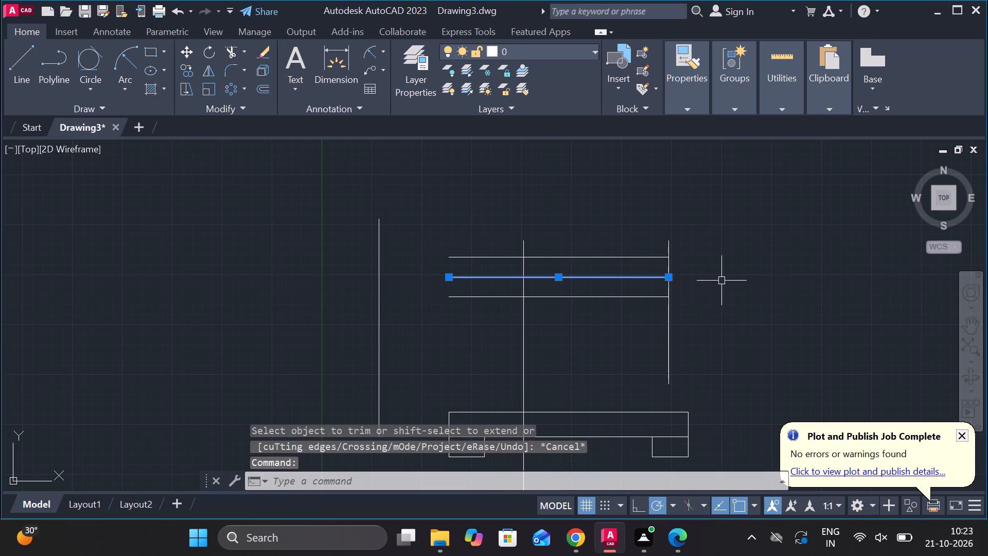
key("o")
key("Return")
key("Return")
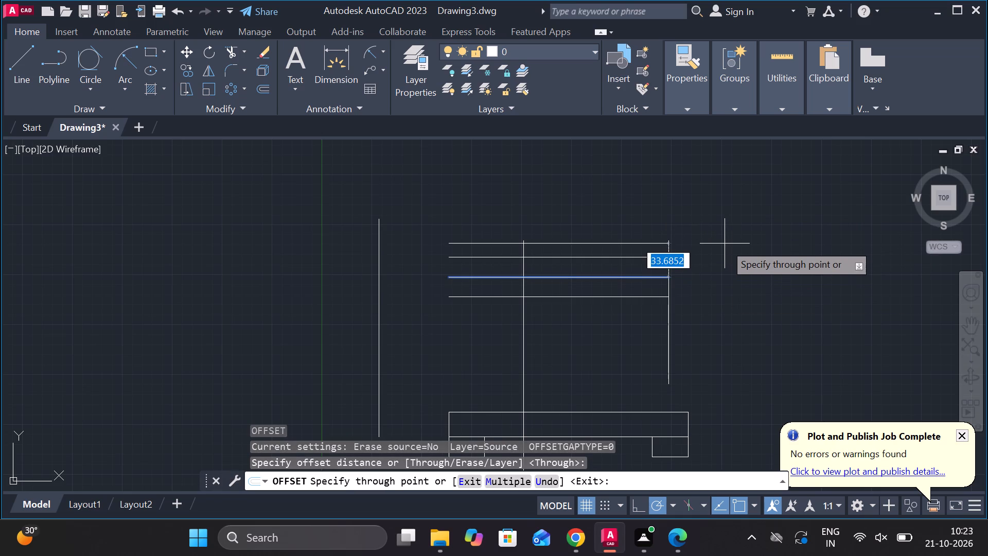
type("28")
key("Return")
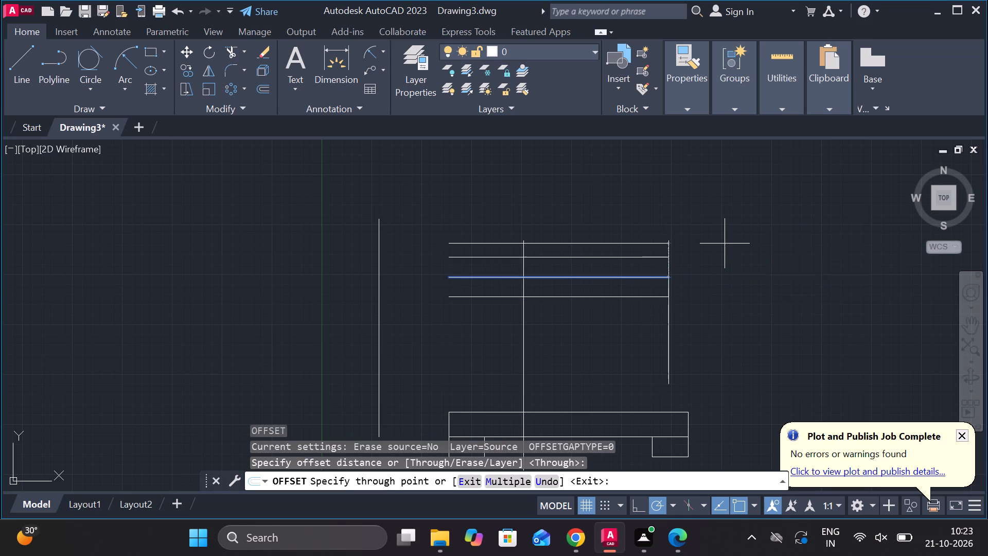
left_click(620, 279)
type("28")
key("Return")
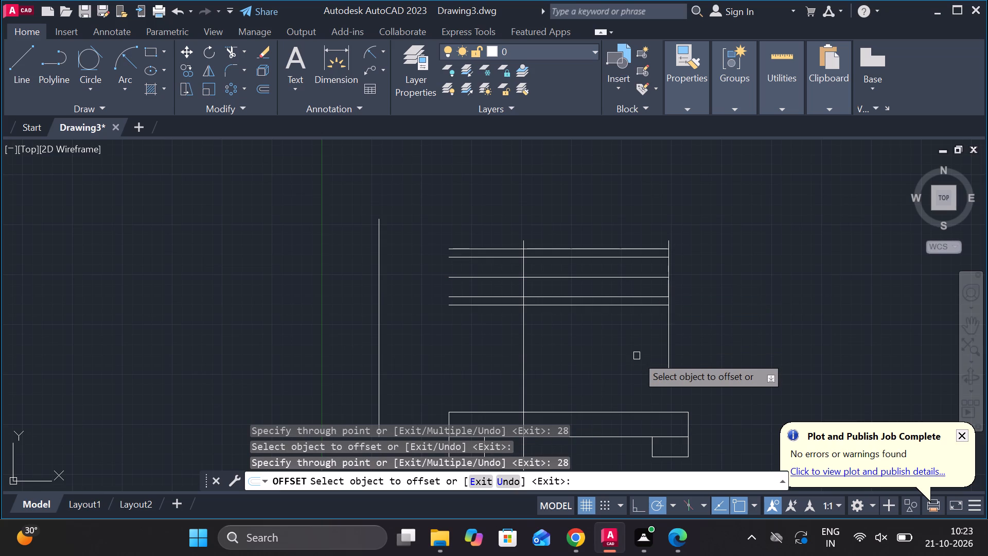
key("Escape")
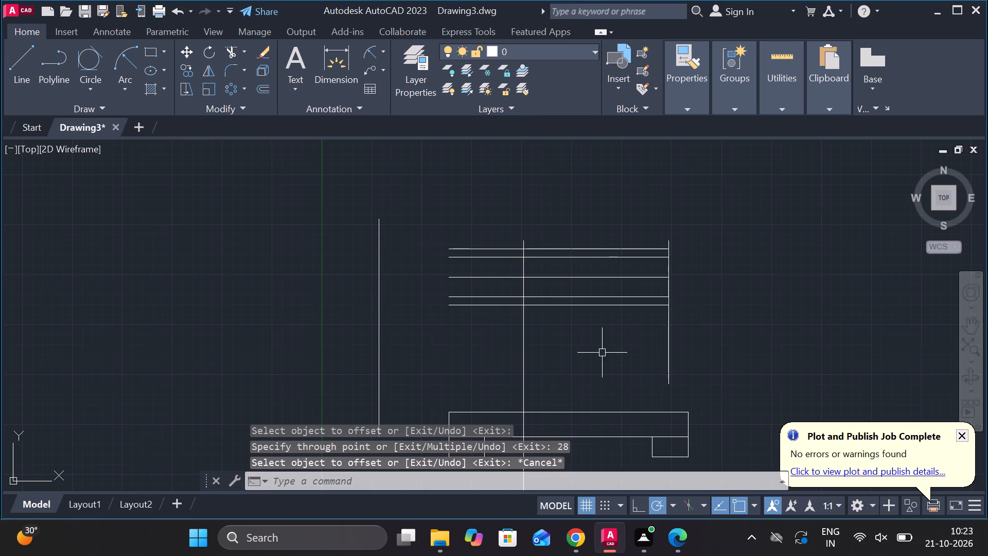
Extend the five upper horizontal lines to meet the outer vertical line on the left of the drawing.
key("e")
type("x")
key("space")
left_click(468, 250)
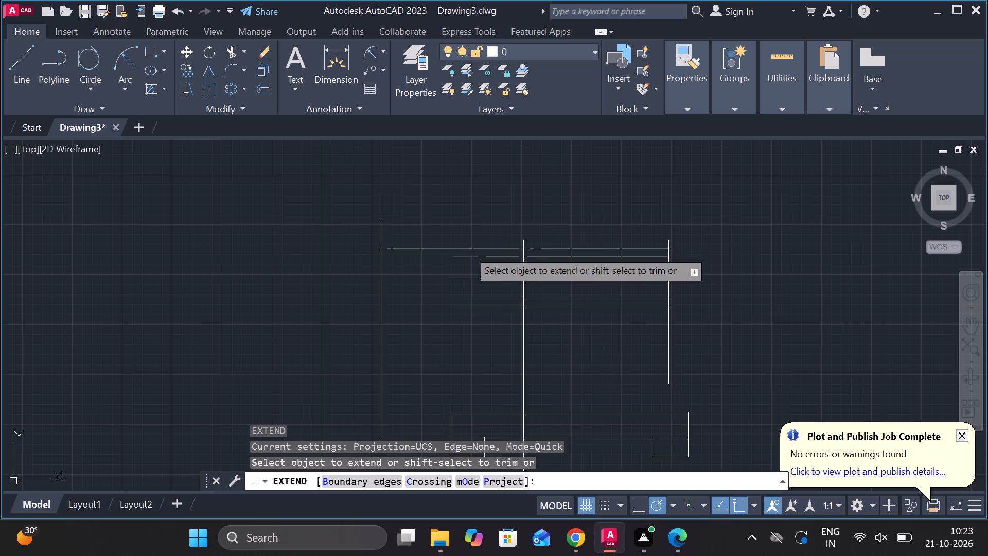
left_click(466, 261)
left_click(465, 273)
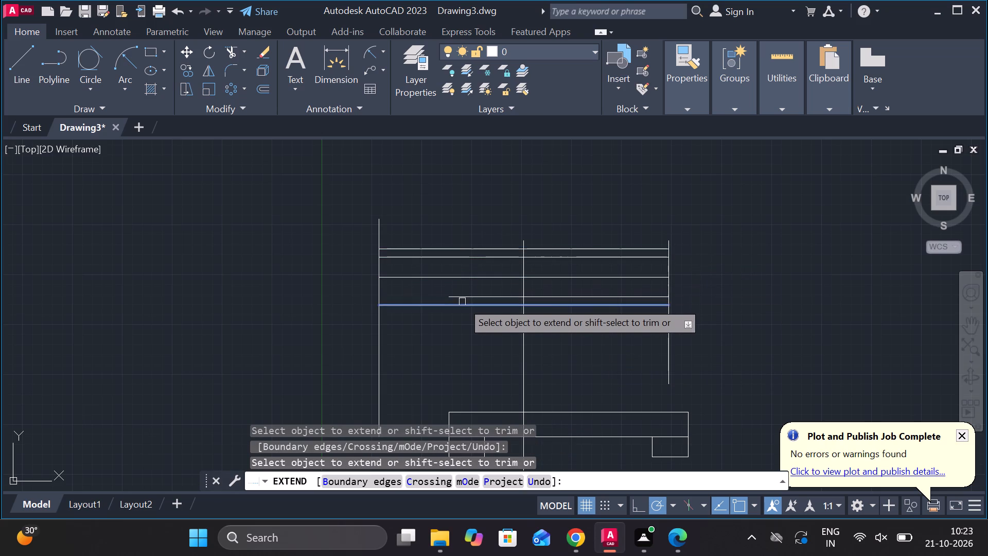
left_click(462, 302)
left_click(462, 298)
key("Escape")
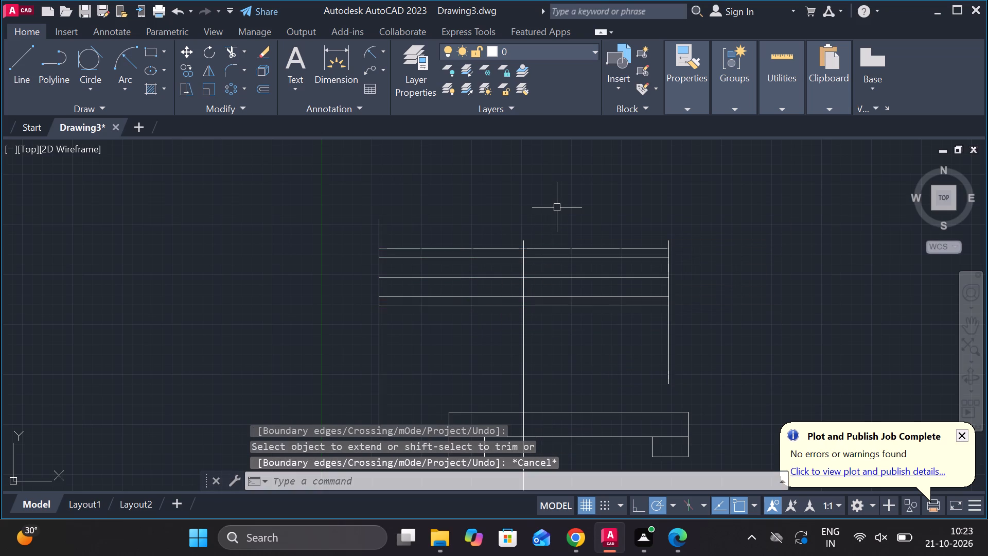
Trim the upper ends of the left and middle vertical lines that project above the topmost horizontal line.
type("tr")
key("space")
left_click_drag(474, 224, 442, 221)
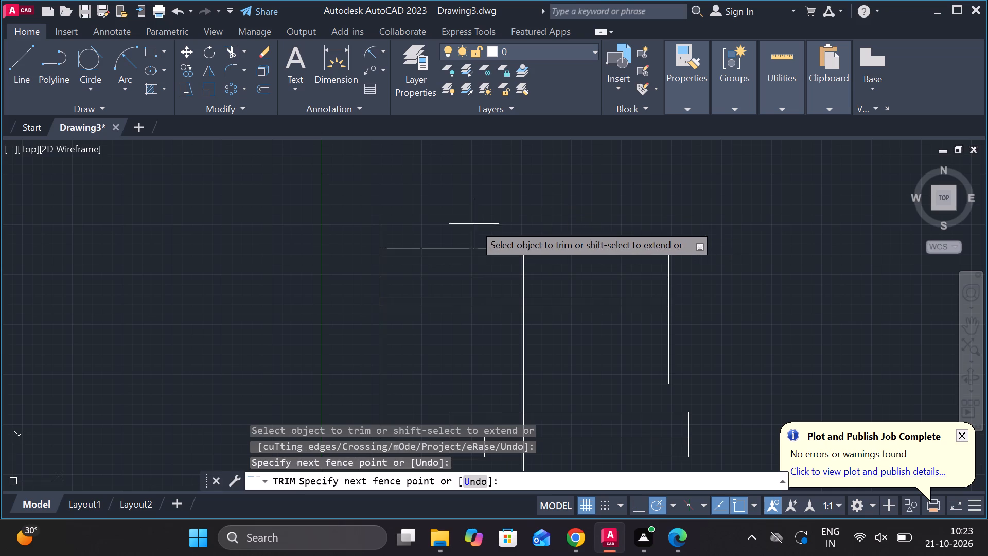
left_click_drag(442, 221, 336, 230)
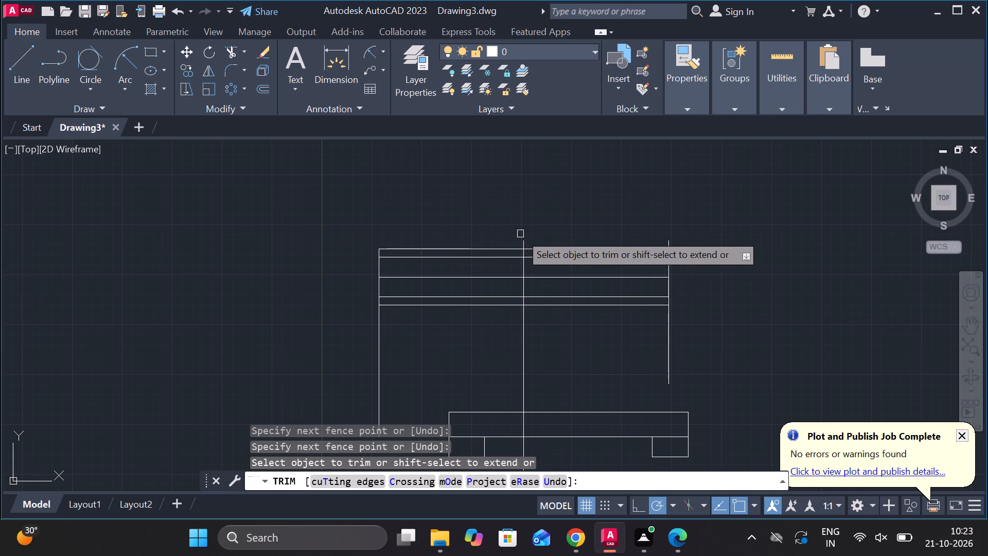
left_click(523, 238)
key("Escape")
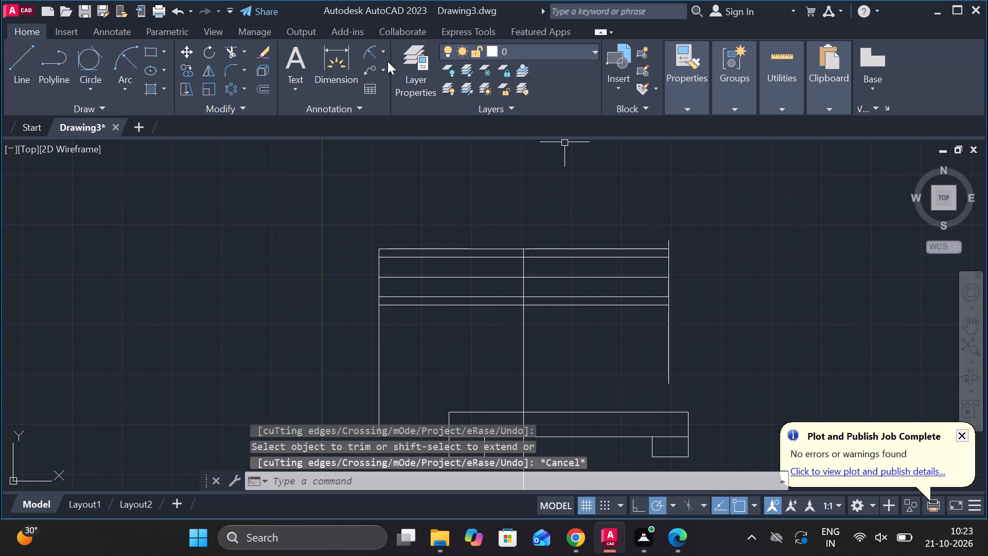
Measure the vertical distance from the middle upper horizontal line to the bar's top edge with a linear dimension.
left_click(383, 51)
left_click(401, 74)
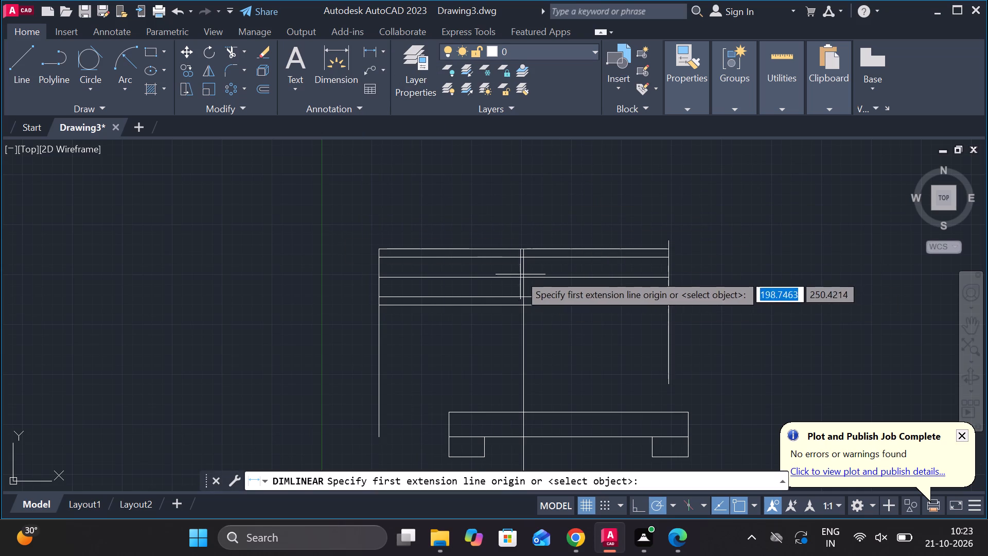
left_click(518, 272)
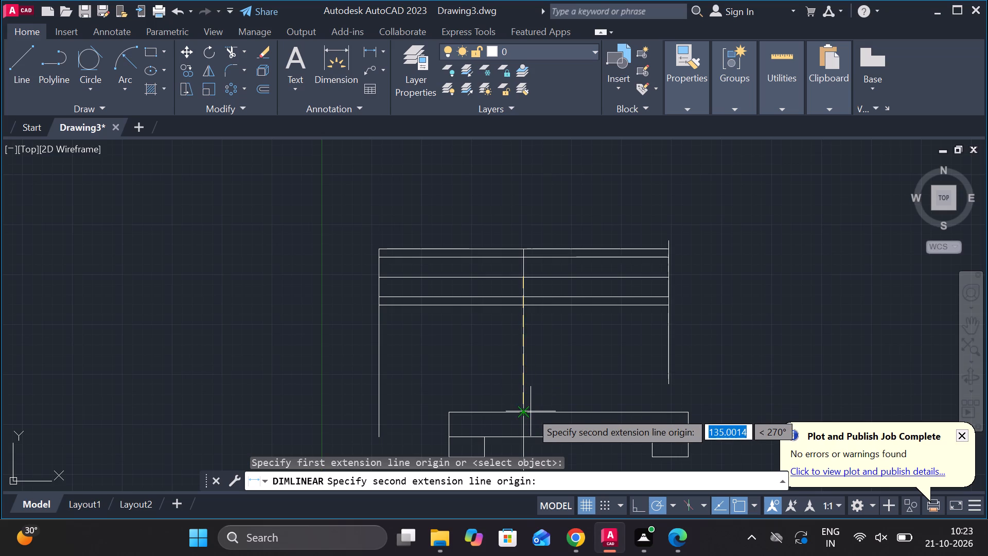
left_click(522, 407)
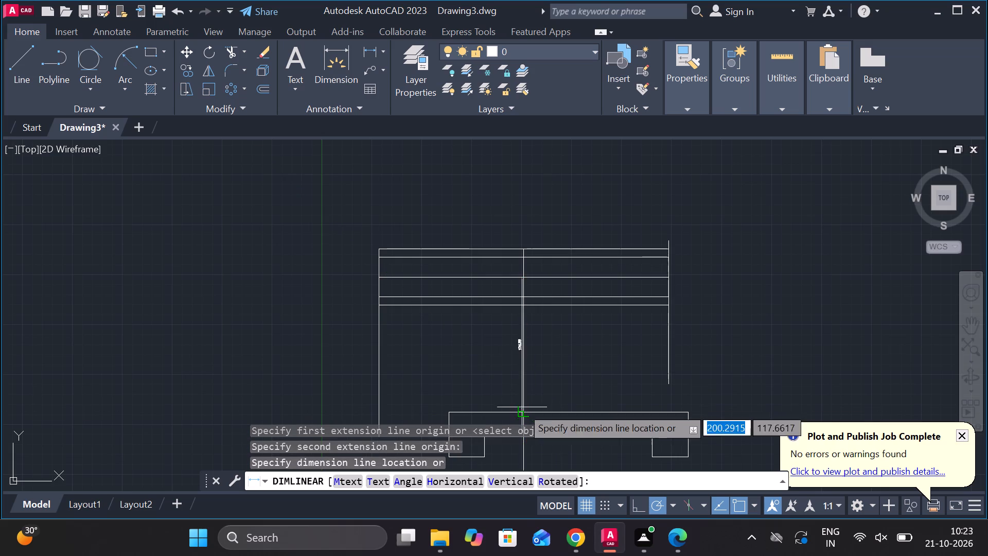
scroll(577, 384, "up", 3)
scroll(582, 358, "down", 3)
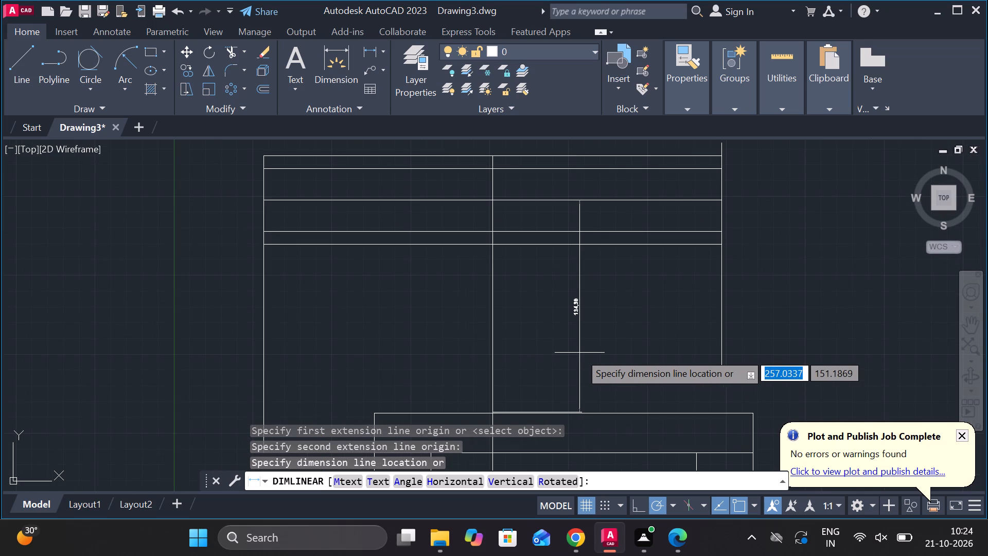
key("Escape")
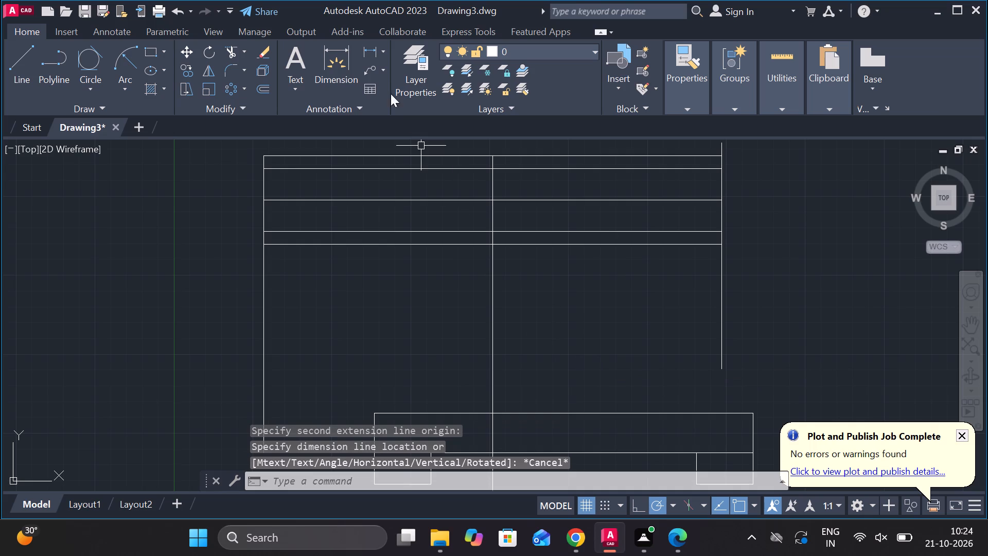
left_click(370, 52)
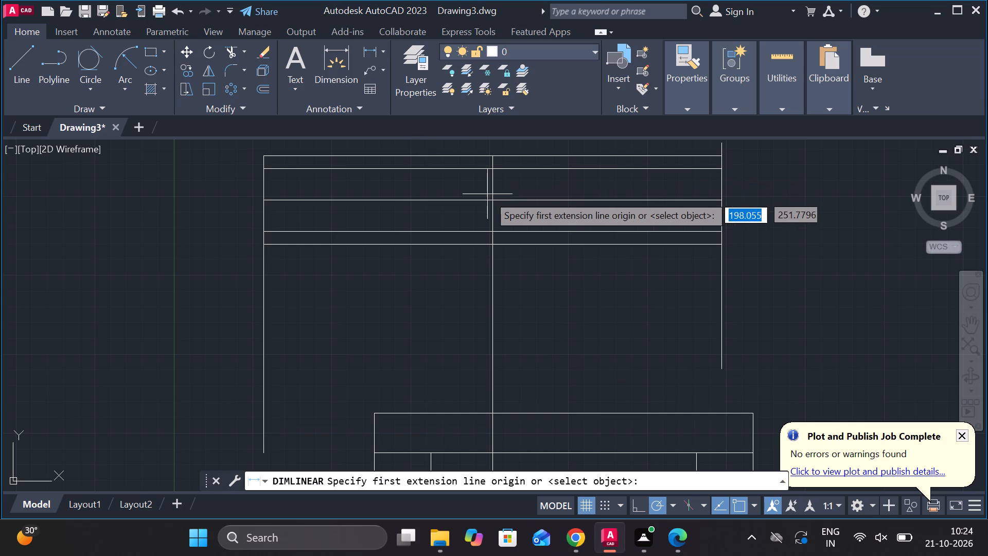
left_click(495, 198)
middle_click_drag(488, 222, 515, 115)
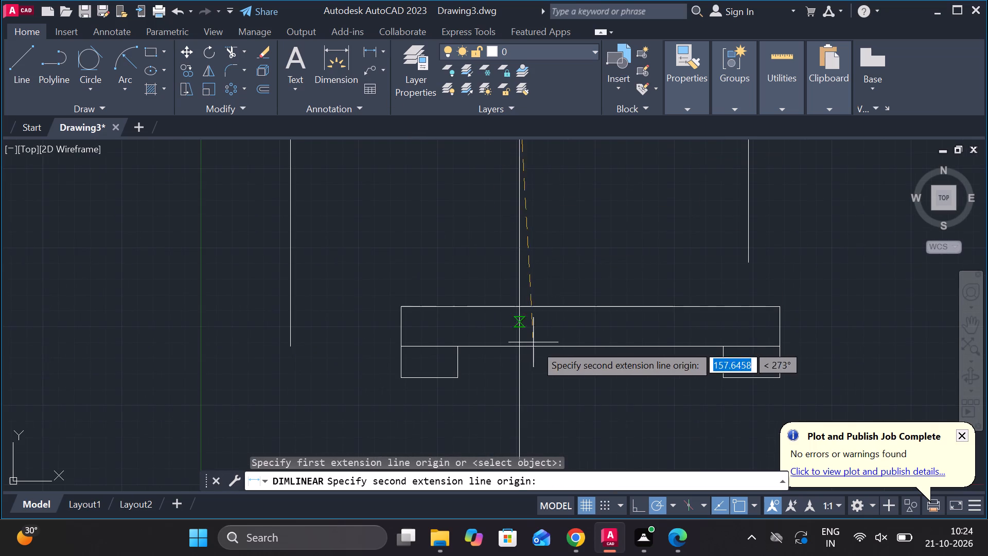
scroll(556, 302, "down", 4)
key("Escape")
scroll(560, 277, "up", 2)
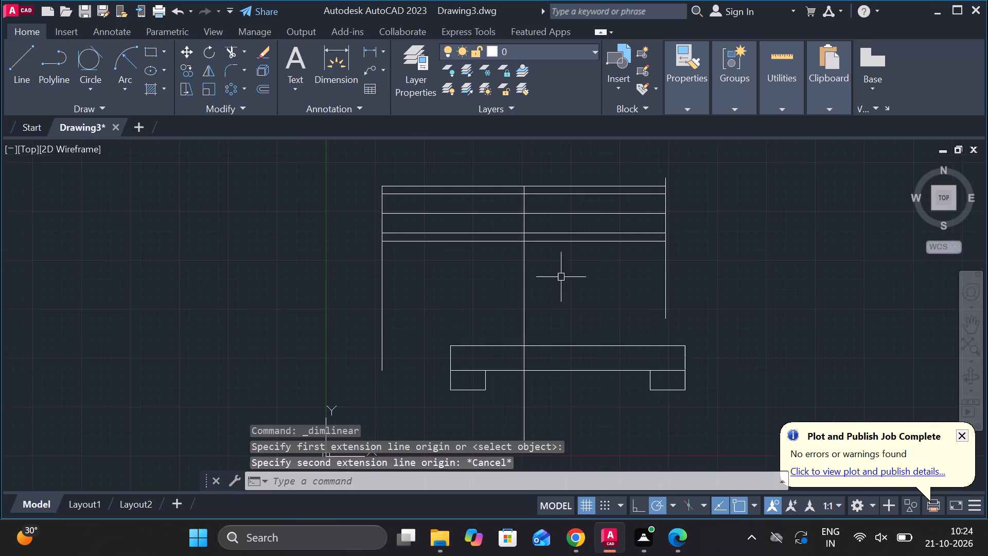
Load the CENTER linetype from acadiso.lin into the drawing.
left_click(693, 111)
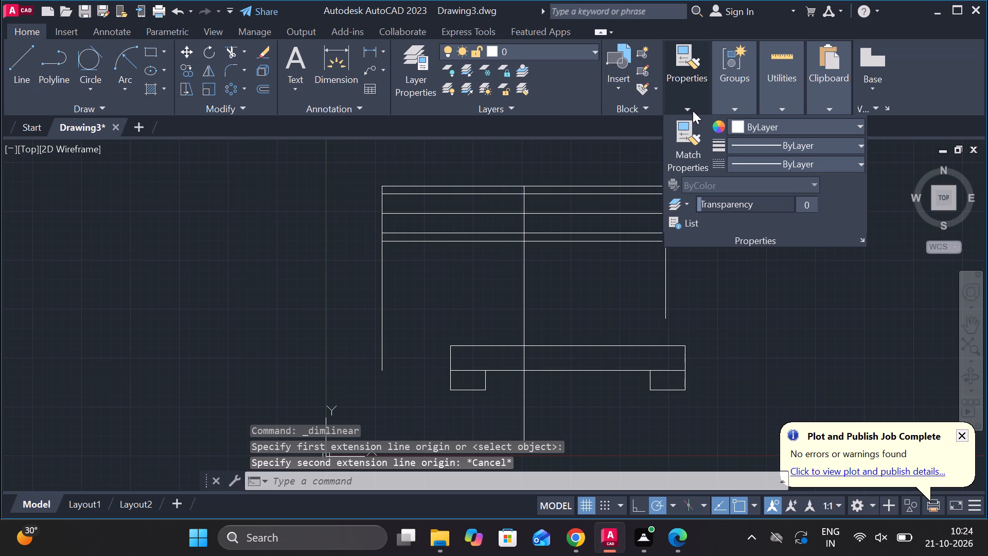
left_click(812, 159)
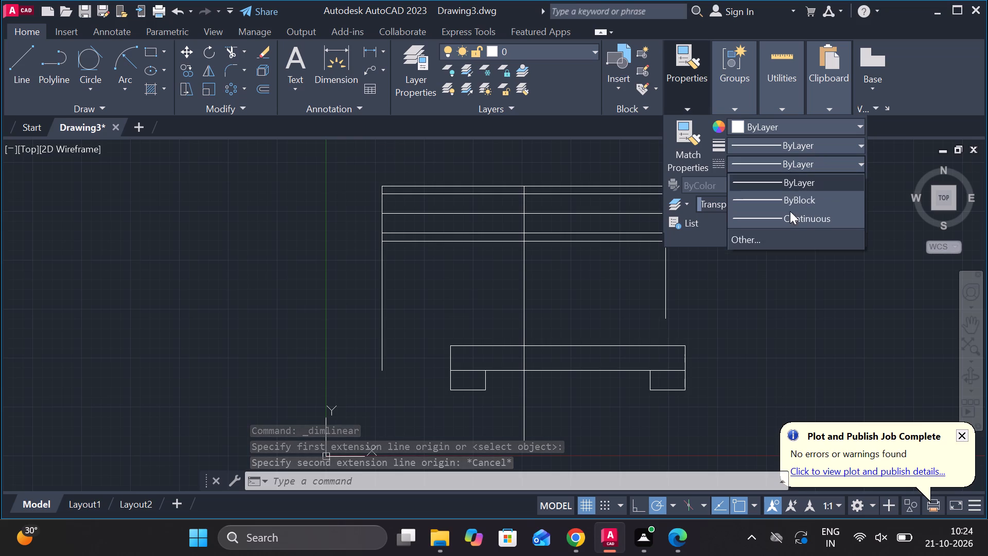
left_click(758, 230)
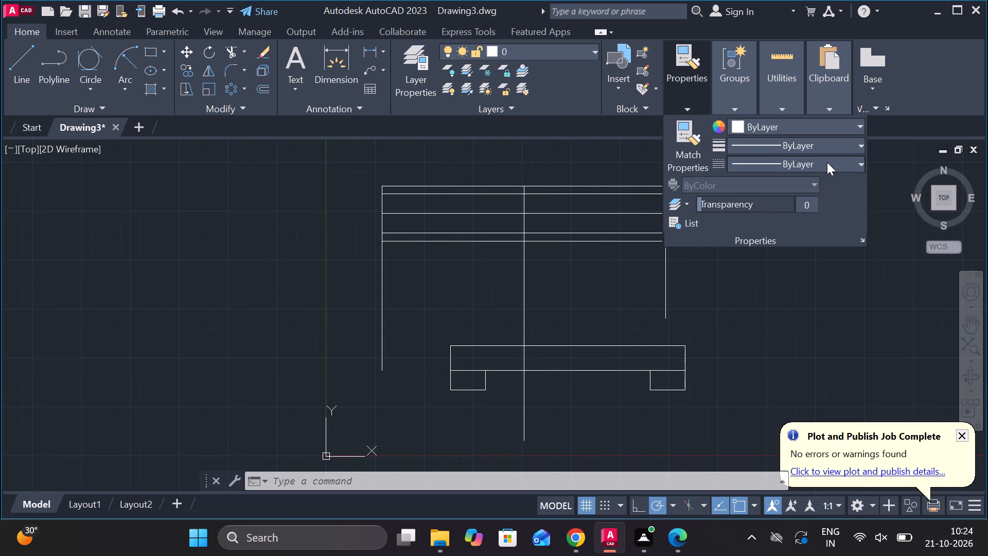
left_click(827, 162)
left_click(736, 236)
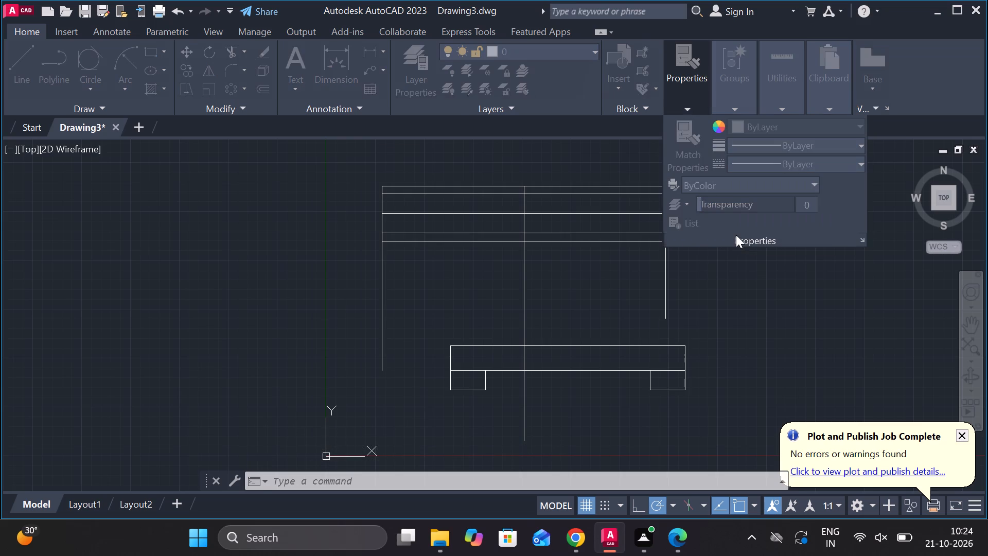
left_click(599, 130)
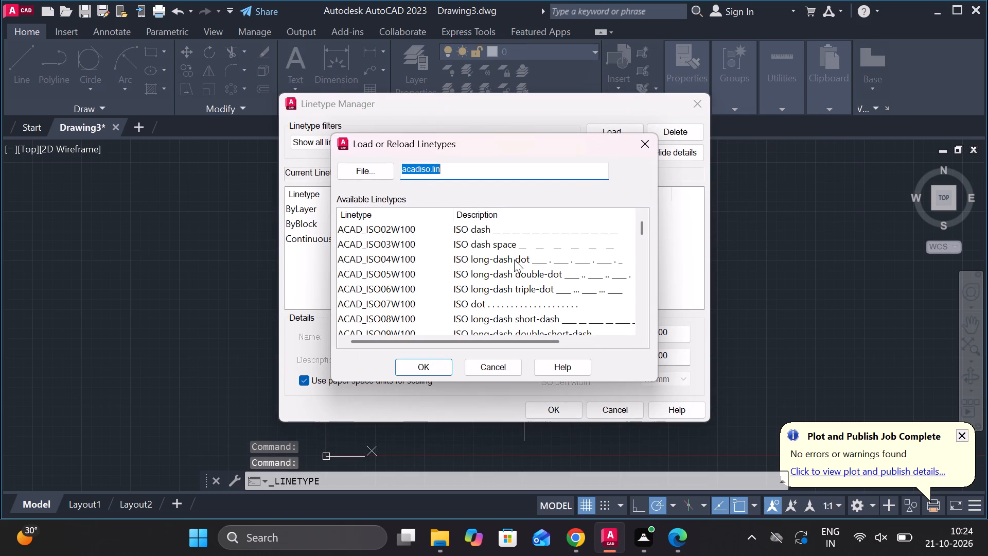
scroll(408, 292, "down", 5)
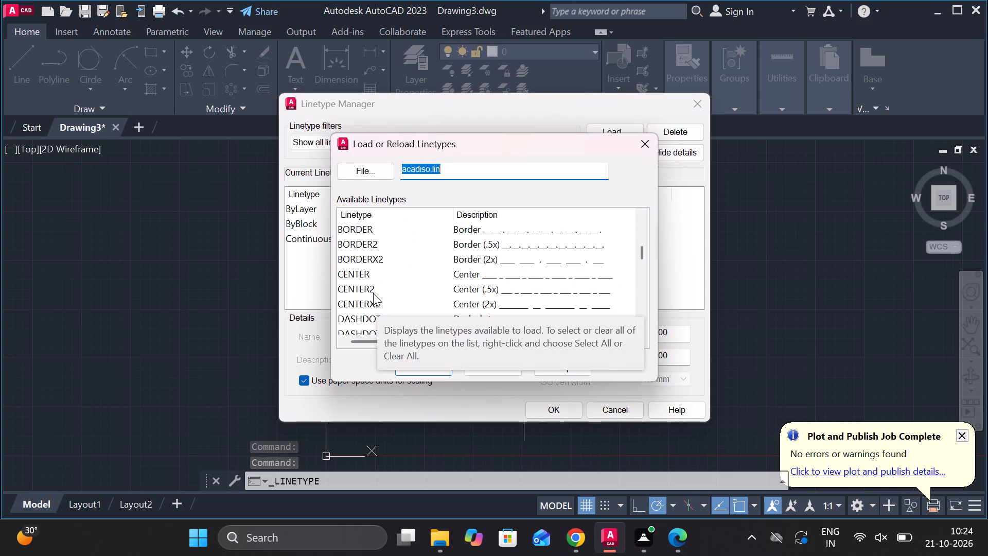
left_click(366, 273)
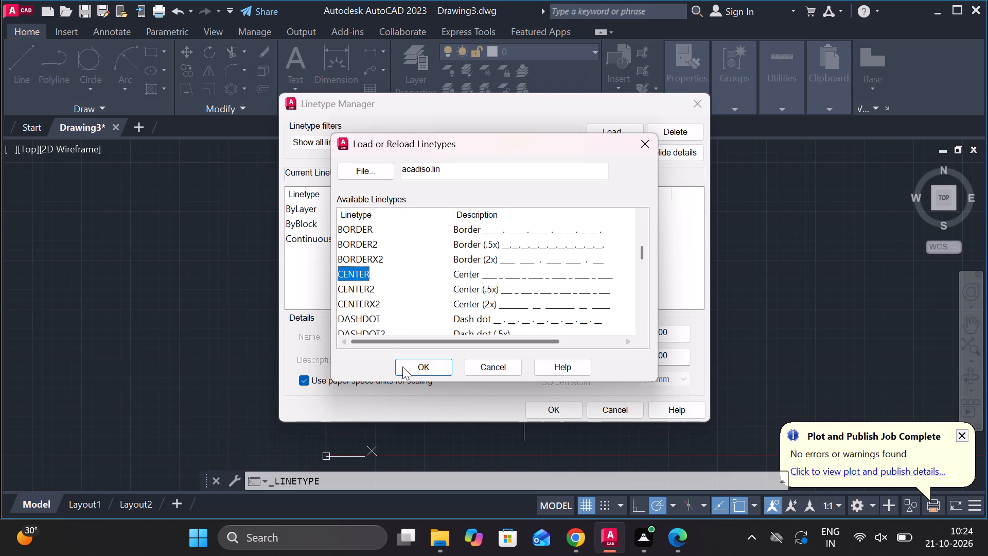
left_click(404, 368)
Set both the linetype global scale factor and the current object scale to 0.5.
left_click_drag(680, 333, 609, 325)
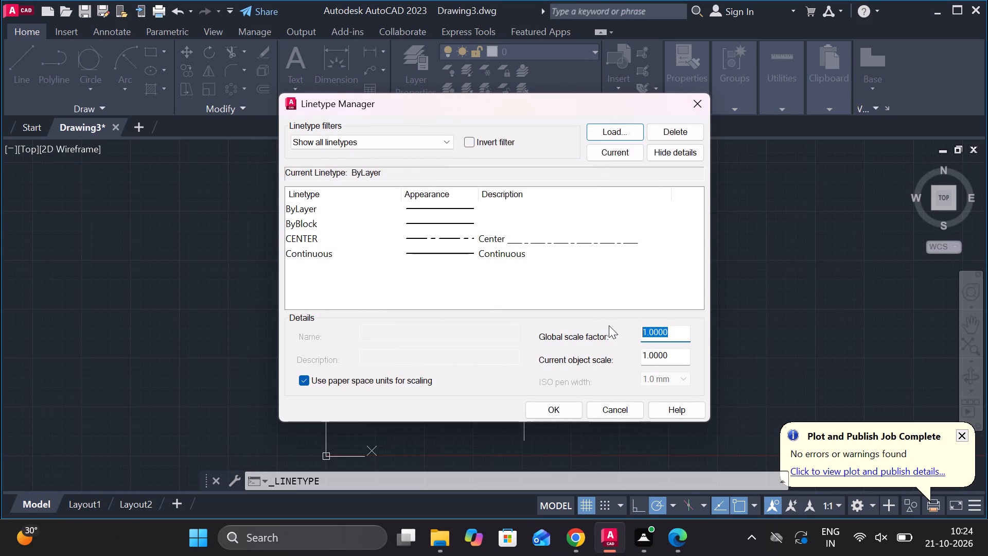
key("period")
key("5")
left_click_drag(673, 357, 663, 357)
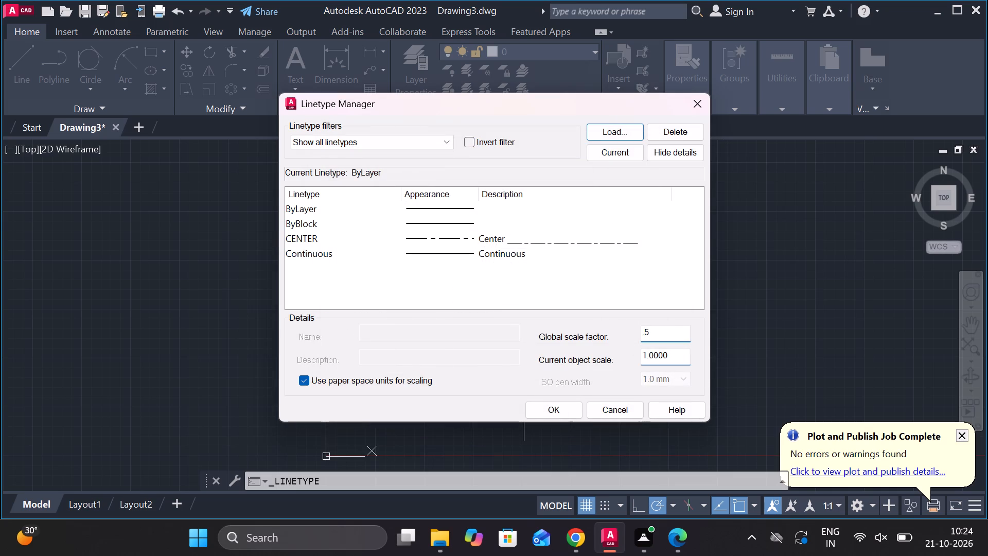
left_click_drag(663, 357, 627, 358)
type(".5")
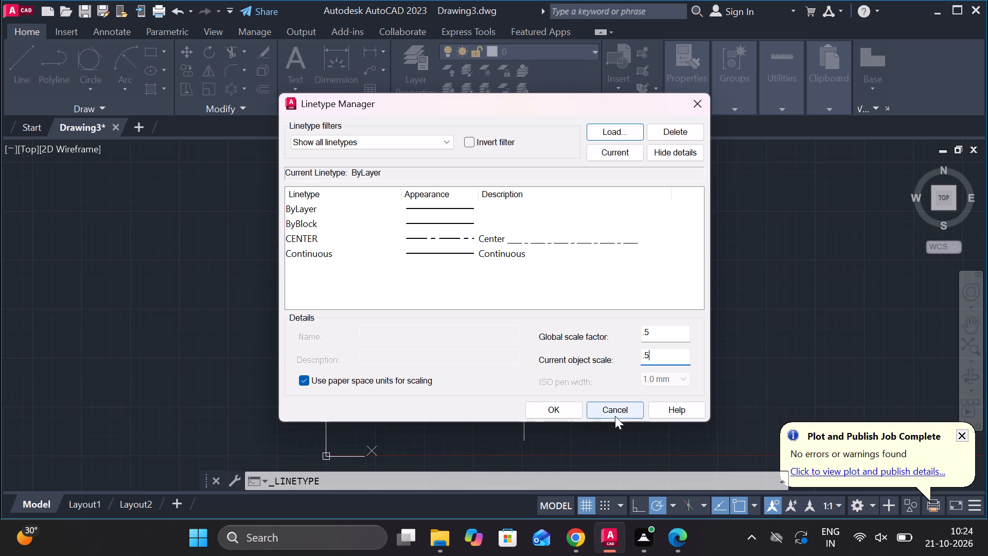
left_click(579, 413)
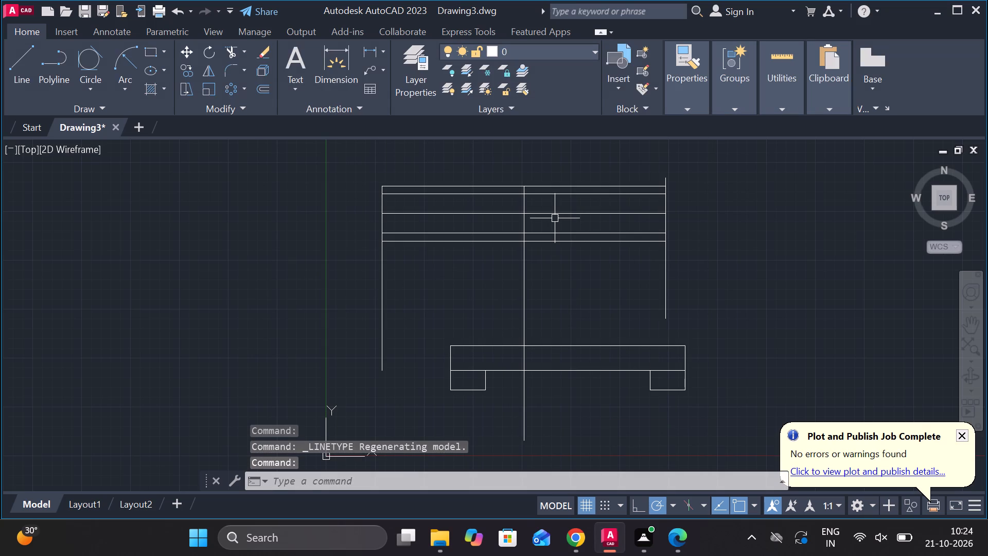
Change the middle one of the five upper horizontal lines to the CENTER linetype.
left_click(552, 212)
left_click(693, 109)
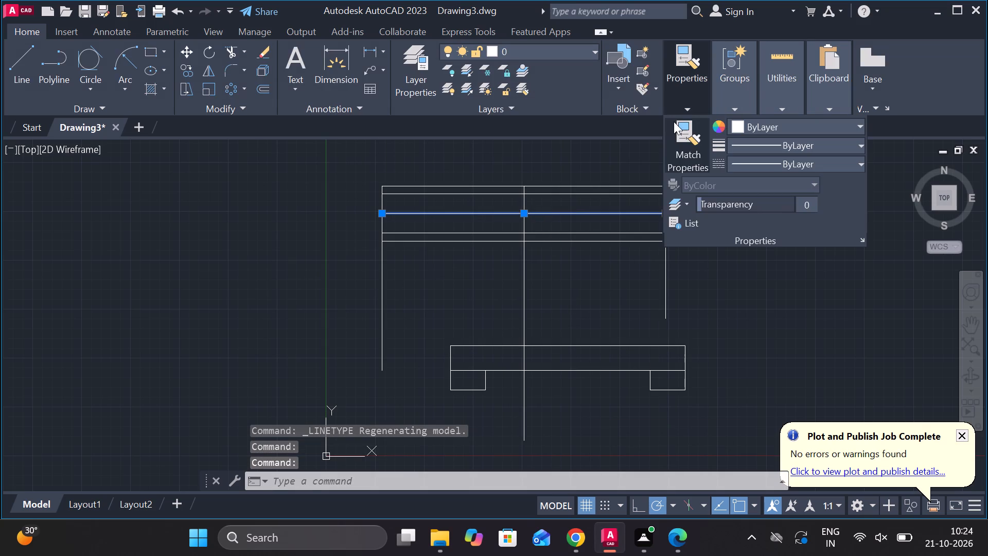
left_click(769, 164)
left_click(806, 215)
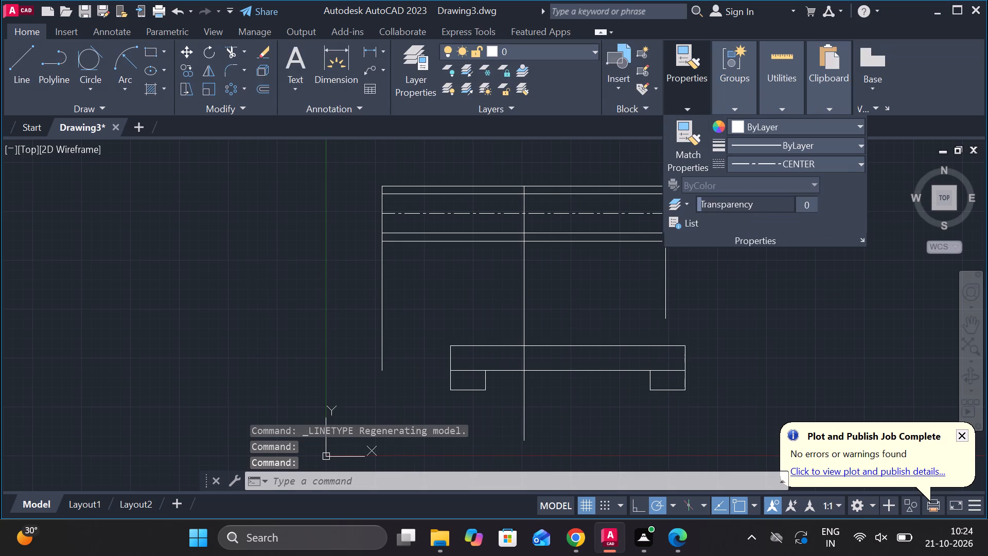
key("Escape")
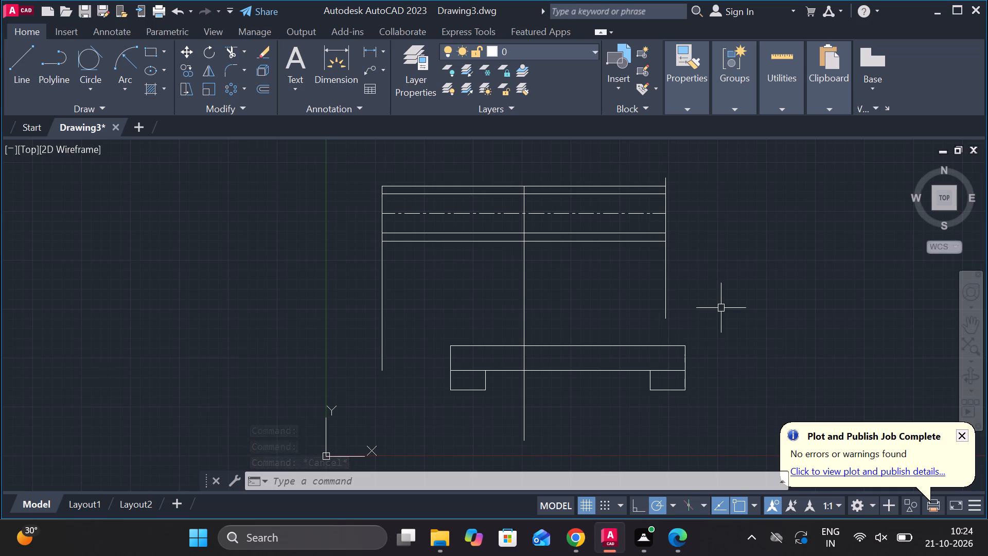
Trim the upper end of the right vertical line that projects above the topmost horizontal line.
type("tr")
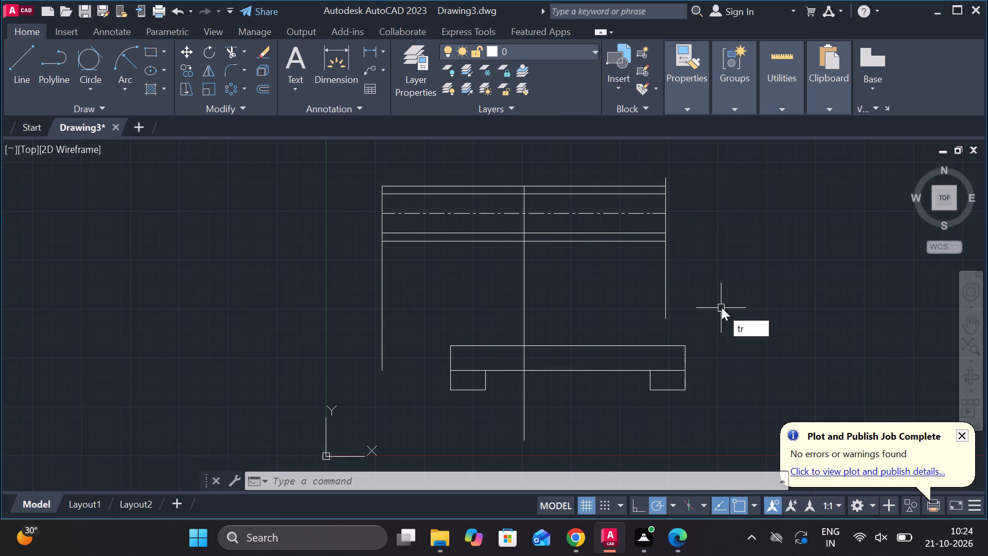
key("space")
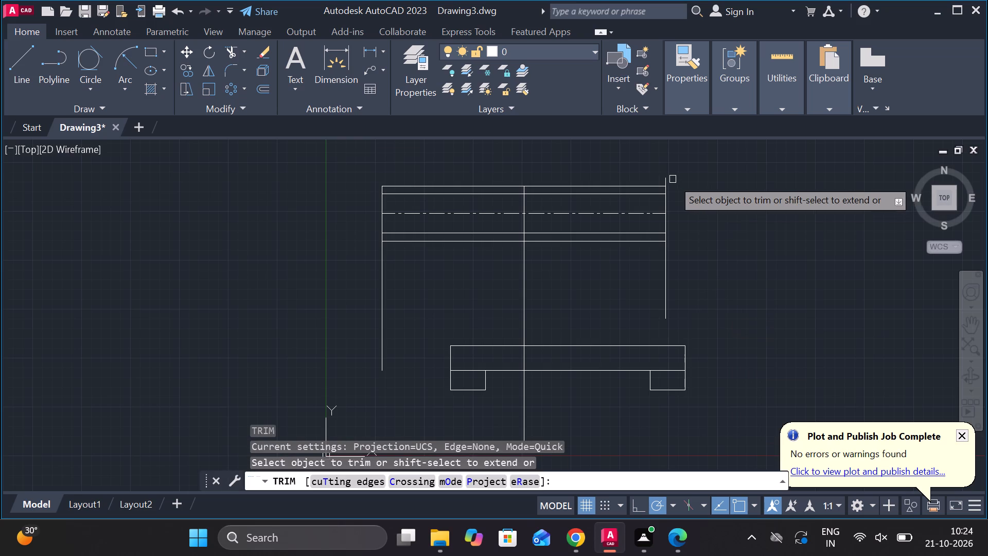
left_click(666, 179)
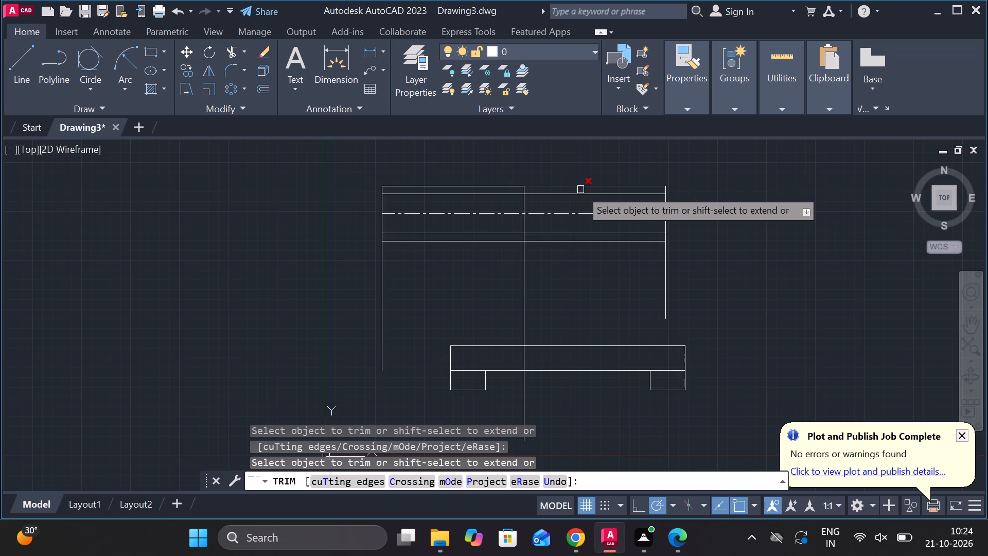
scroll(692, 239, "down", 2)
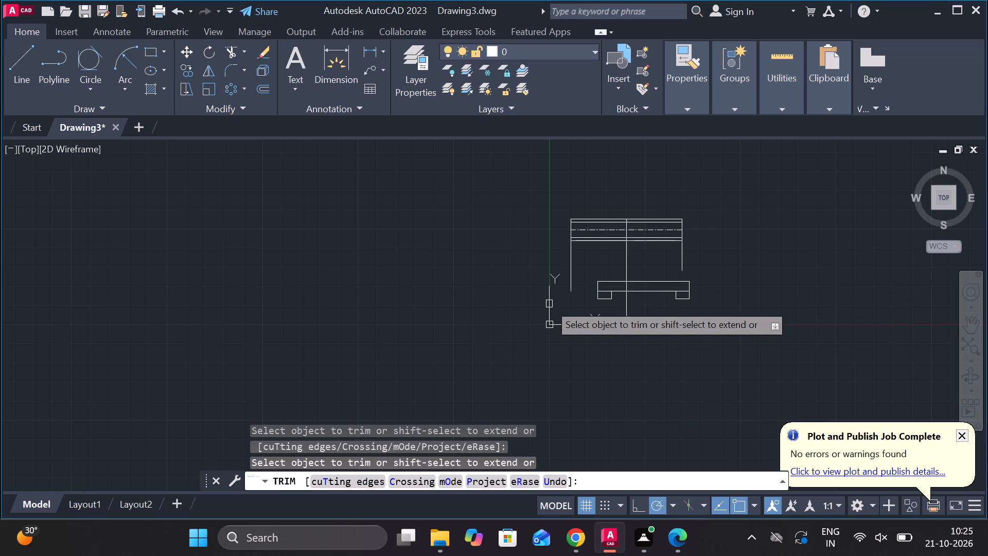
scroll(646, 324, "up", 2)
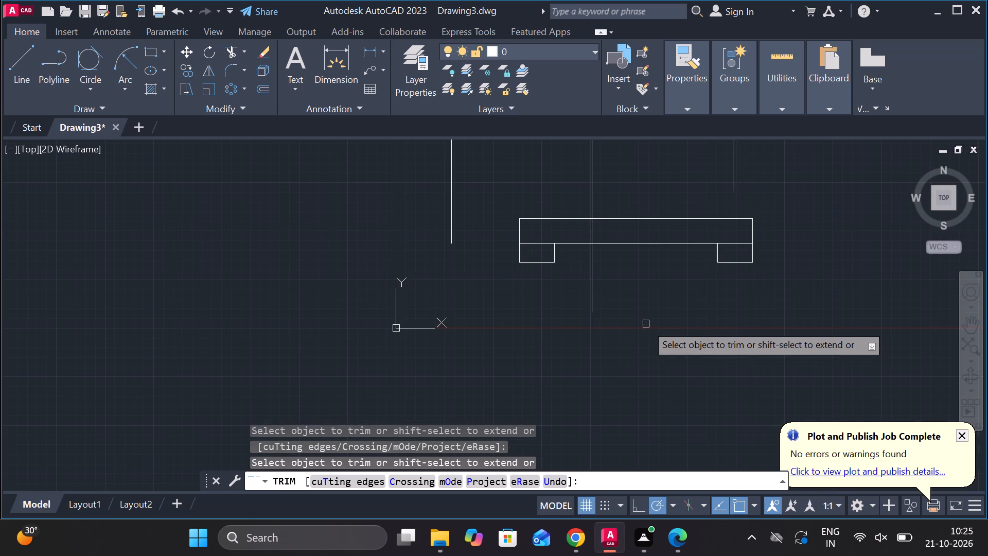
key("Escape")
Lengthen the long vertical line crossing the bar by about 197 units at its lower end.
left_click(594, 287)
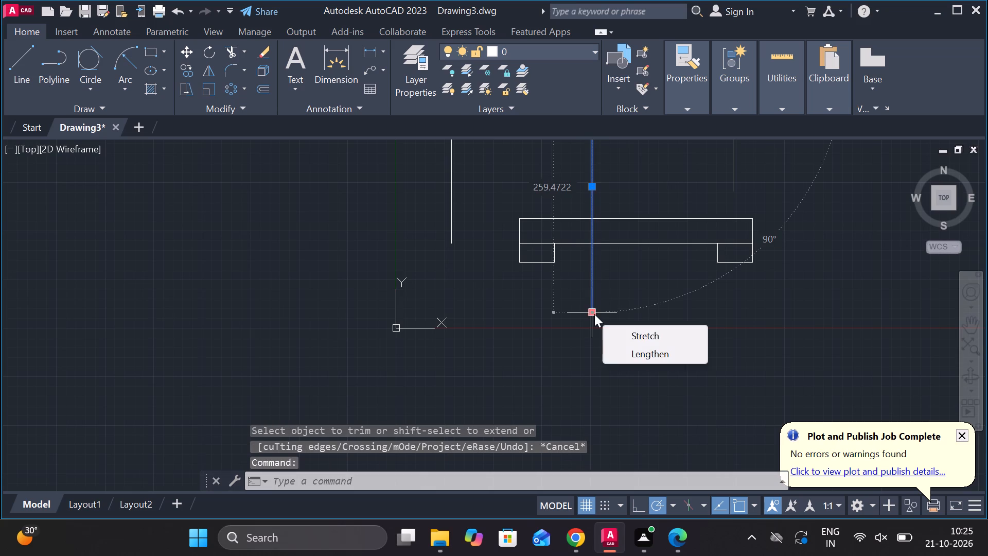
left_click(622, 356)
middle_click_drag(608, 354, 605, 260)
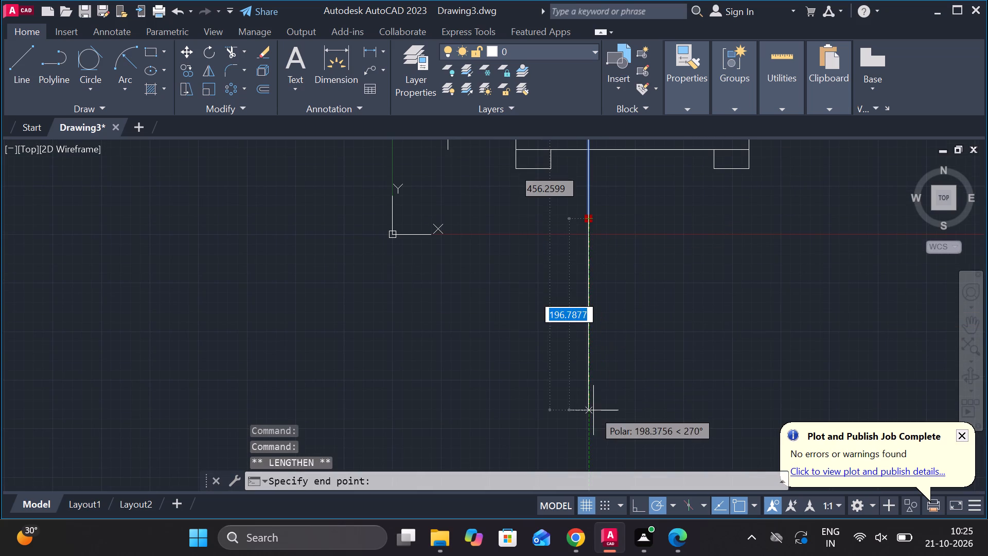
left_click(593, 410)
key("Escape")
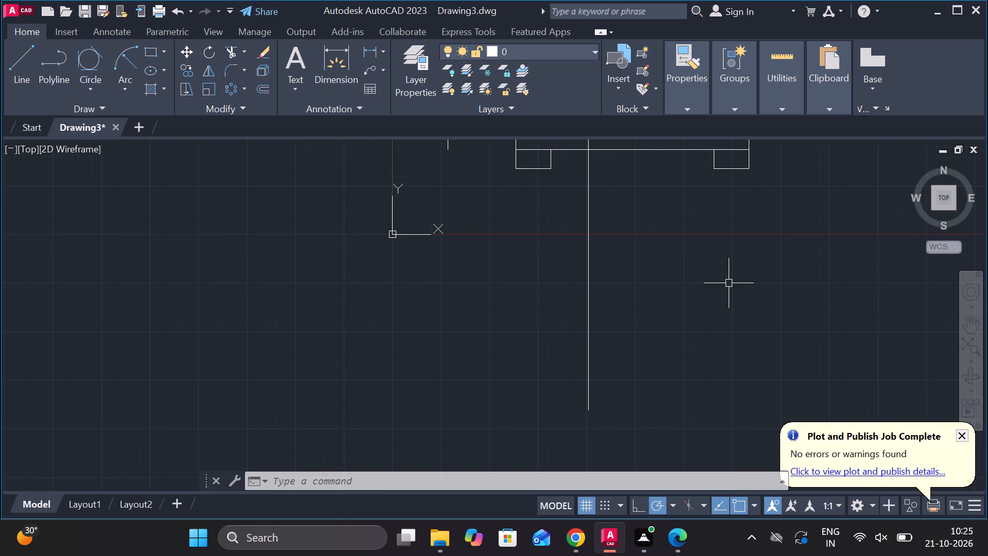
Draw a 240 x 152 rectangle from lines in the empty area to the right of the footed bar.
middle_click_drag(813, 282, 432, 325)
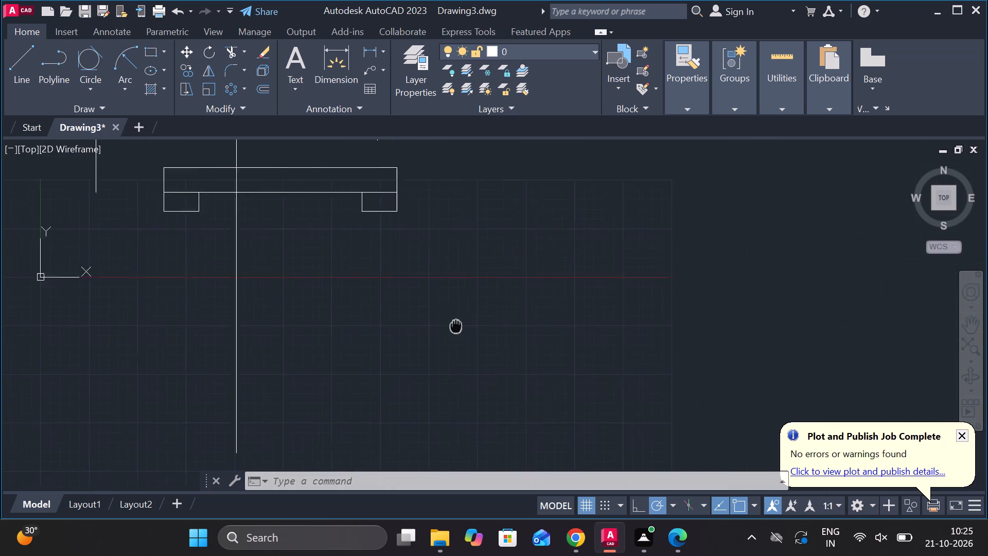
key("l")
key("Return")
left_click(496, 225)
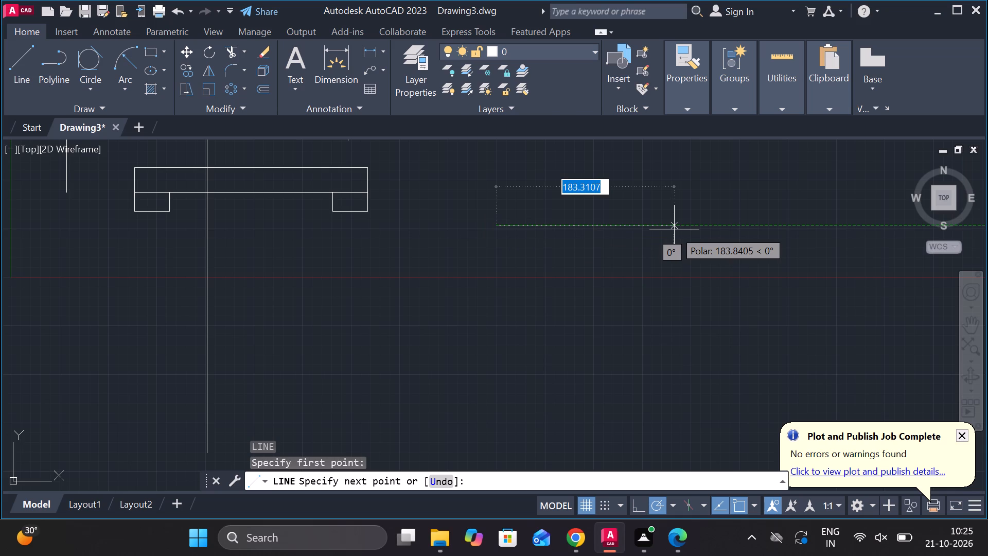
type("240")
key("Return")
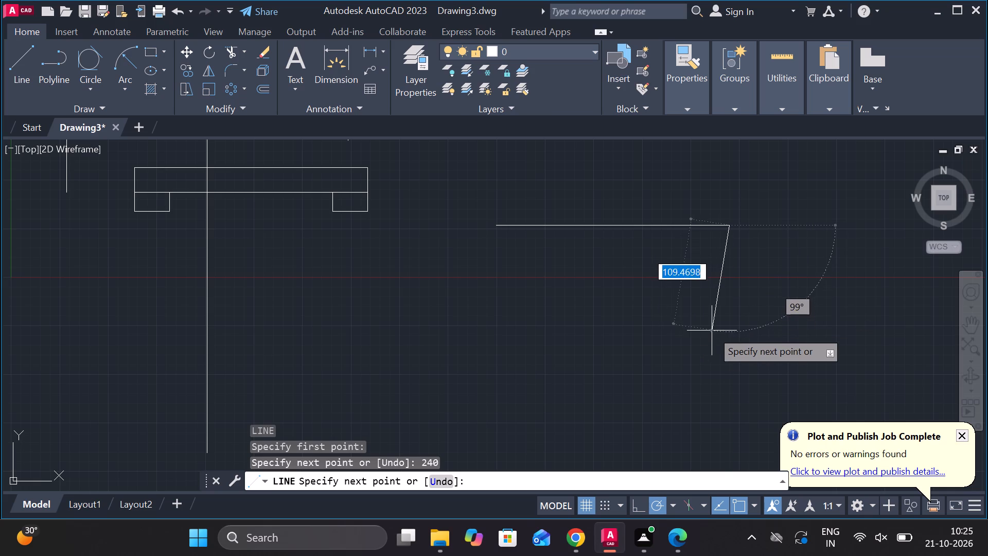
type("152")
key("space")
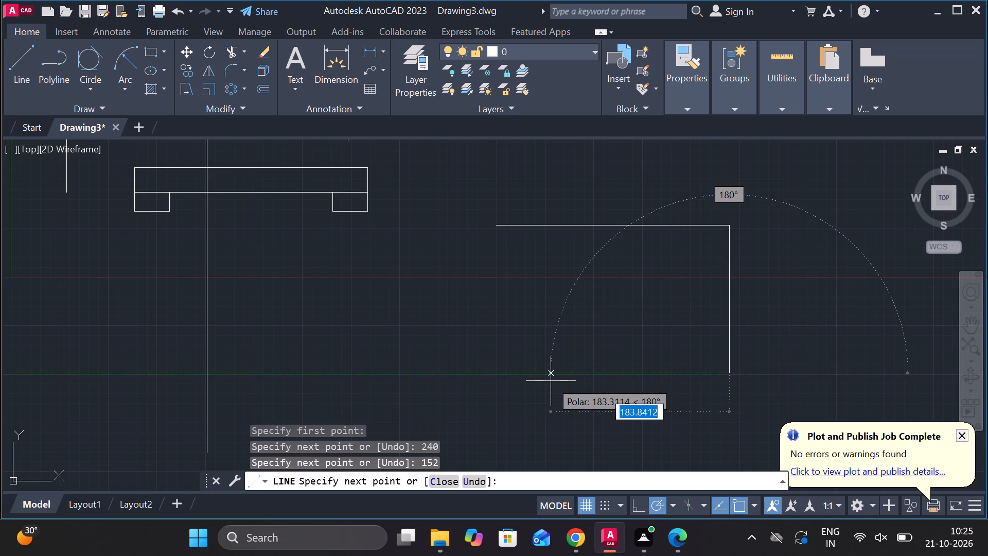
type("240")
key("Return")
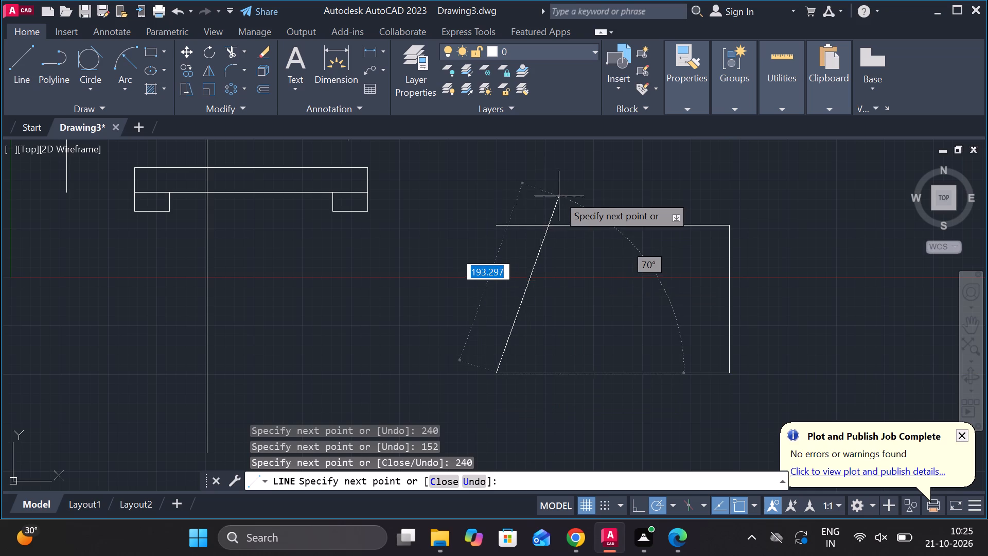
left_click(502, 223)
key("Escape")
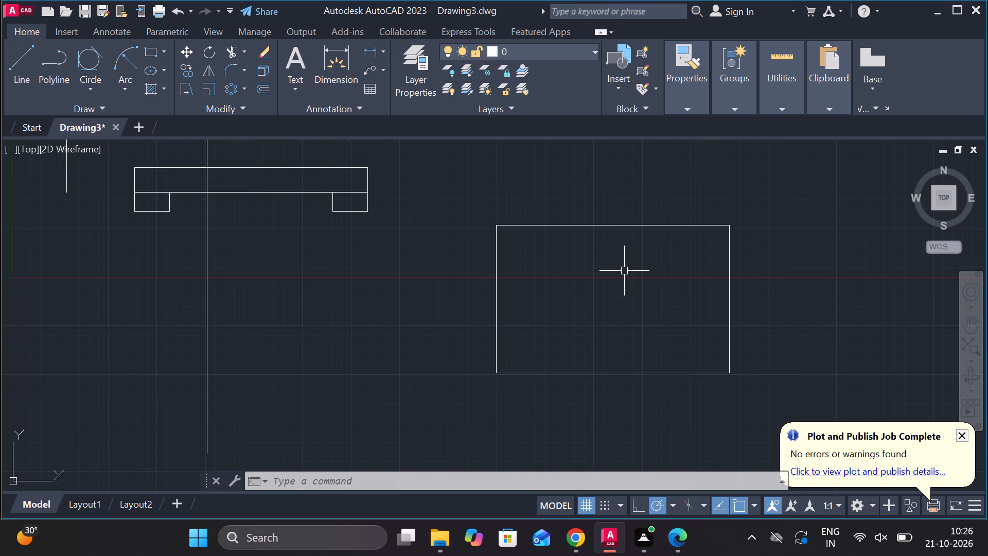
Draw a horizontal line across the rectangle between the midpoints of its left and right edges.
key("l")
key("Return")
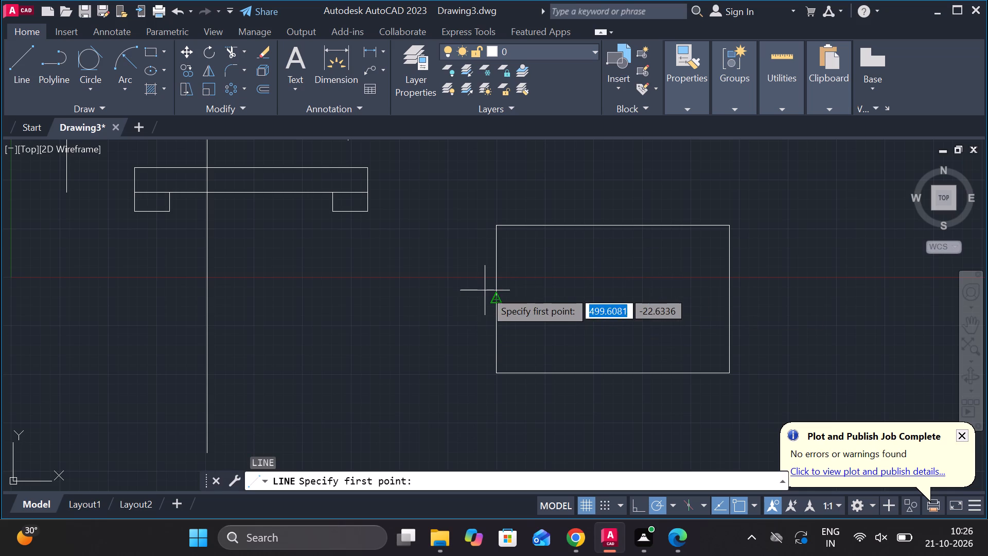
left_click(496, 297)
left_click(735, 294)
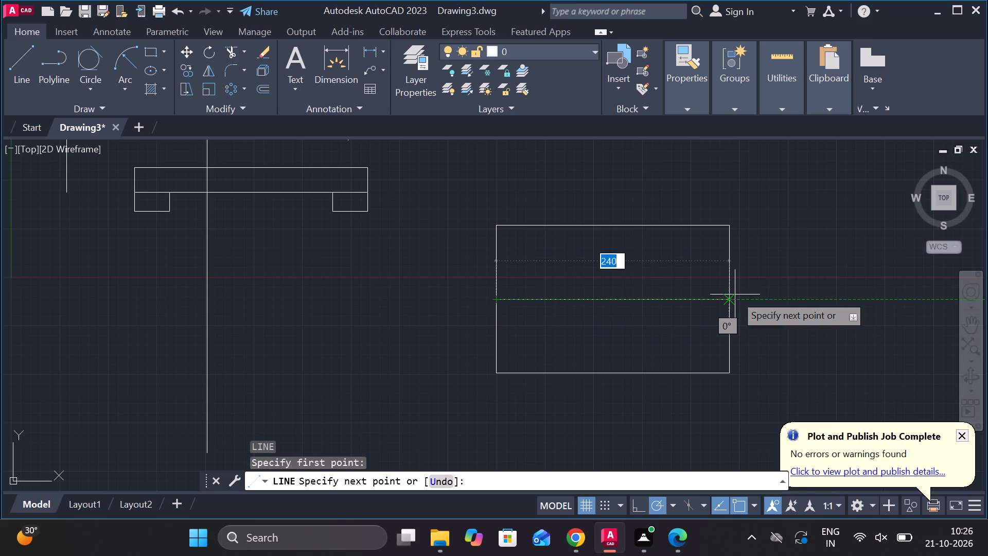
key("Escape")
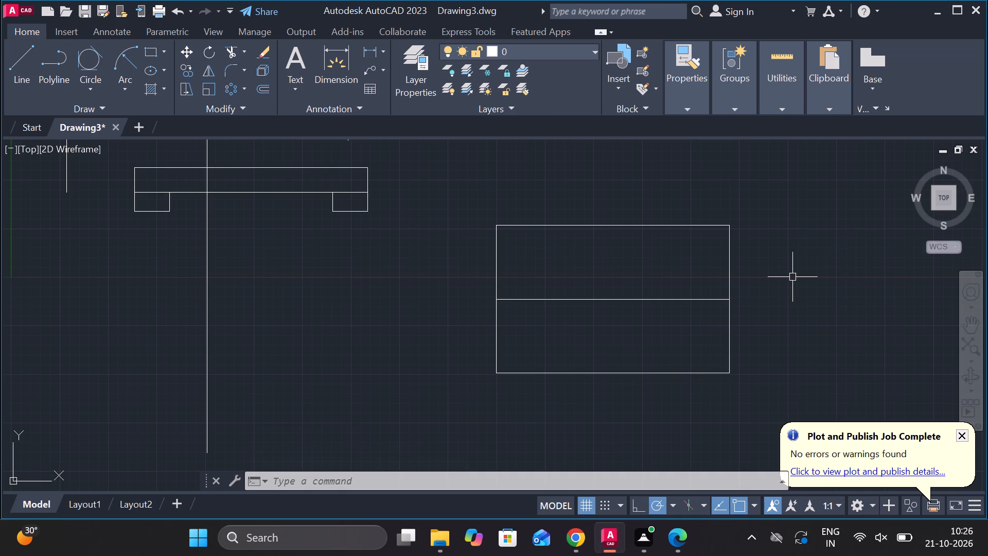
Draw a 70-unit horizontal line outward to the left from the midpoint of the rectangle's left edge.
middle_click_drag(831, 282, 791, 282)
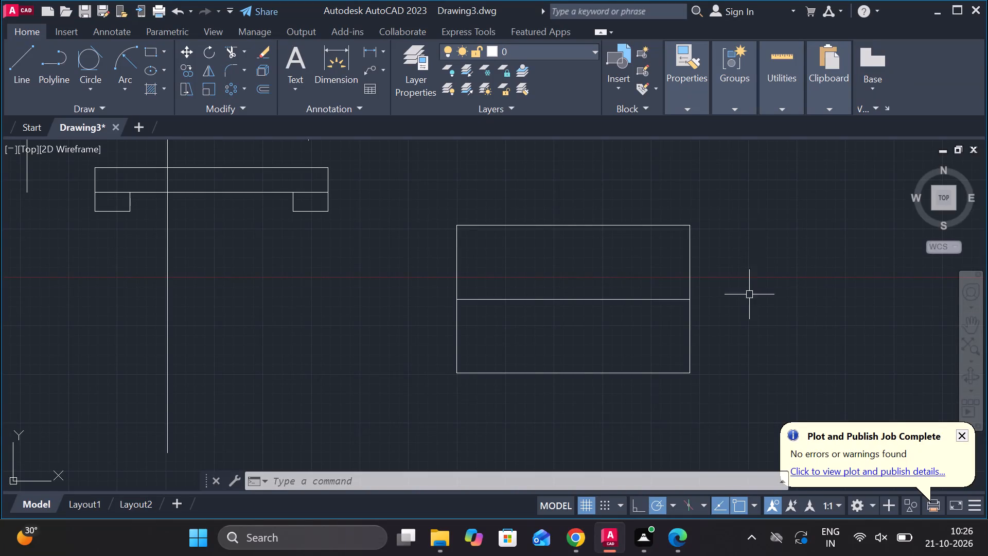
middle_click_drag(601, 296, 692, 282)
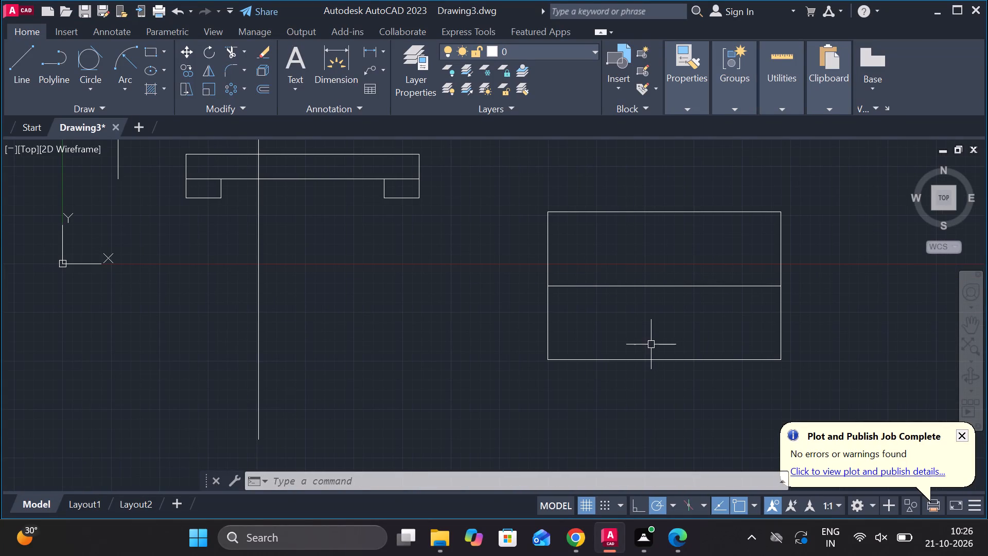
key("l")
key("Return")
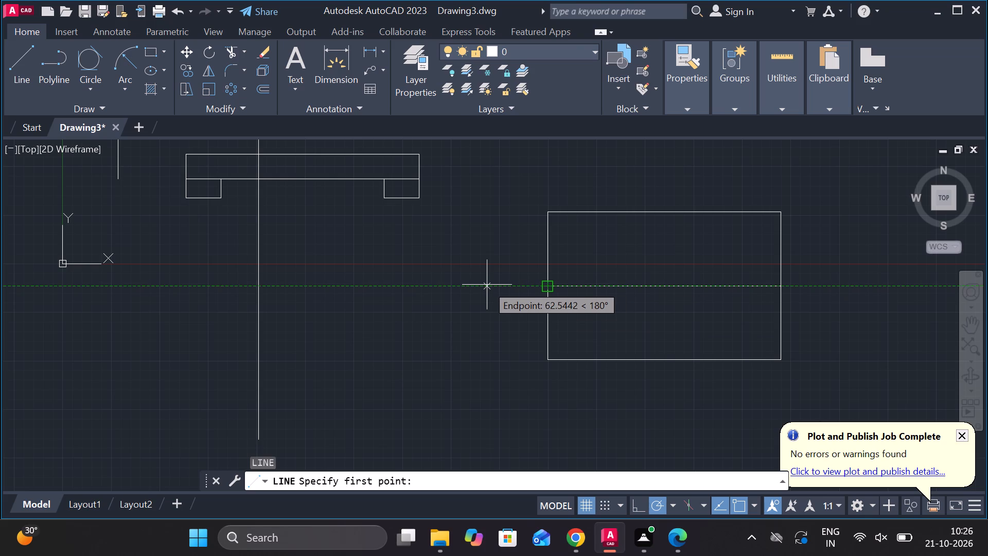
type("70")
key("Return")
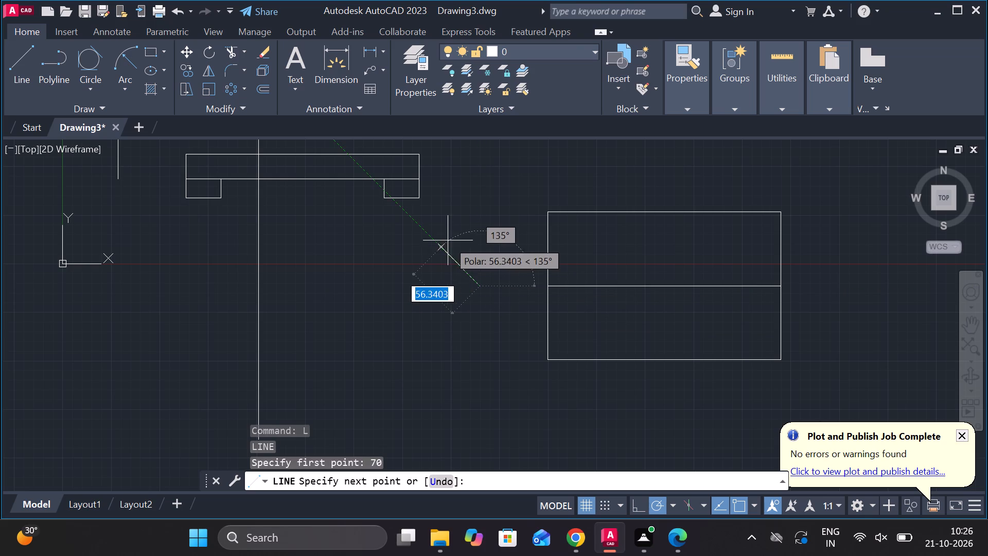
left_click(553, 286)
key("Escape")
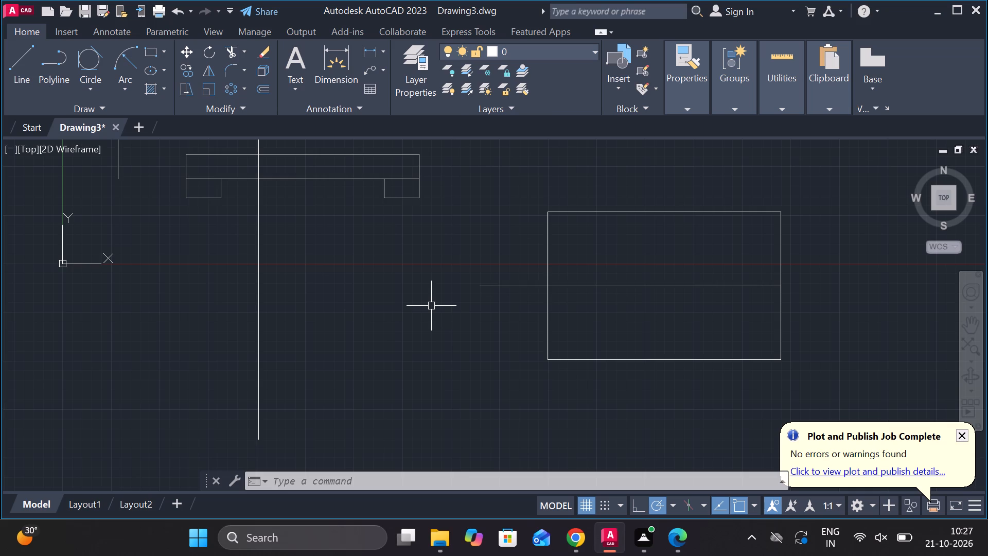
Offset the rectangle's horizontal midline by 20 above and 20 below.
left_click(595, 288)
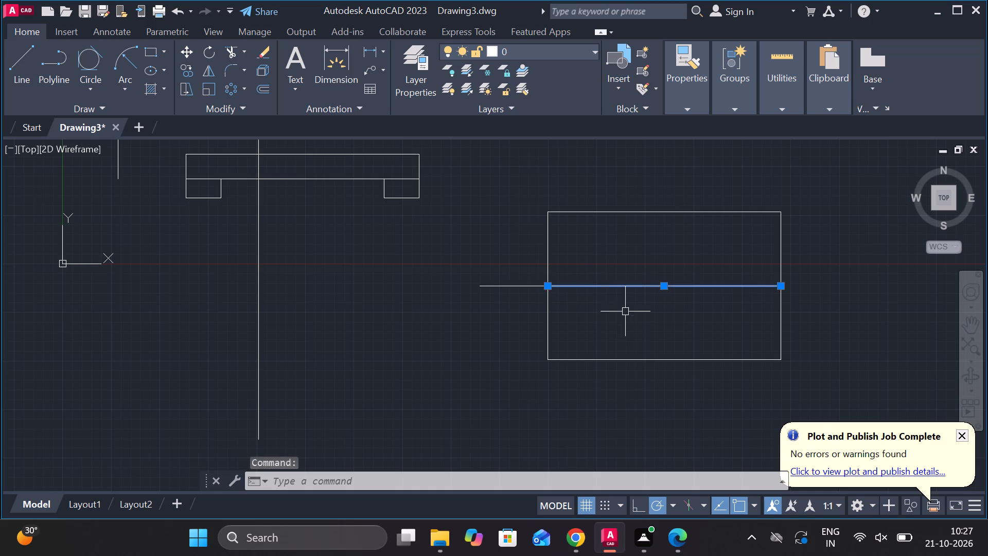
key("o")
key("Return")
key("Return")
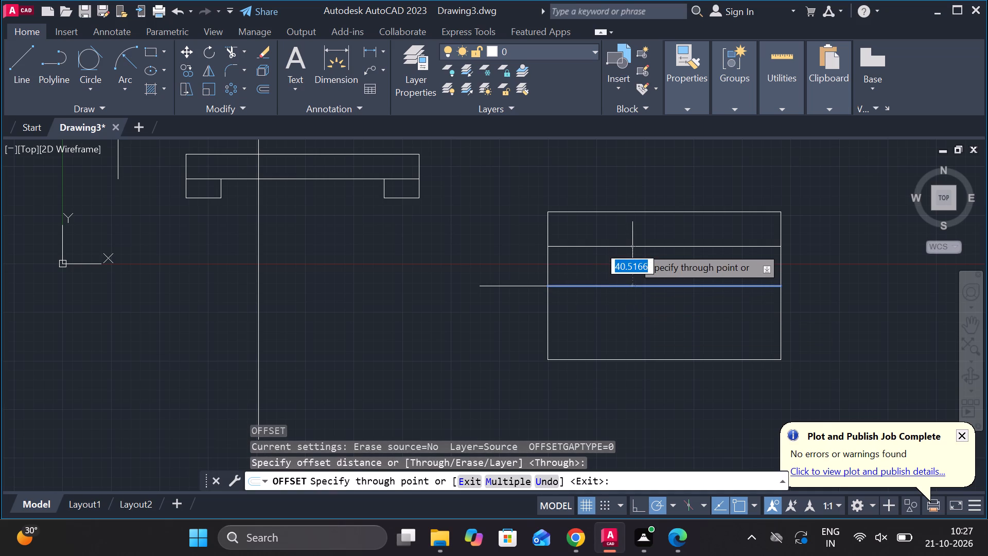
type("20")
key("Return")
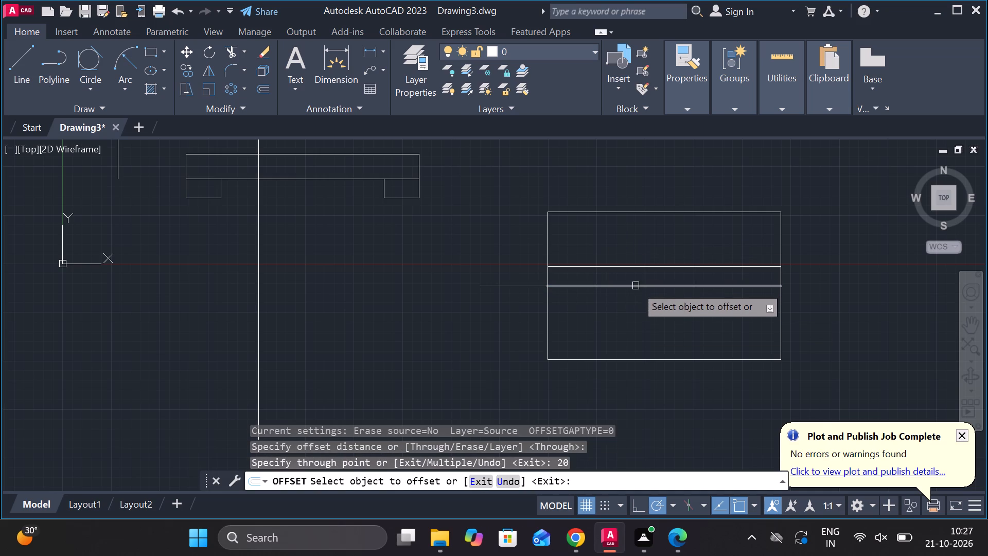
left_click(636, 286)
type("20")
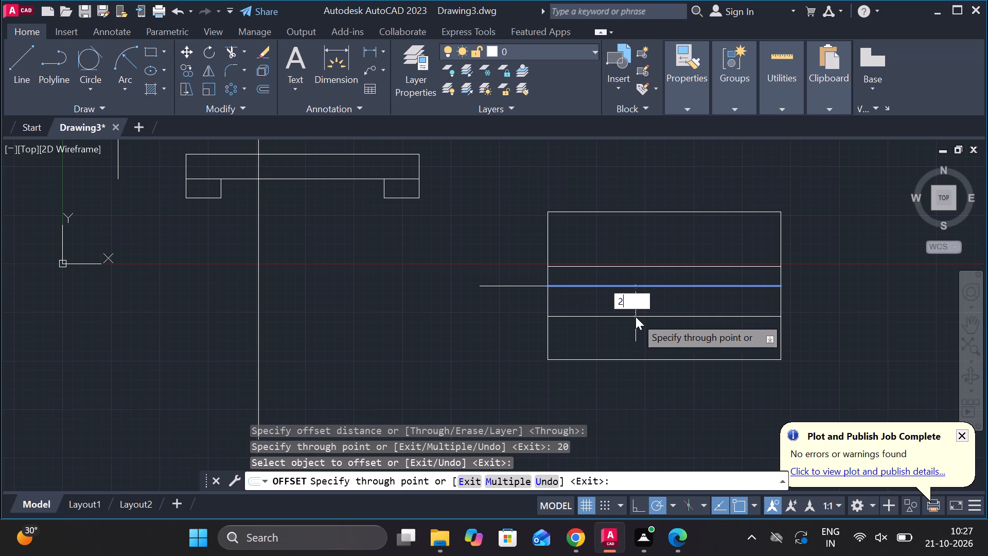
key("Return")
scroll(615, 315, "up", 1)
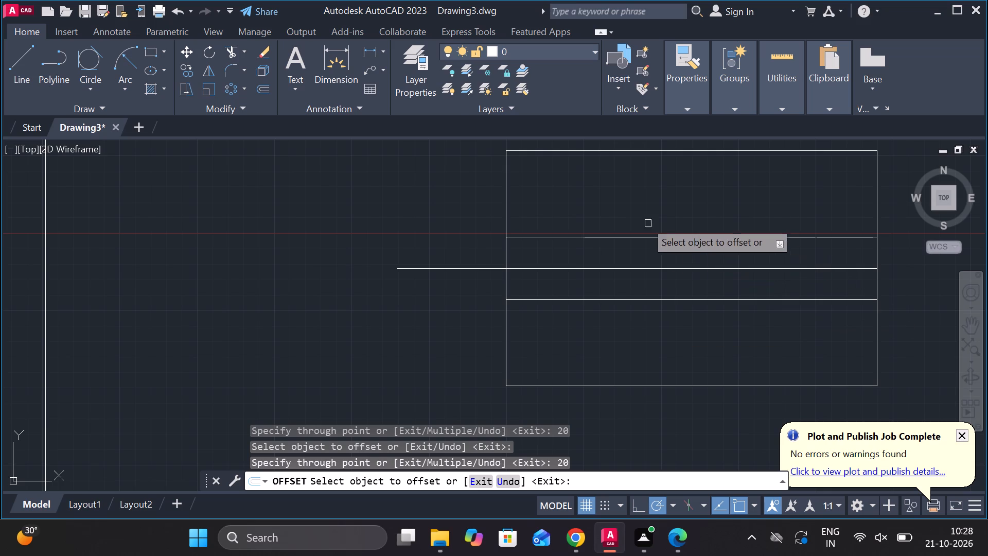
key("Escape")
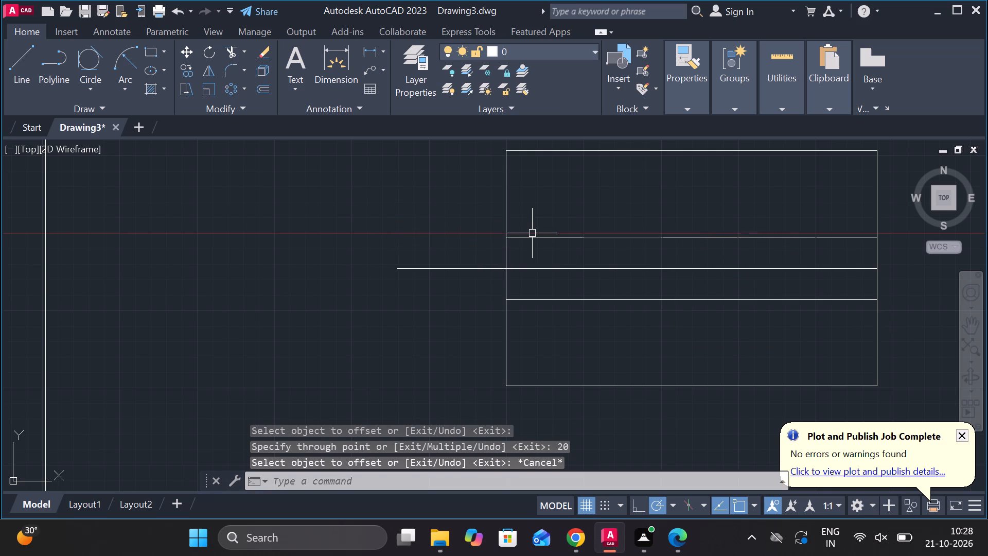
Lengthen the upper offset line 70 units to the left, in line with the end of the projecting centre line.
left_click(535, 235)
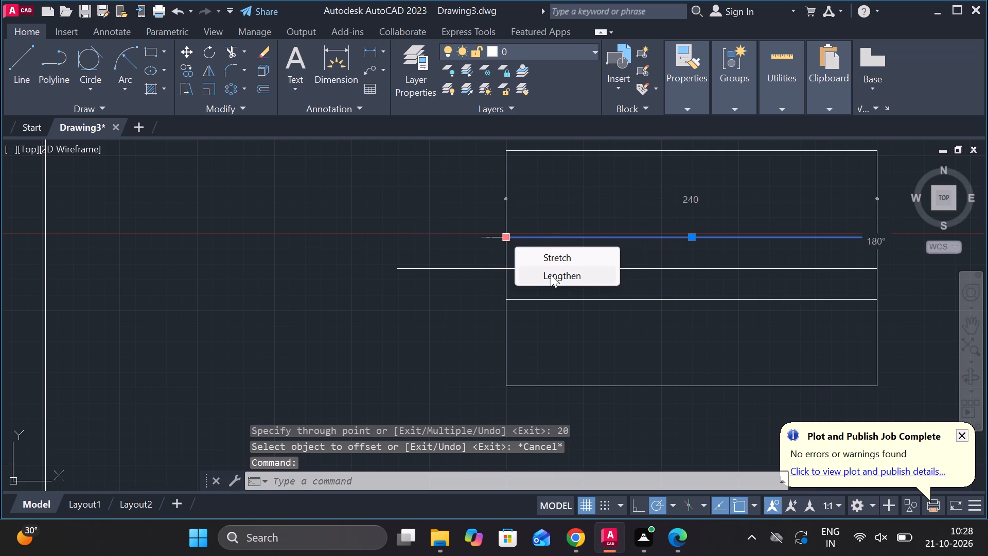
left_click(551, 274)
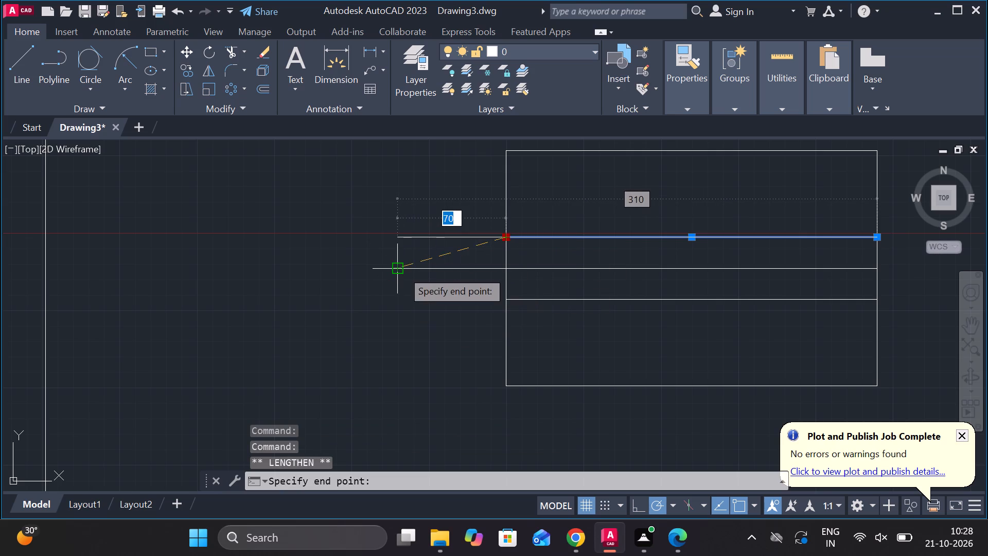
left_click(396, 230)
key("Escape")
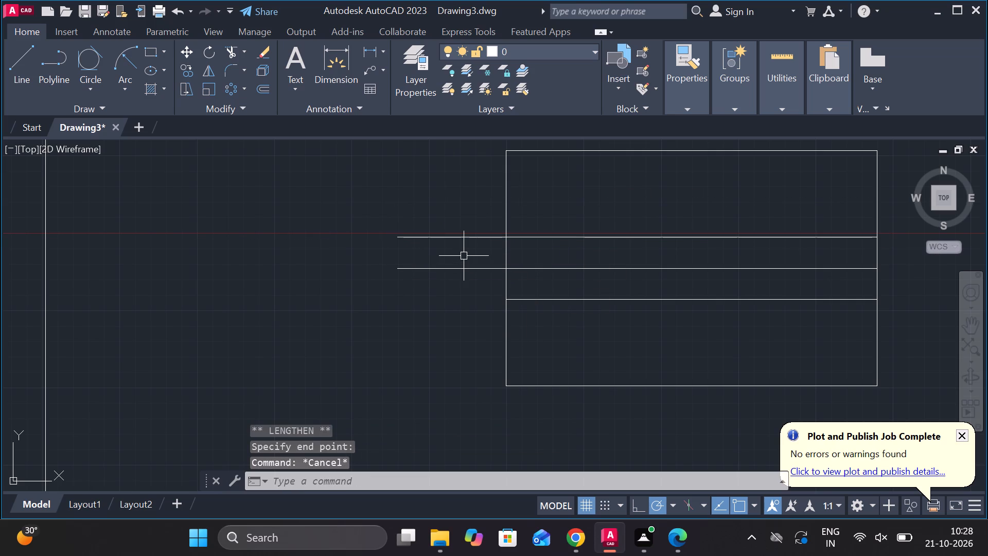
Close the projecting arm with a 40-unit vertical end line and a lower horizontal line back to the rectangle's left edge.
key("l")
key("Return")
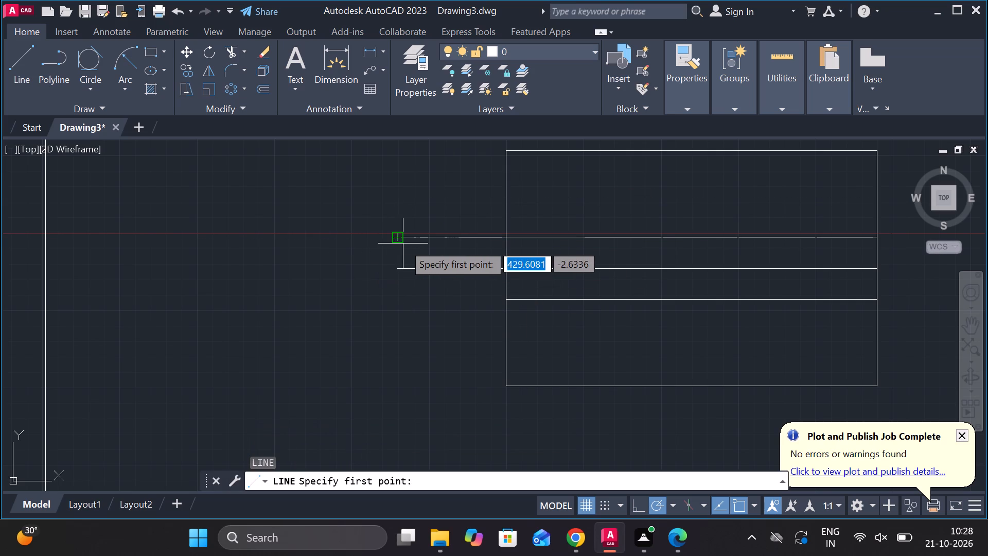
left_click(403, 244)
type("40")
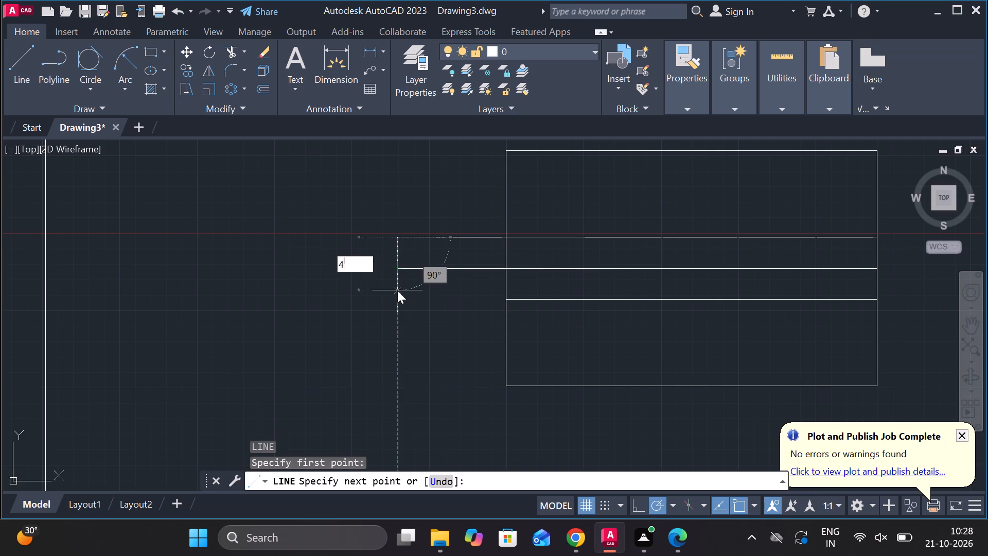
key("Return")
left_click(508, 299)
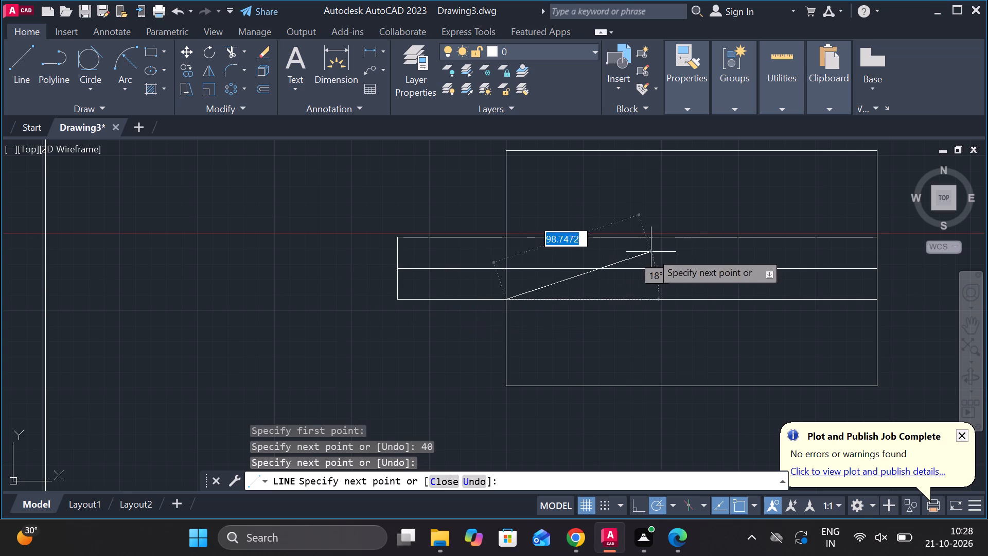
key("Escape")
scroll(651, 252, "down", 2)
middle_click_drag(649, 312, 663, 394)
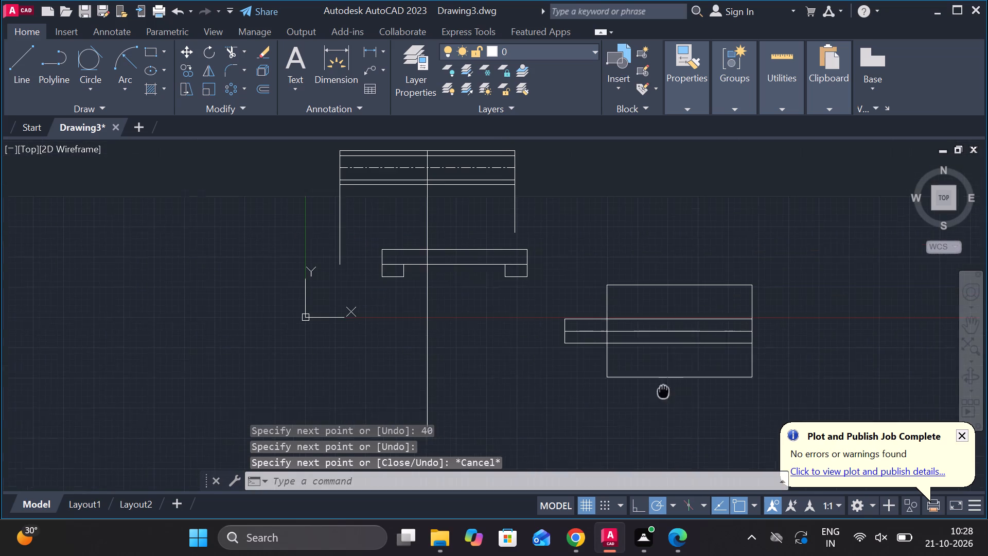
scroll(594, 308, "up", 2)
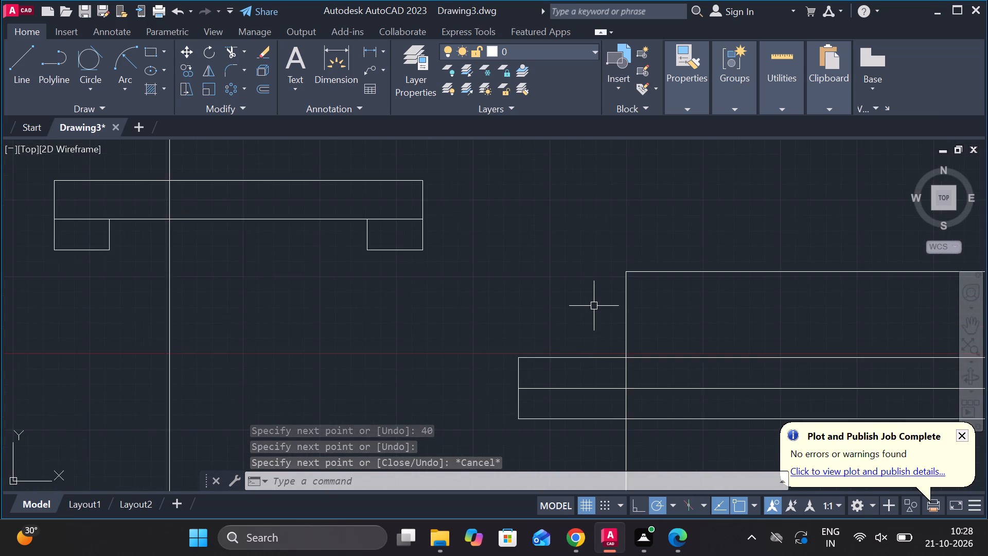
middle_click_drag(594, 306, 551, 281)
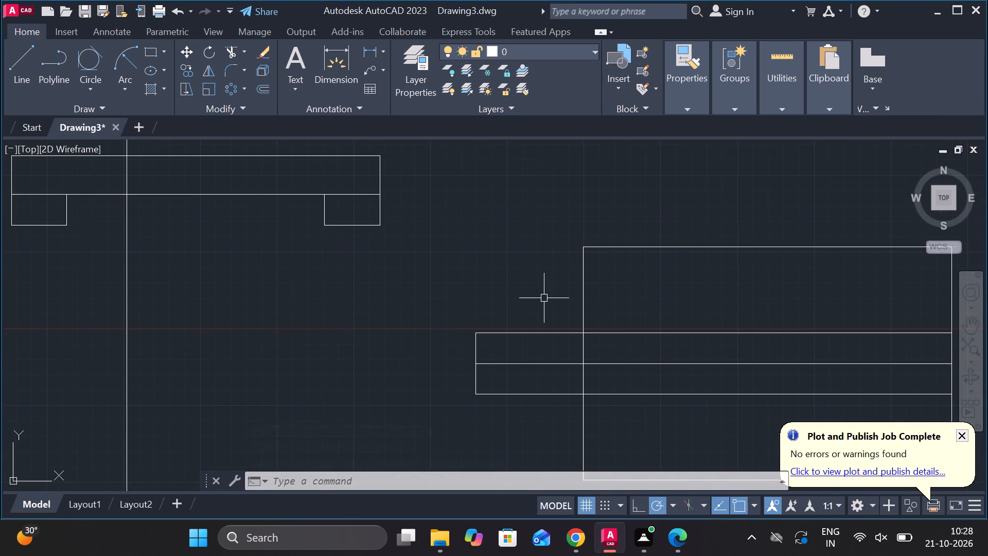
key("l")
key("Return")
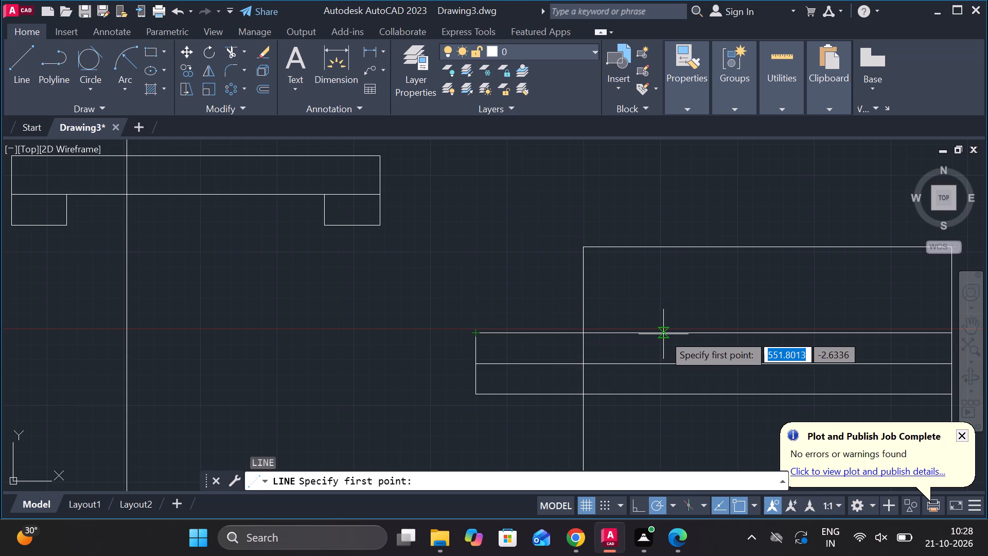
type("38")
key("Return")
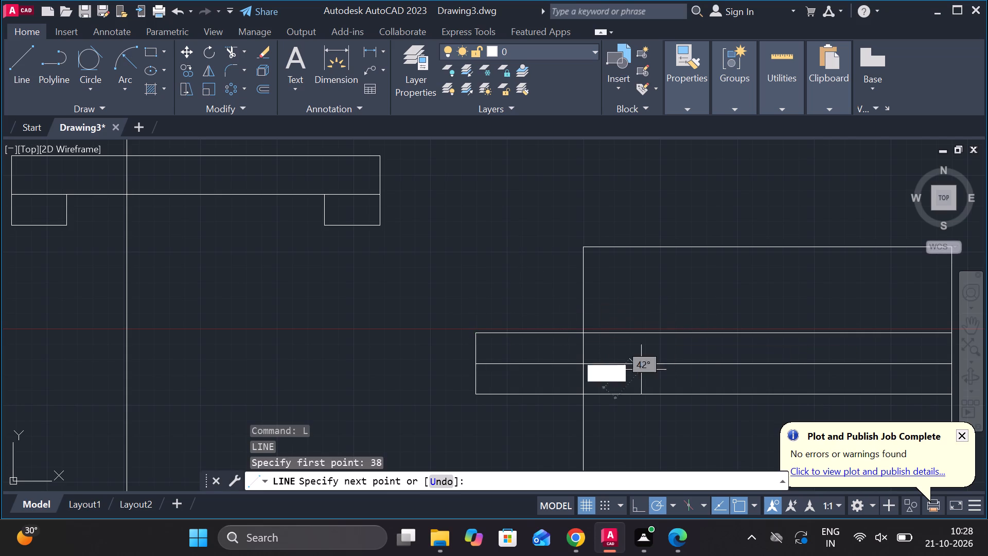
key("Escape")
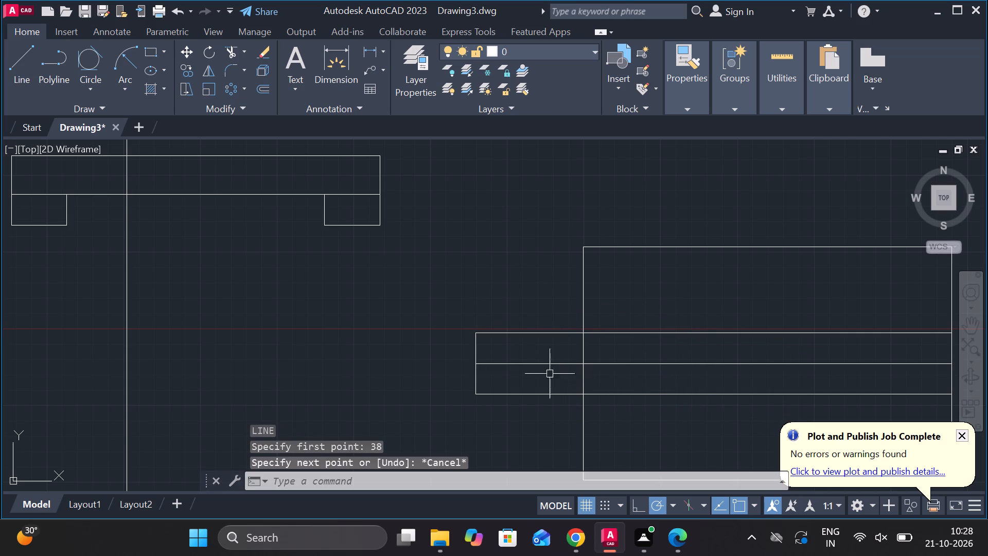
Start a circle centred on the upper-left corner of the projecting arm.
key("c")
key("space")
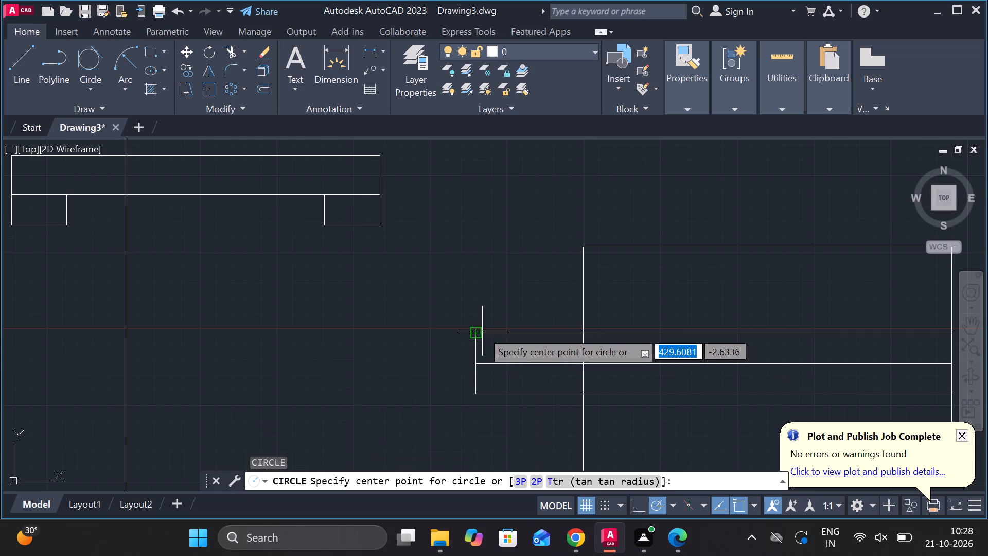
left_click(480, 335)
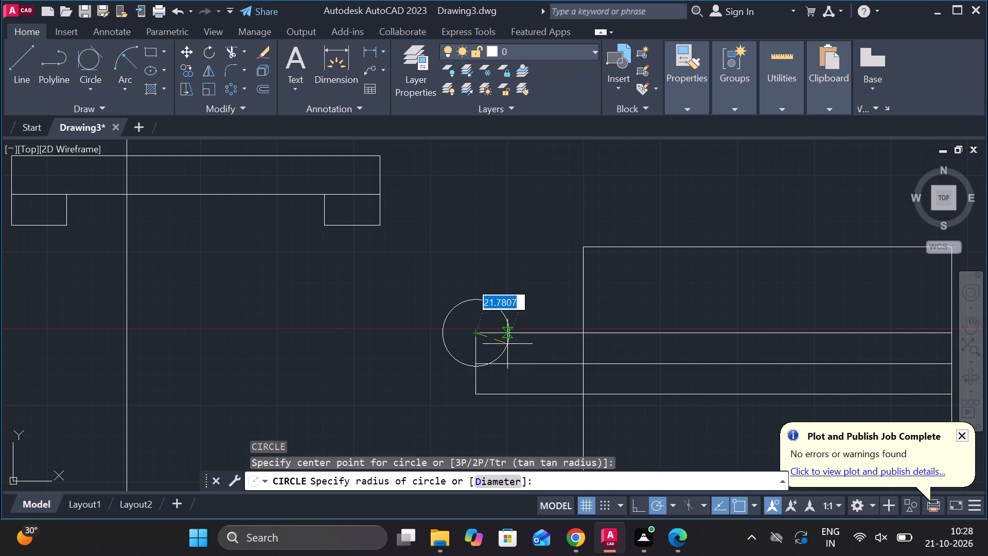
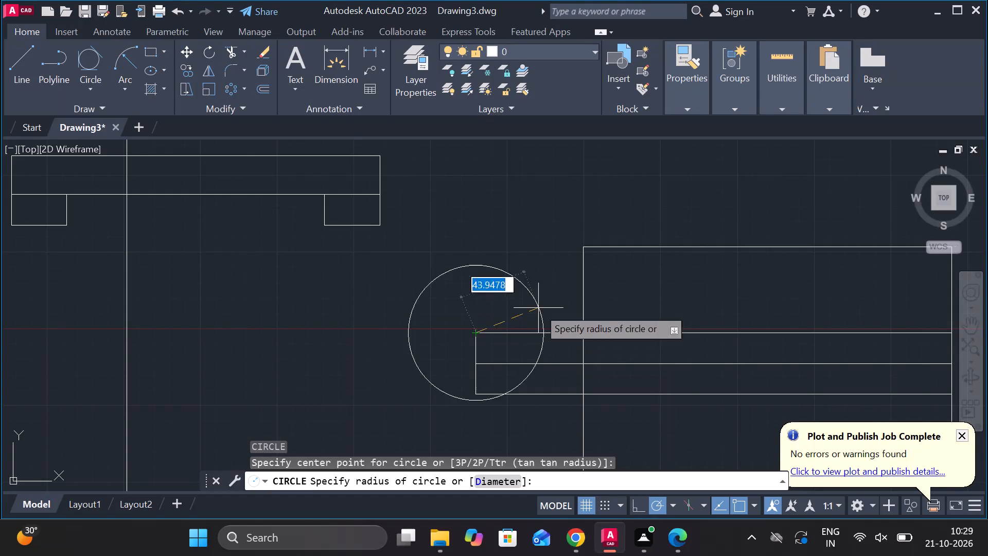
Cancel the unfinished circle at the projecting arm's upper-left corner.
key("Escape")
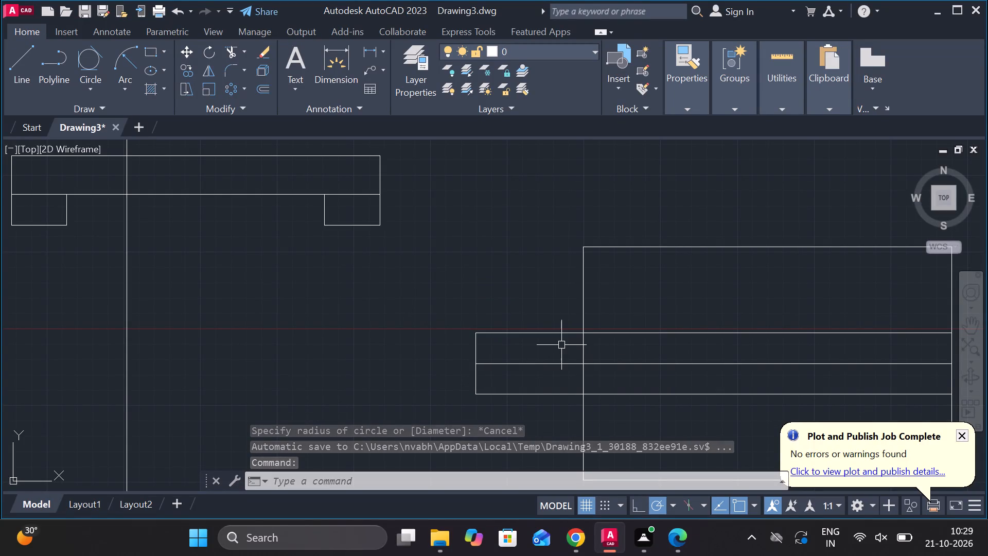
Draw a vertical line up from the midpoint of the projecting arm's left end, past the rectangle's top edge level.
scroll(561, 345, "down", 2)
scroll(579, 325, "up", 1)
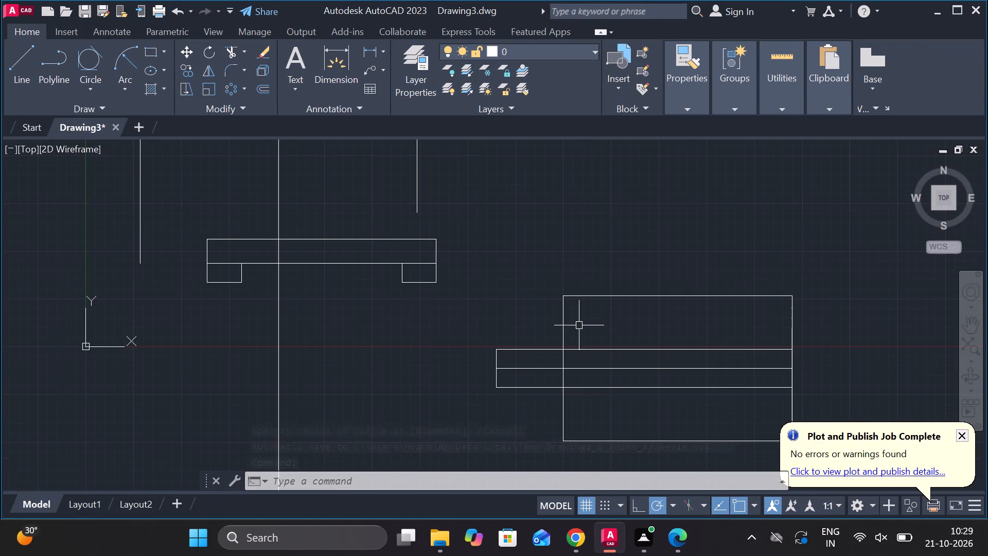
key("l")
key("Return")
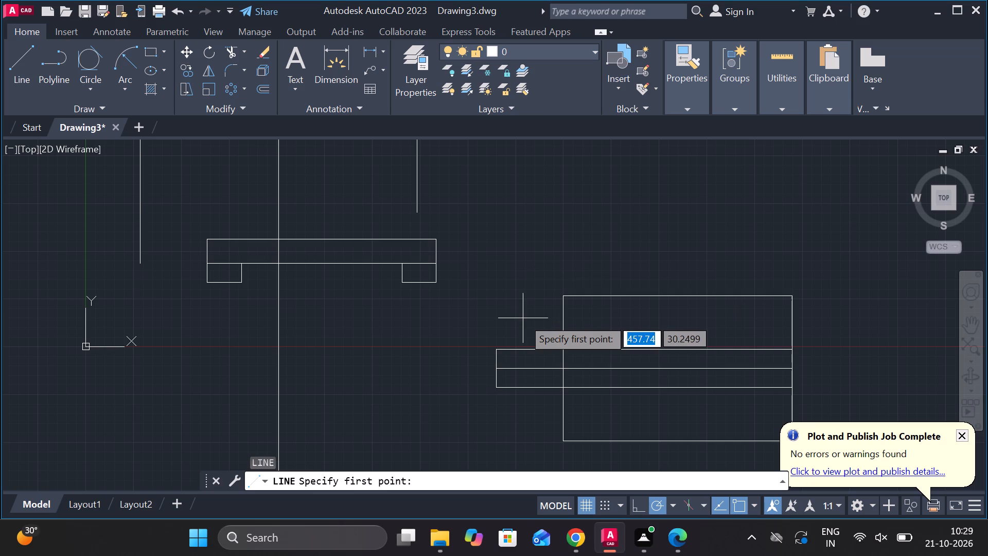
left_click(499, 367)
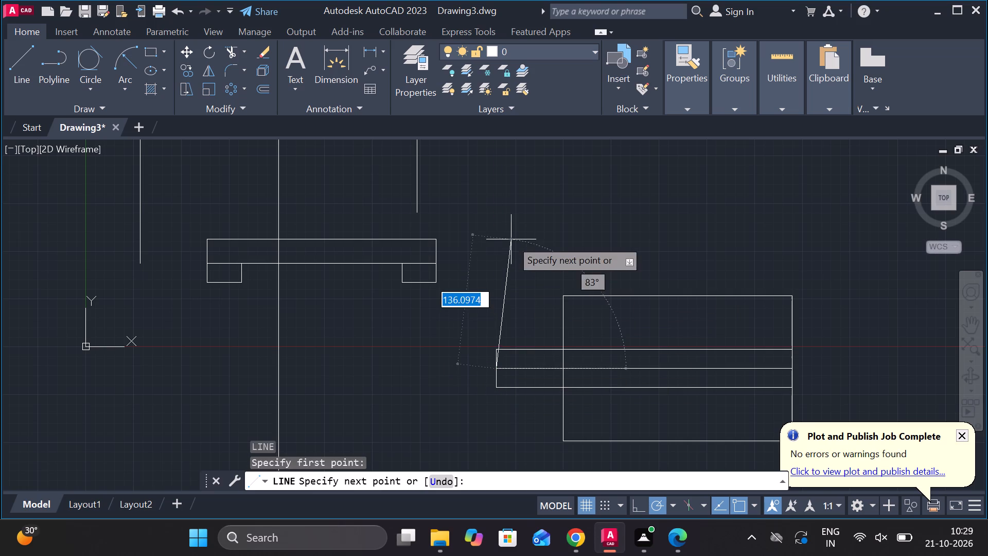
left_click(497, 236)
key("Escape")
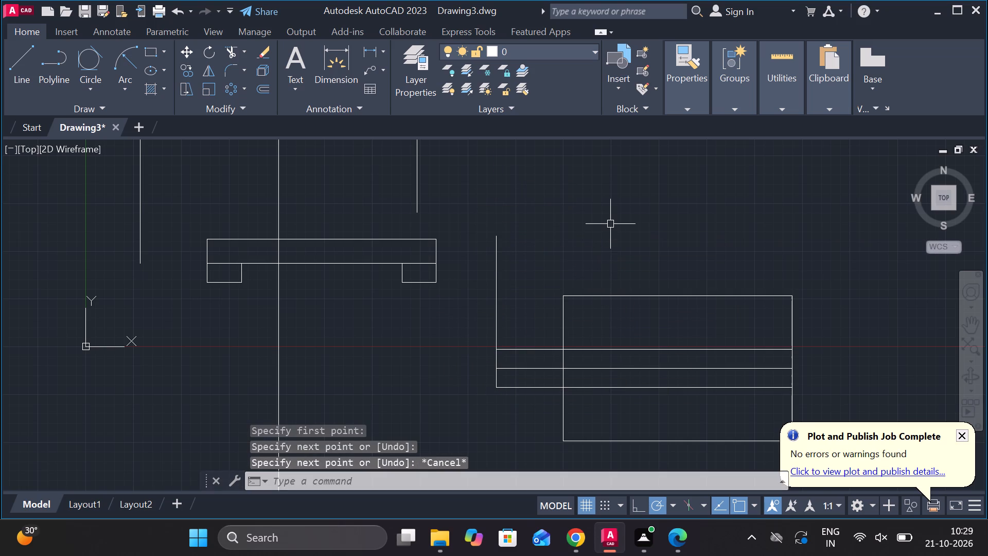
Offset the new vertical line 290 units to the right, into the rectangle.
left_click(497, 251)
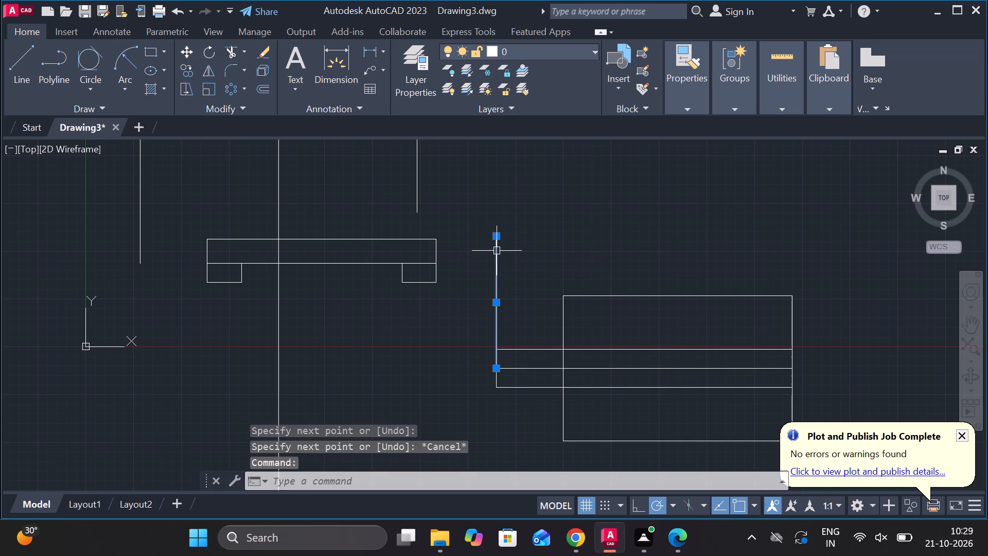
key("o")
key("Return")
key("Return")
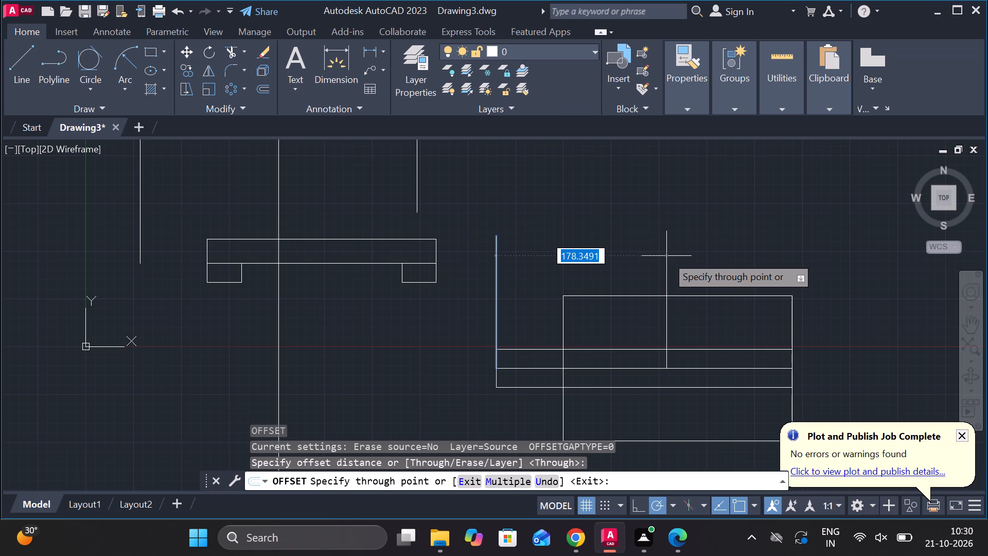
type("290")
key("Return")
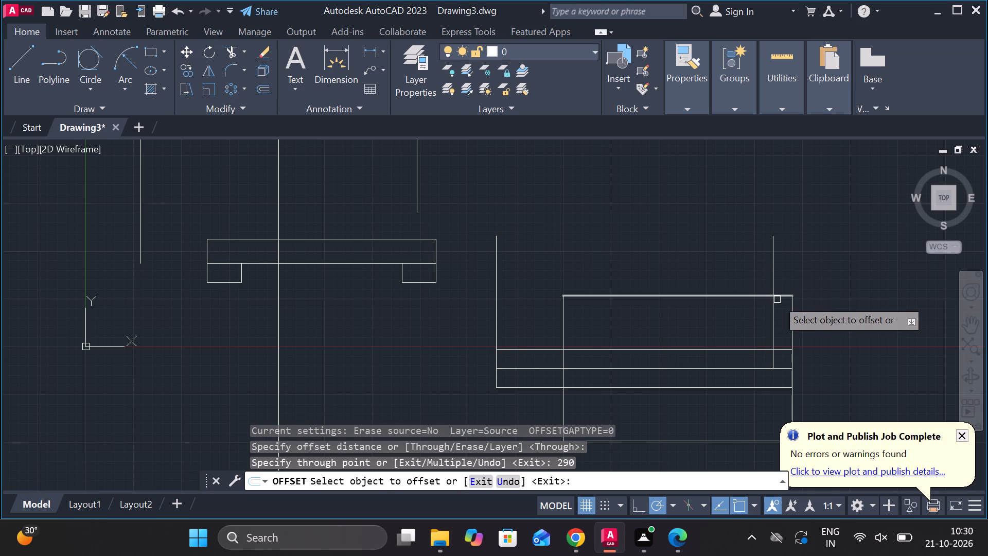
middle_click_drag(802, 319, 757, 299)
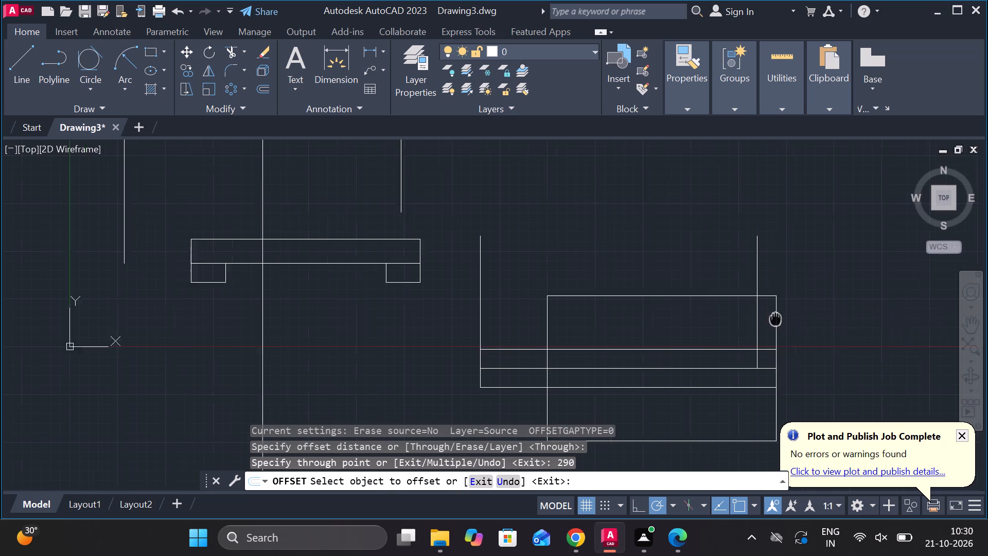
middle_click_drag(757, 299, 748, 276)
scroll(766, 294, "up", 1)
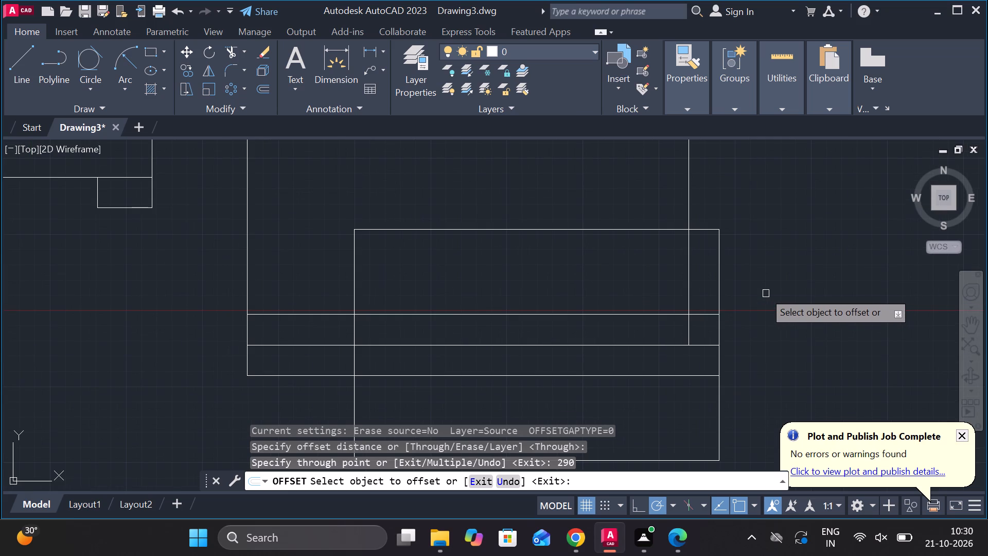
middle_click_drag(744, 285, 730, 254)
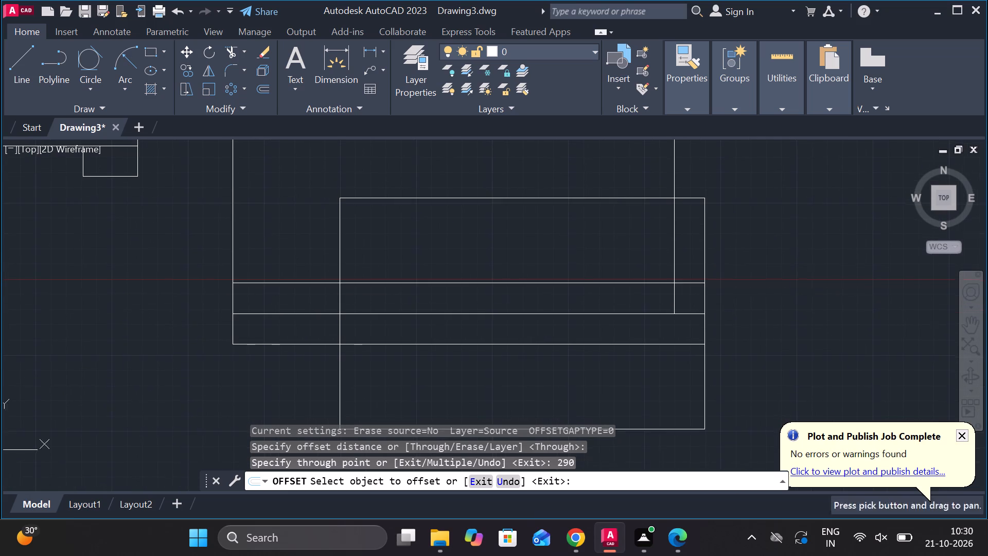
key("Escape")
Lengthen the offset vertical line downward until it passes below the rectangle's bottom edge.
left_click(675, 266)
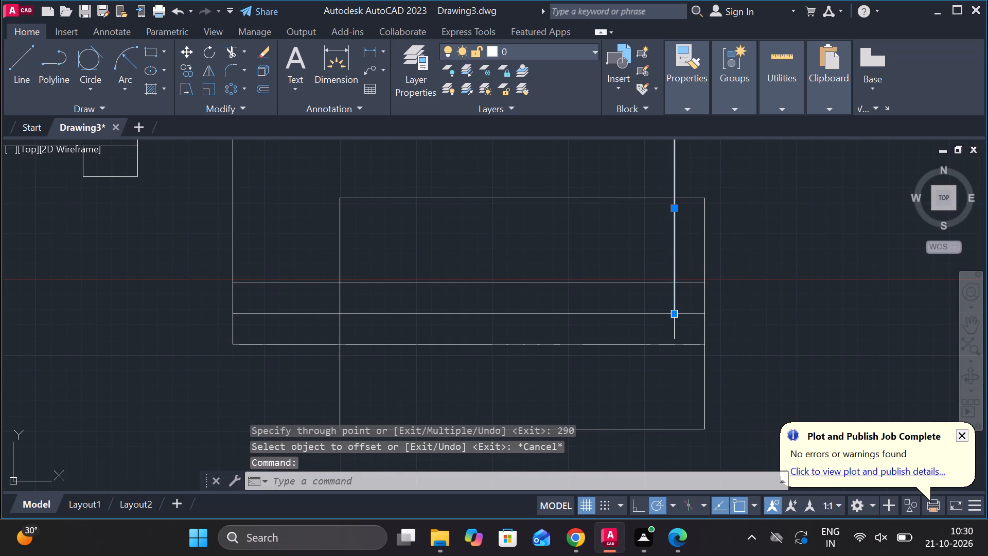
left_click(702, 356)
middle_click_drag(668, 429, 660, 357)
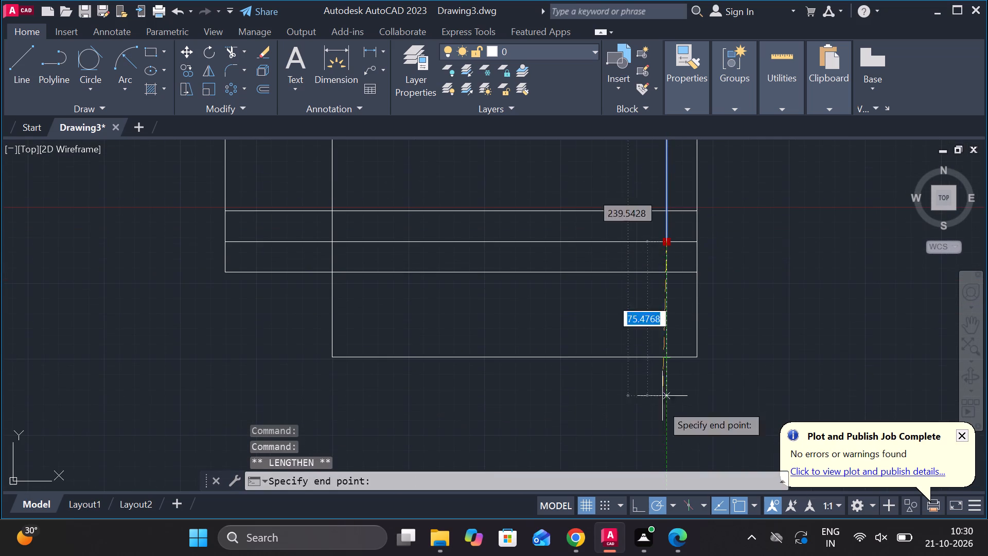
left_click(663, 420)
key("Escape")
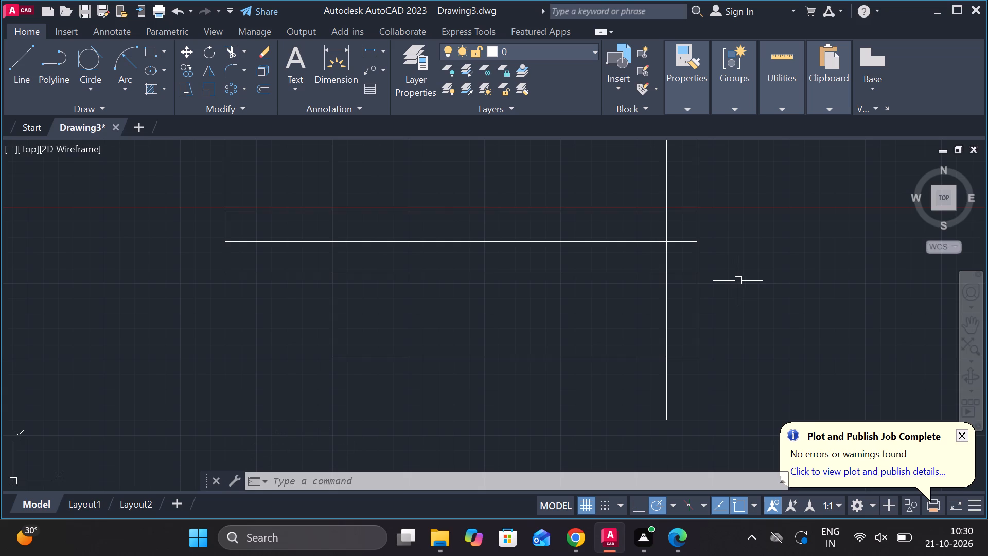
Trim the offset vertical line's overhangs below and above the rectangle.
scroll(738, 281, "down", 1)
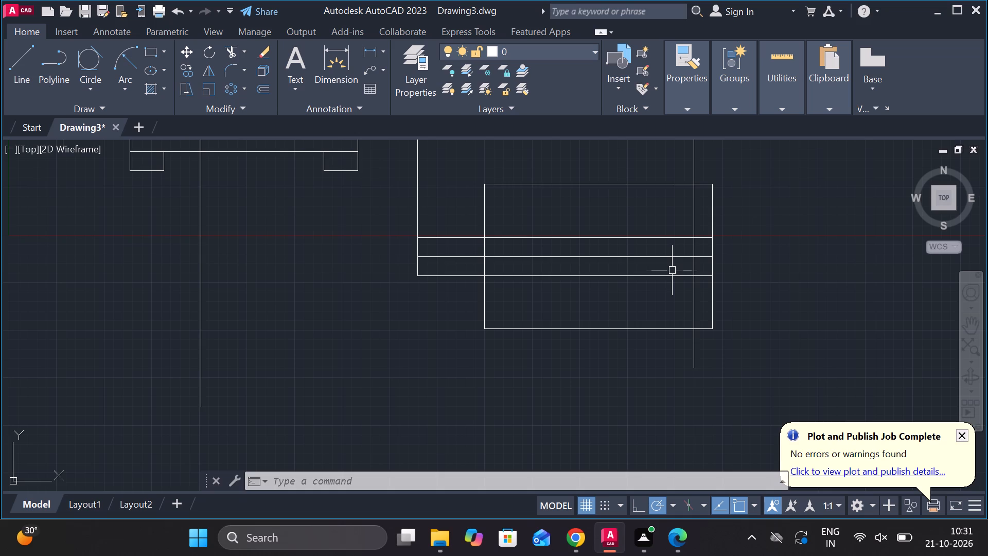
scroll(692, 263, "down", 2)
middle_click_drag(707, 248, 680, 248)
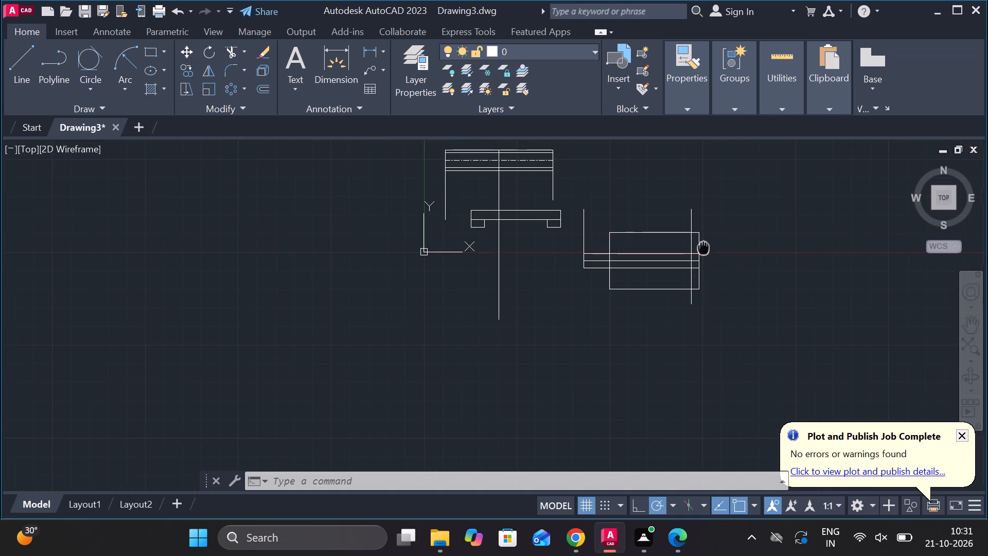
middle_click_drag(680, 248, 611, 252)
scroll(632, 243, "up", 1)
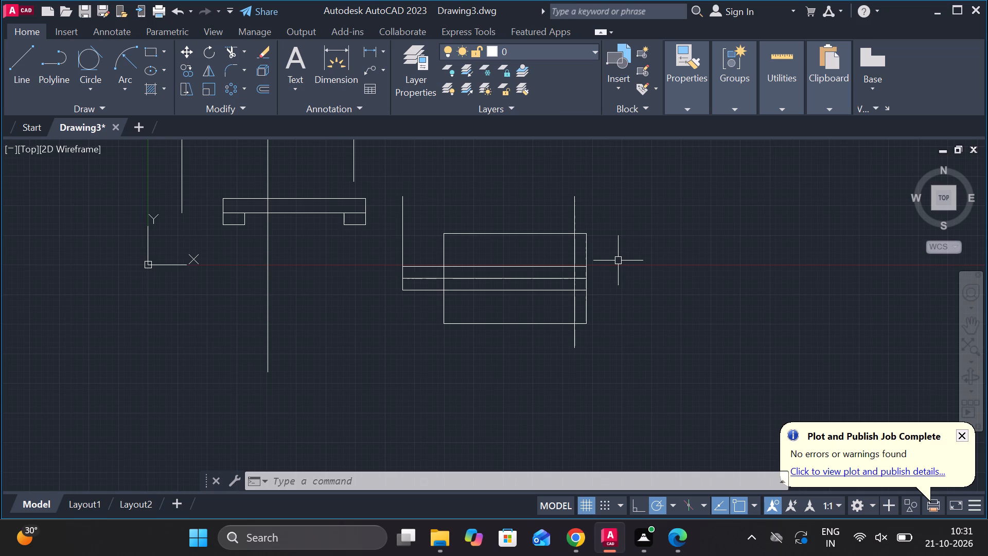
scroll(619, 260, "up", 1)
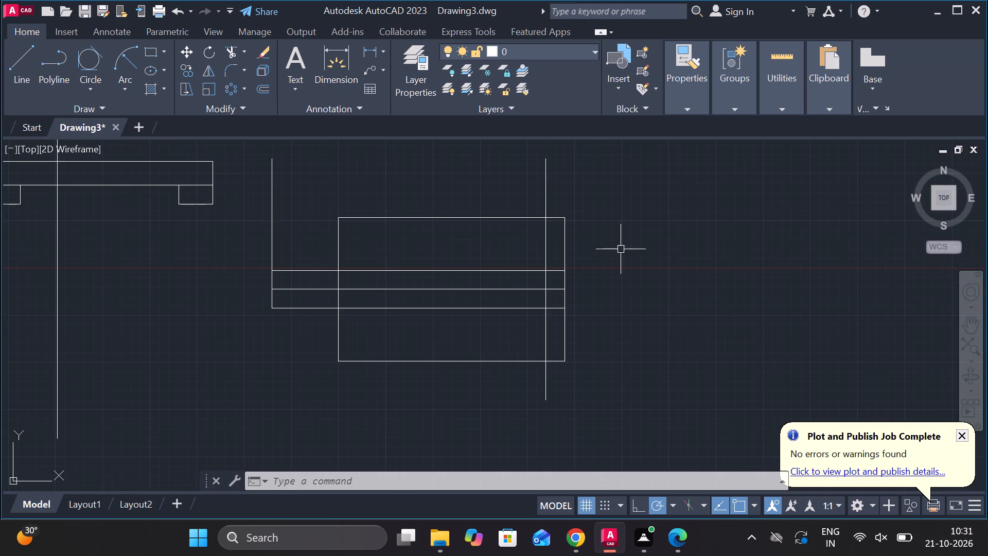
type("tr")
key("space")
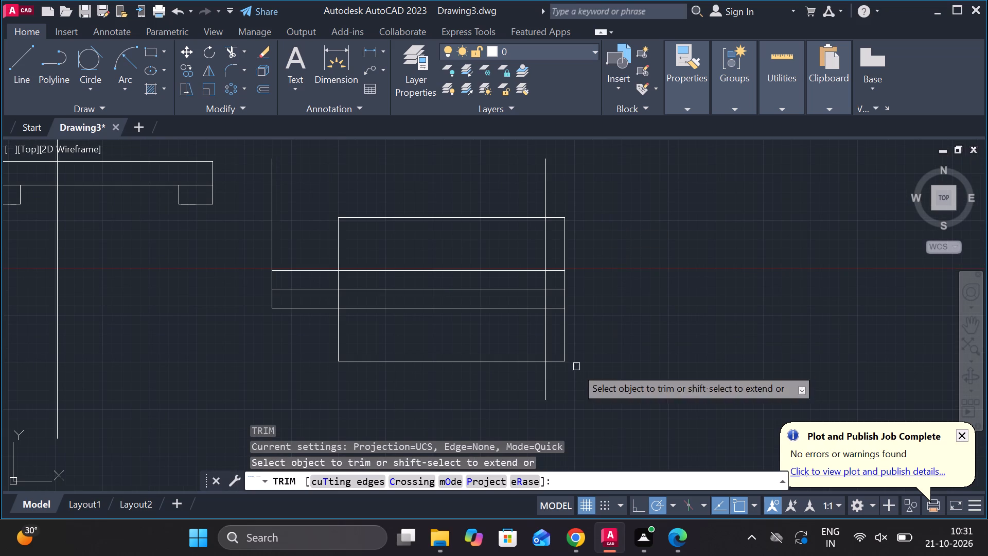
left_click(546, 393)
left_click(544, 190)
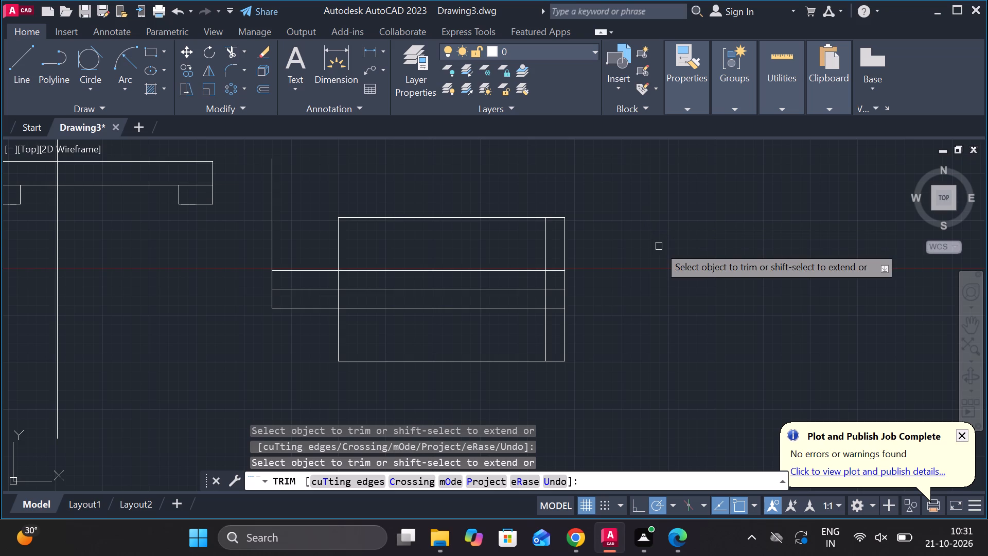
Trim away the horizontal midline left of the offset vertical line and the construction line above the arm's left end.
left_click(512, 287)
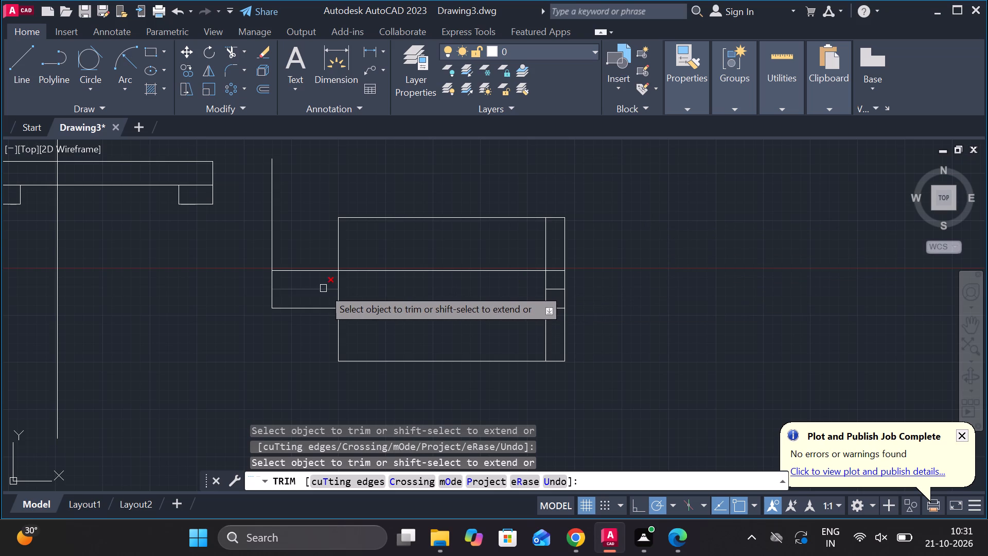
left_click(323, 288)
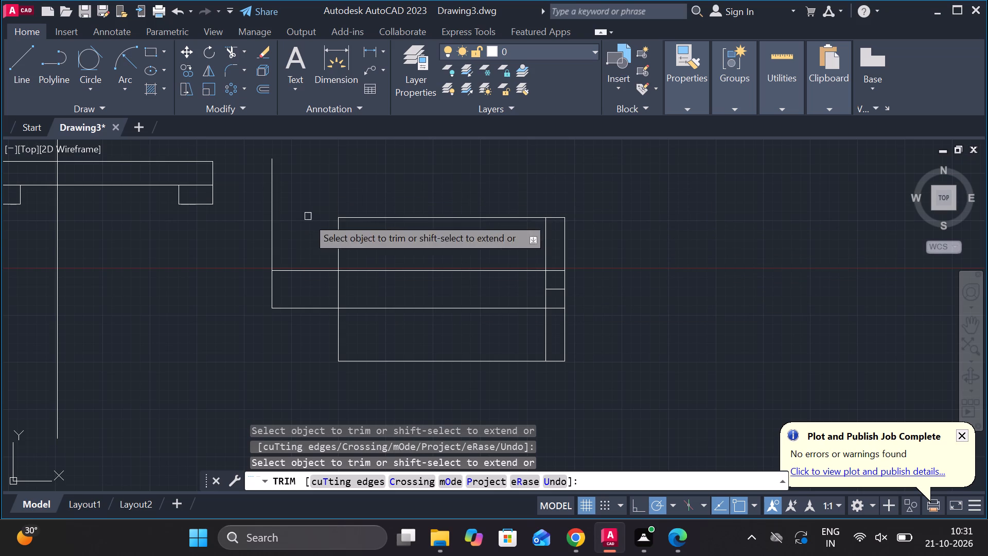
left_click(271, 215)
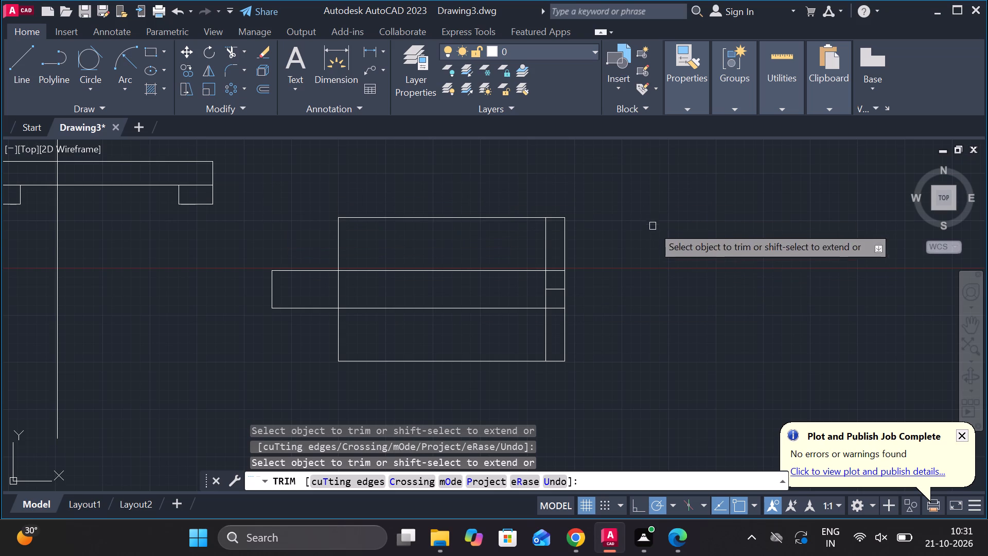
key("Escape")
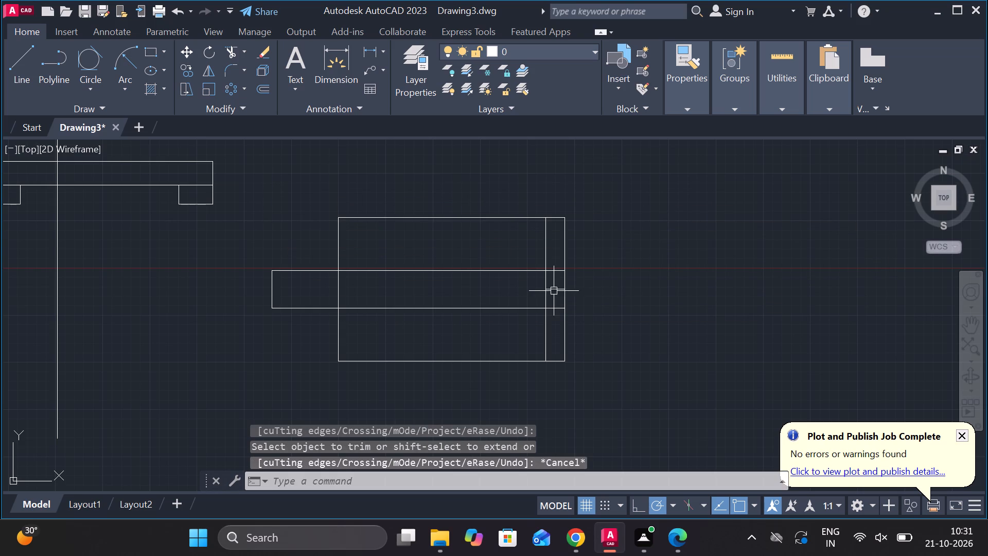
Draw a horizontal line 36 units above the midline, from the rectangle's right edge to the inner vertical line.
scroll(550, 281, "up", 1)
left_click(538, 245)
left_click(548, 237)
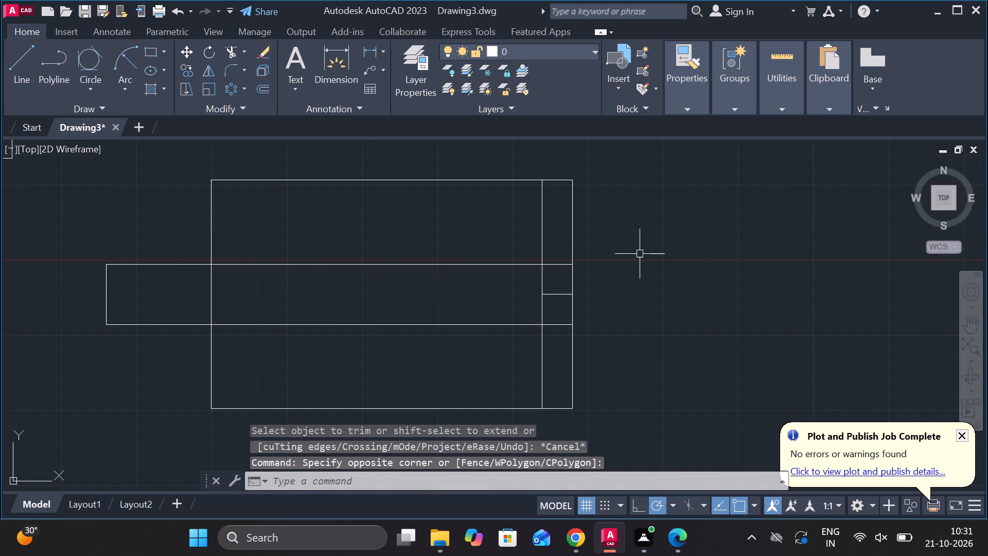
key("l")
key("Return")
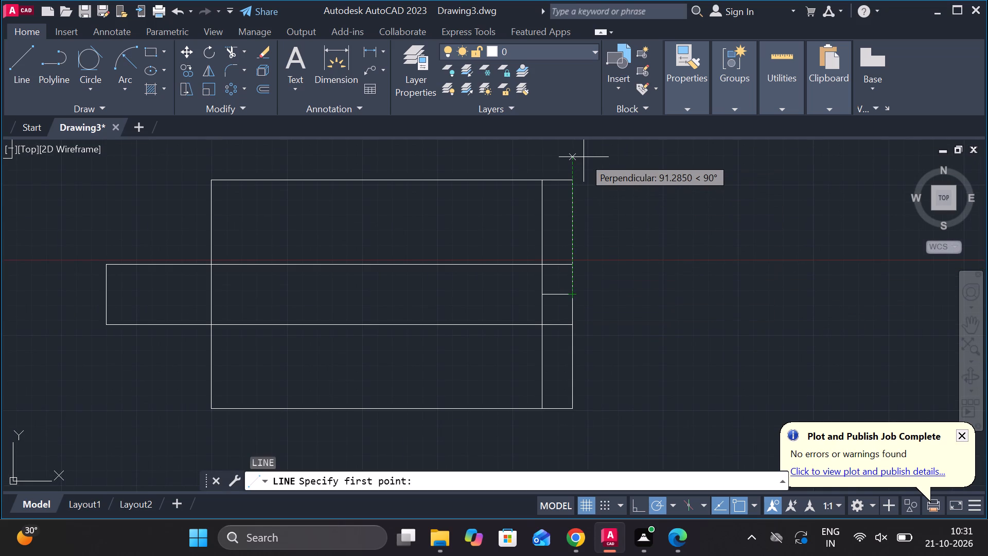
type("36")
key("Return")
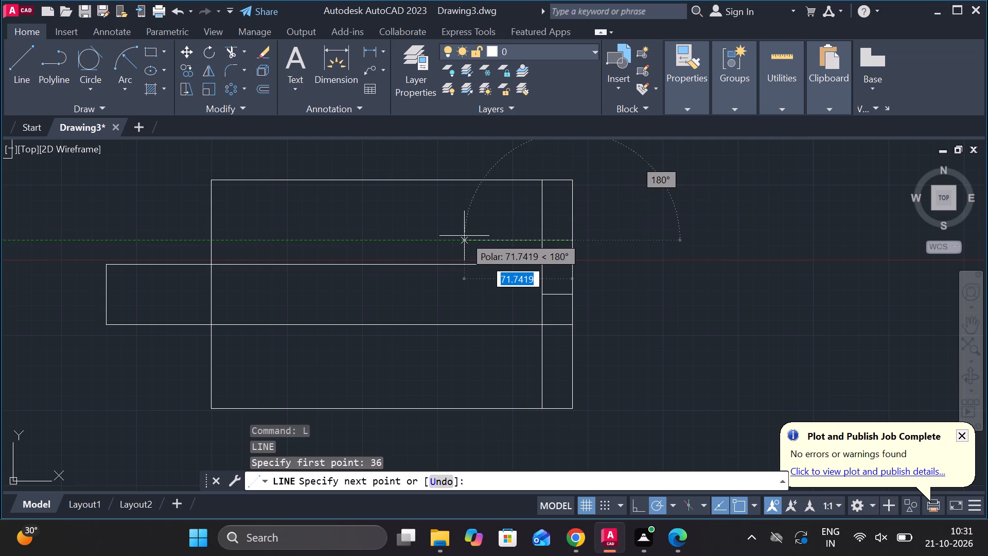
scroll(474, 236, "up", 2)
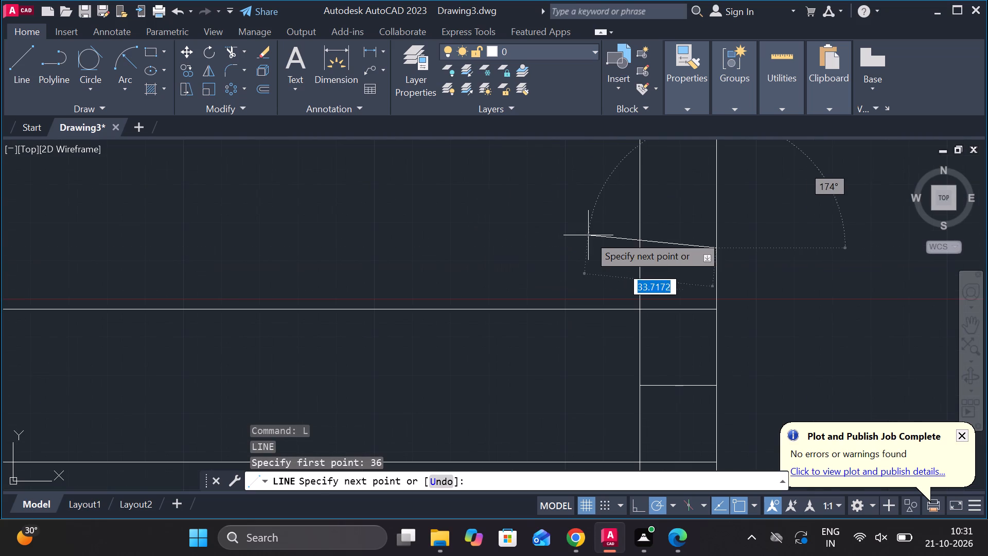
left_click(638, 245)
key("Escape")
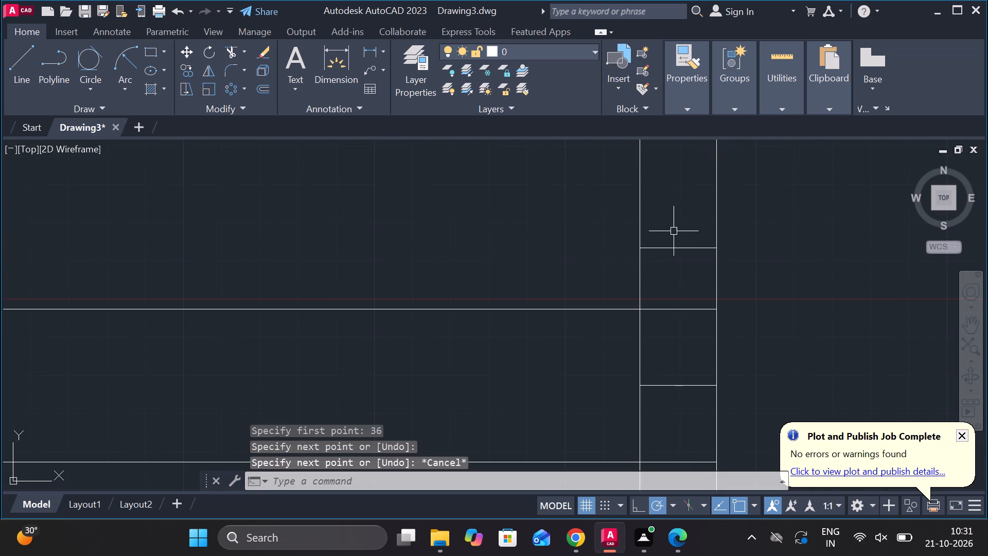
Trim the inner vertical line above the new short horizontal line.
middle_click_drag(682, 235, 645, 172)
scroll(681, 216, "down", 2)
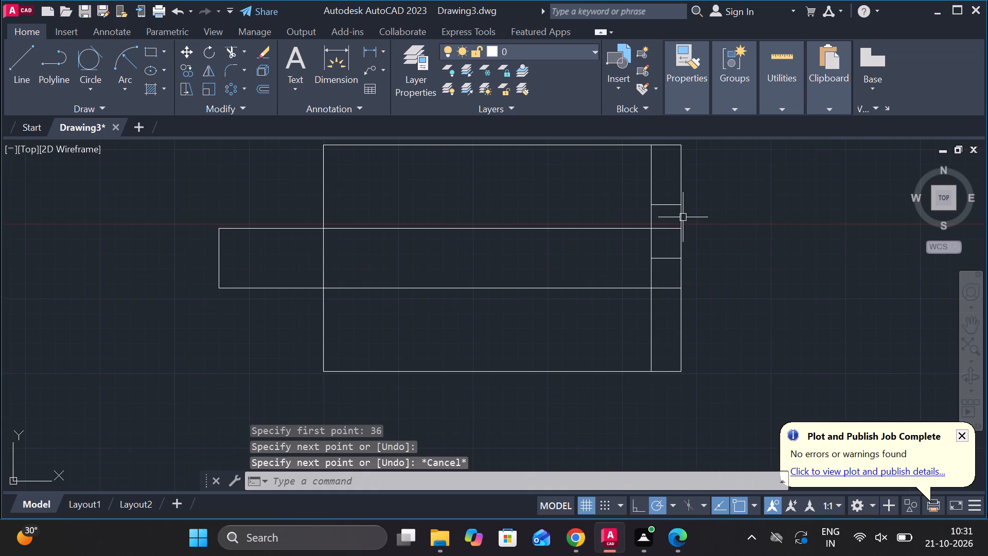
type("tr")
key("space")
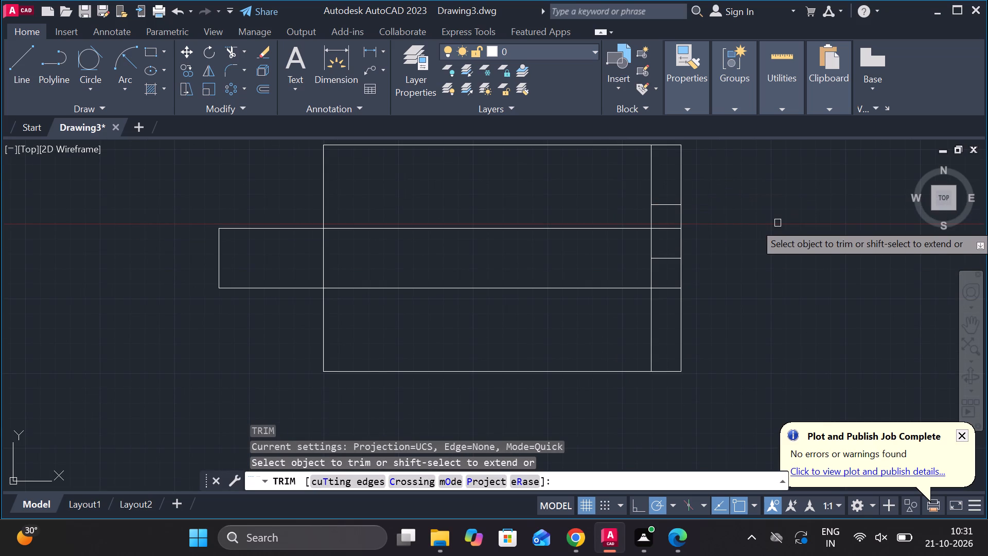
left_click(652, 188)
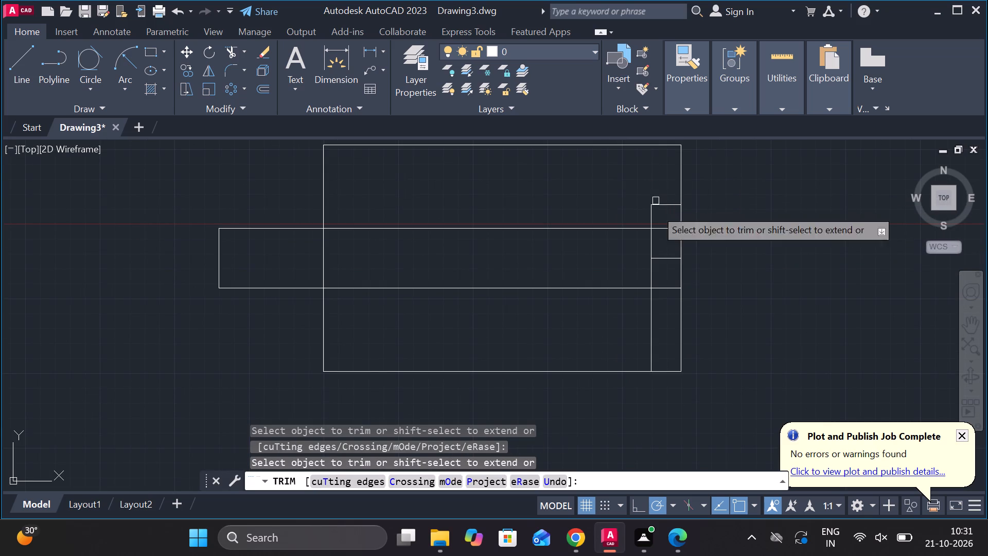
key("Escape")
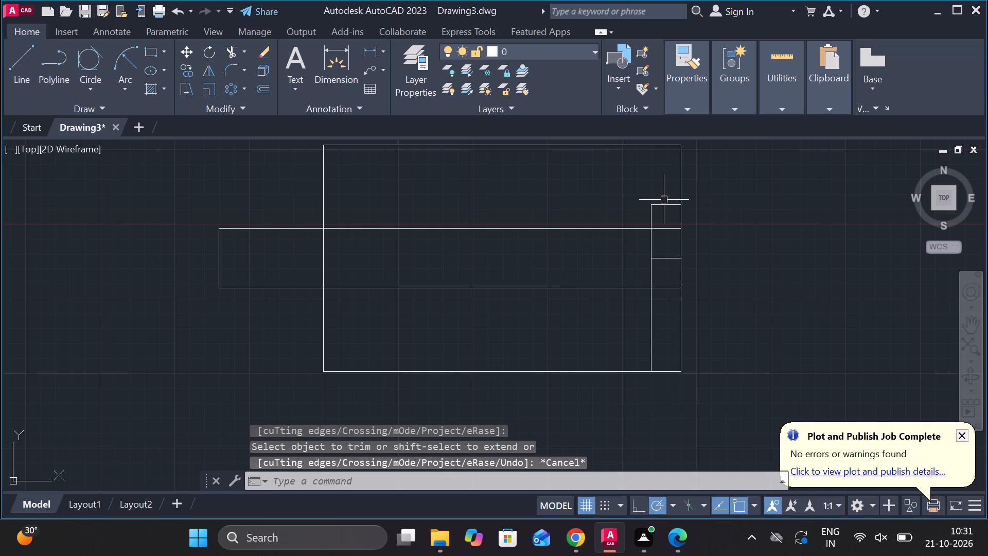
Mirror the short horizontal line above the arm about the short midline, keeping the original.
left_click(664, 206)
type("mi")
key("Return")
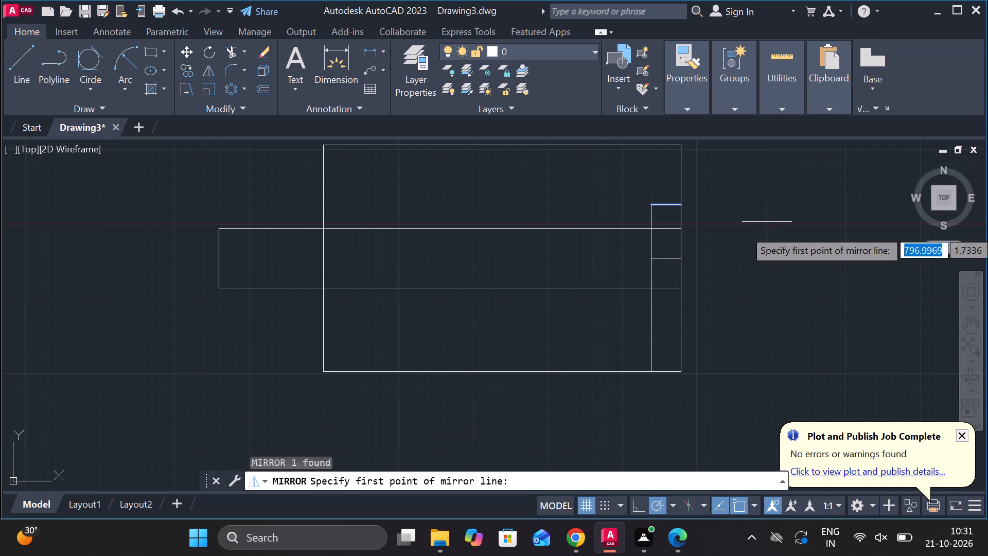
left_click(657, 260)
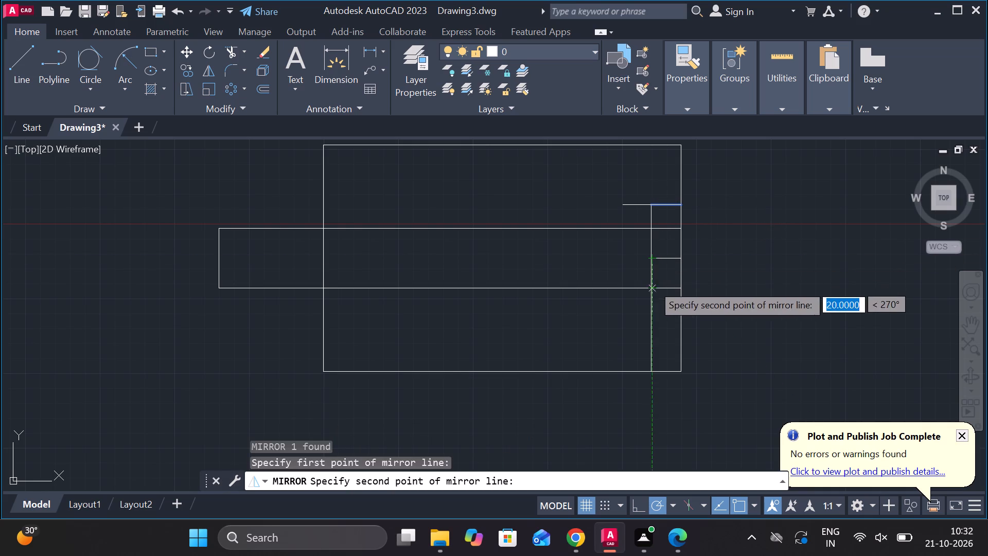
left_click(822, 252)
left_click(853, 307)
Trim the inner vertical line below the mirrored short horizontal line.
type("tr")
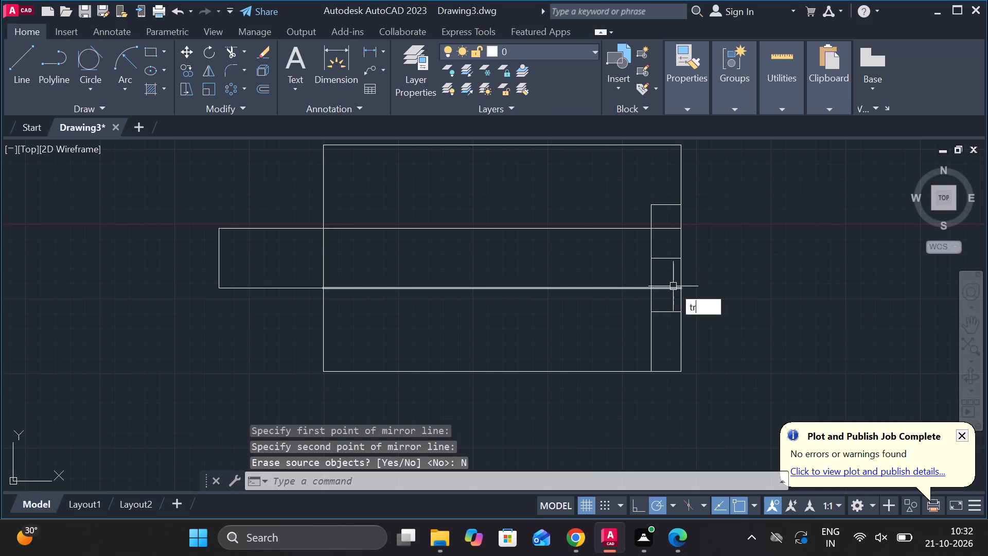
key("space")
left_click(656, 333)
left_click(639, 340)
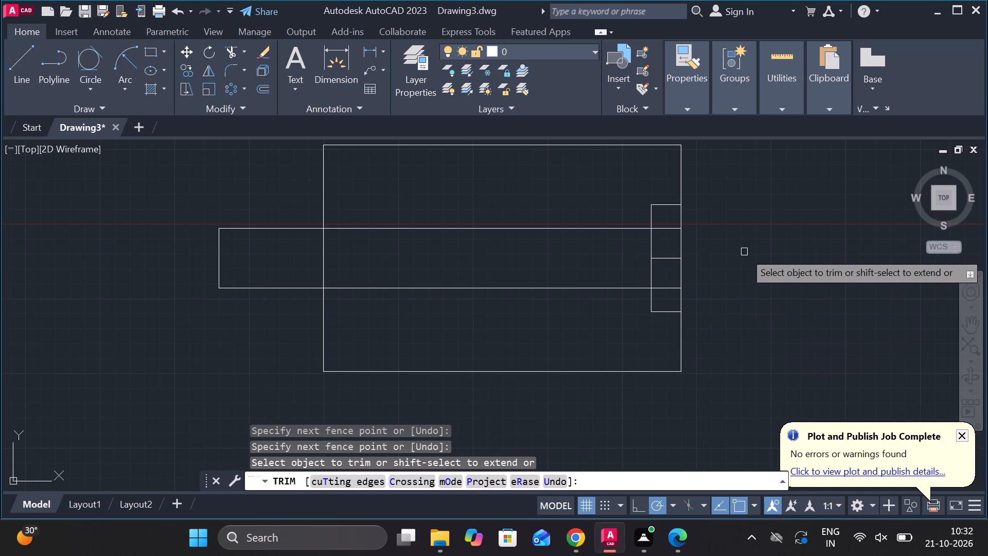
key("Escape")
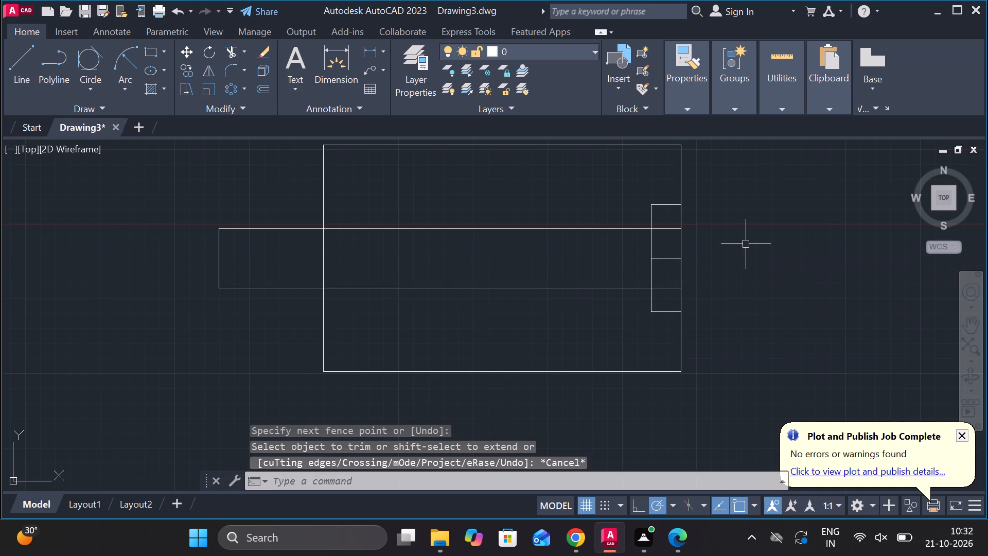
Draw connected lines from the end block's upper-left corner: 28 units left, 72 units down, and back to its lower-left corner.
key("l")
key("Return")
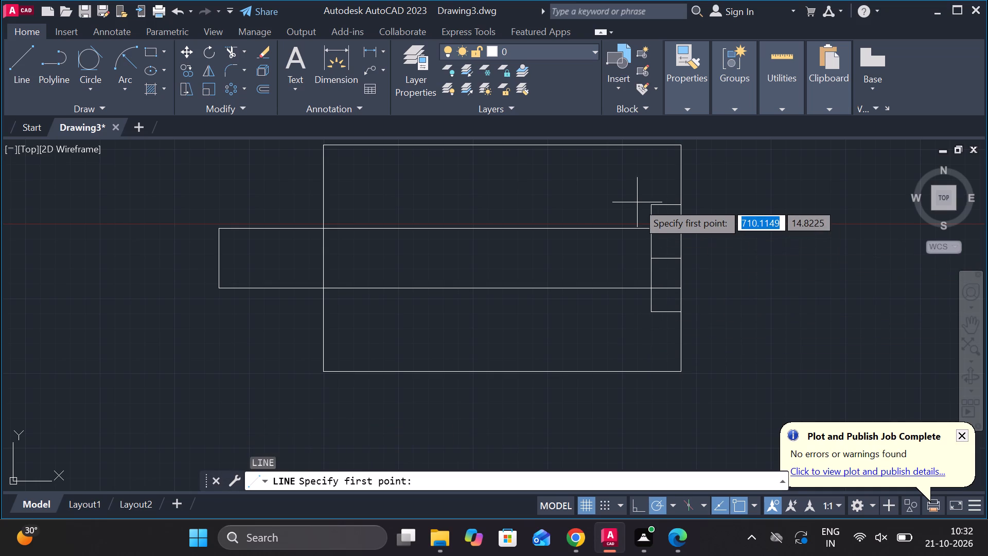
left_click(654, 204)
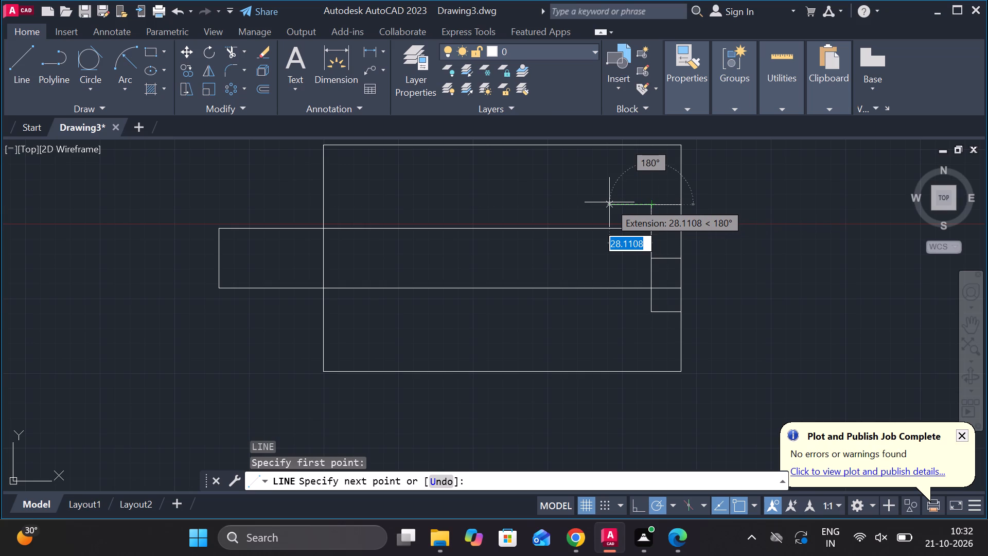
key("2")
key("8")
key("Return")
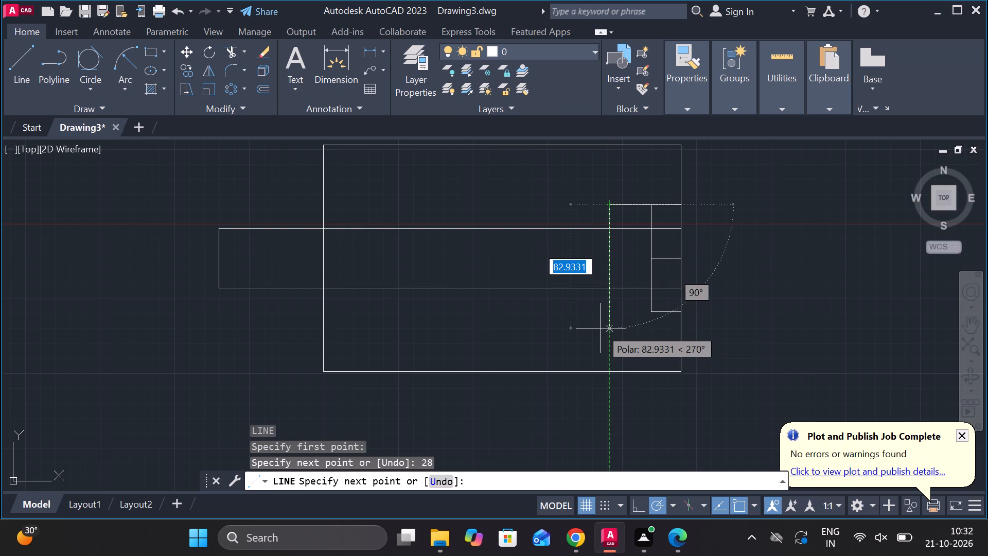
type("72")
key("space")
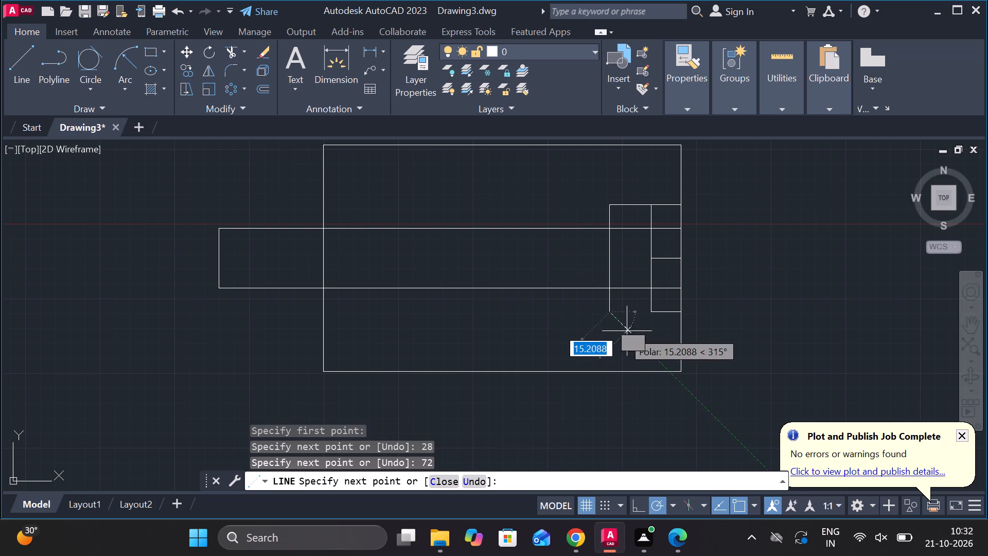
scroll(665, 308, "up", 2)
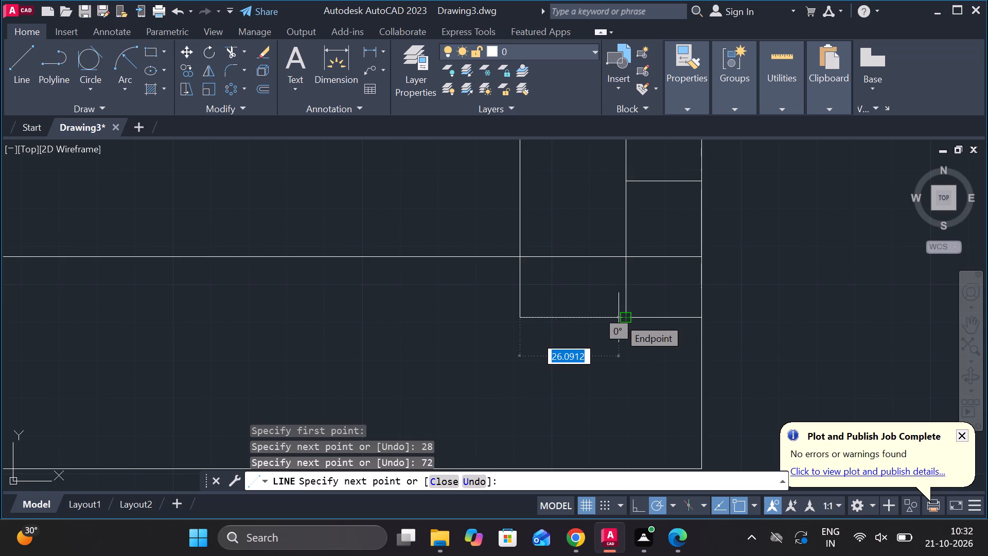
left_click(625, 318)
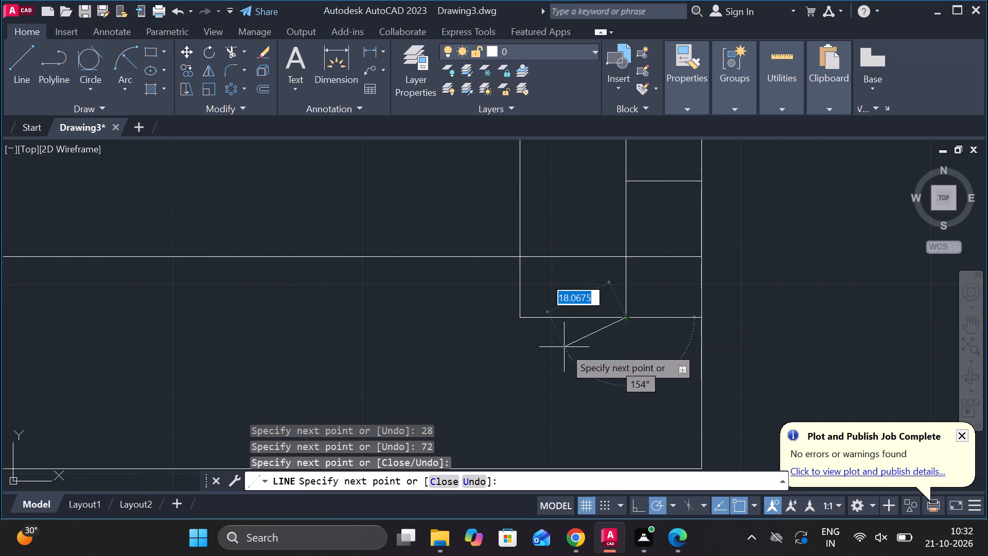
key("Escape")
Draw a vertical centre line through the 28 x 72 rectangle, joining the midpoints of its upper and lower edges.
scroll(564, 347, "down", 1)
key("l")
key("Return")
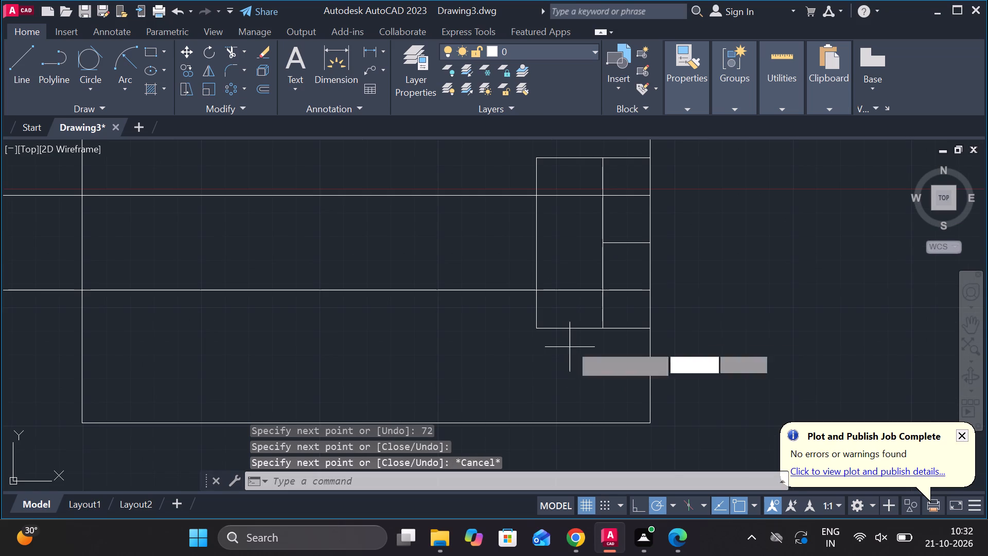
left_click(569, 156)
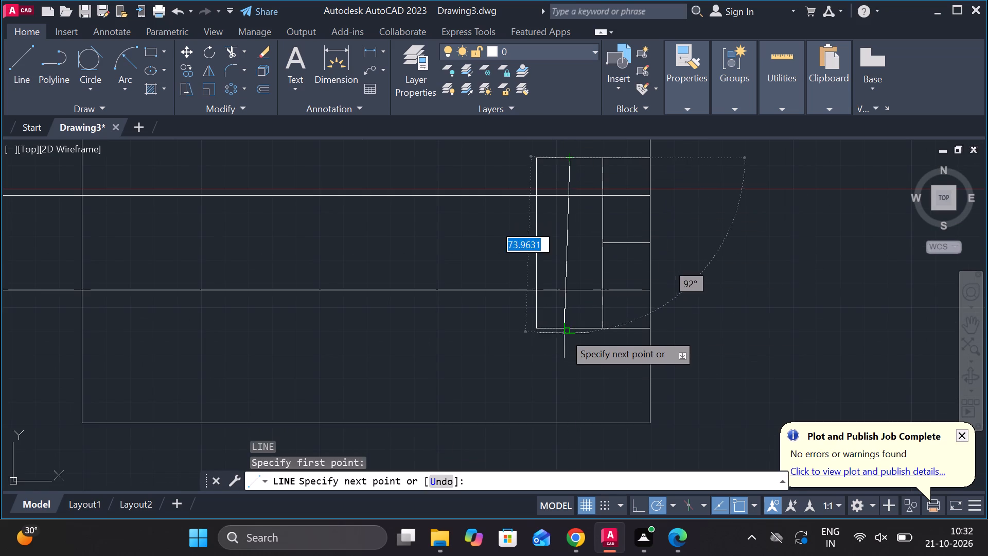
left_click(575, 332)
key("Escape")
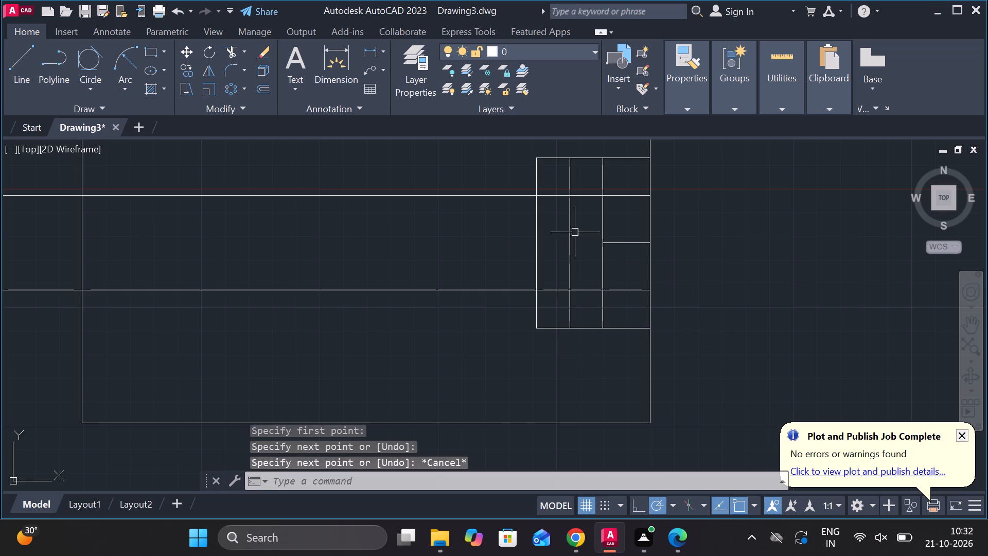
Offset the rectangle's vertical centre line by 9 units to each side.
left_click(570, 235)
key("o")
key("Return")
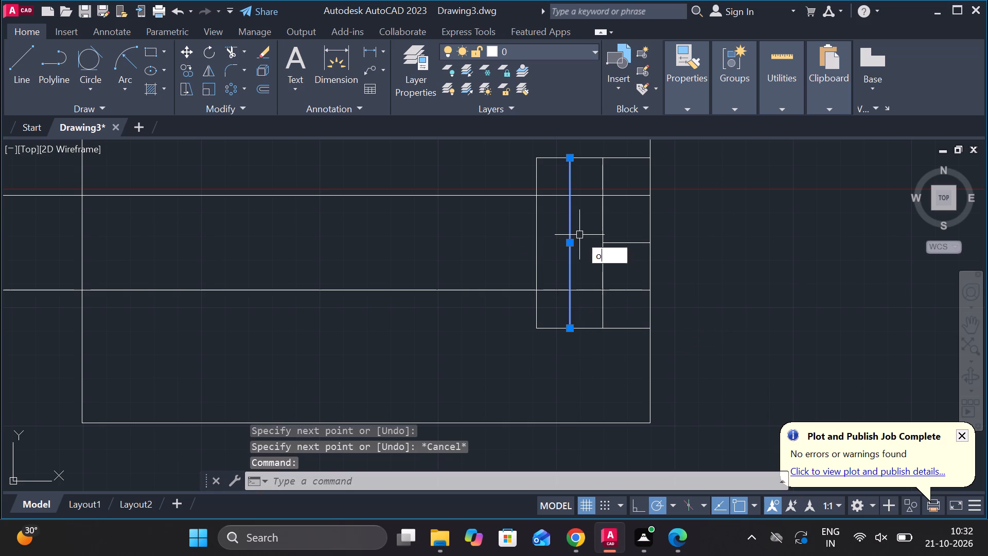
key("Return")
key("9")
key("Return")
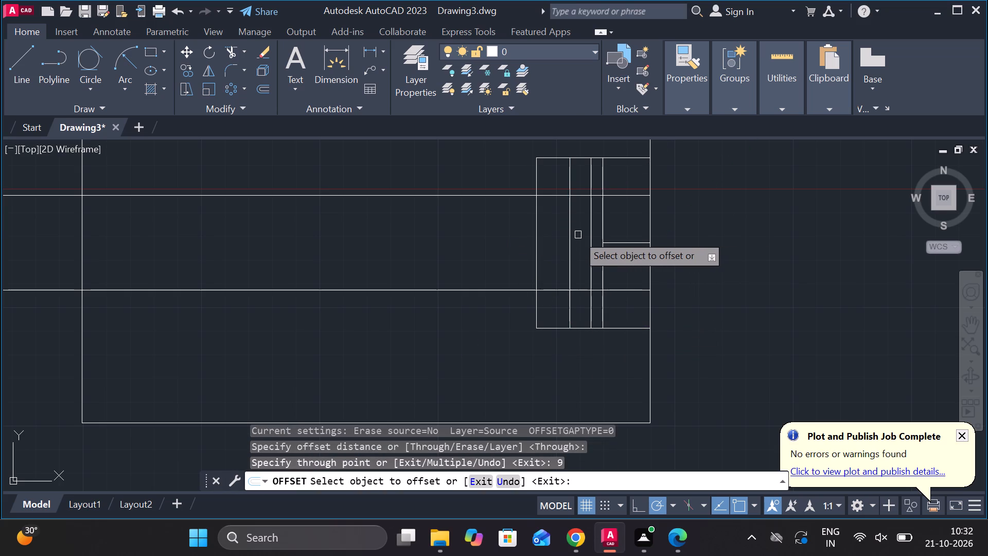
left_click(570, 226)
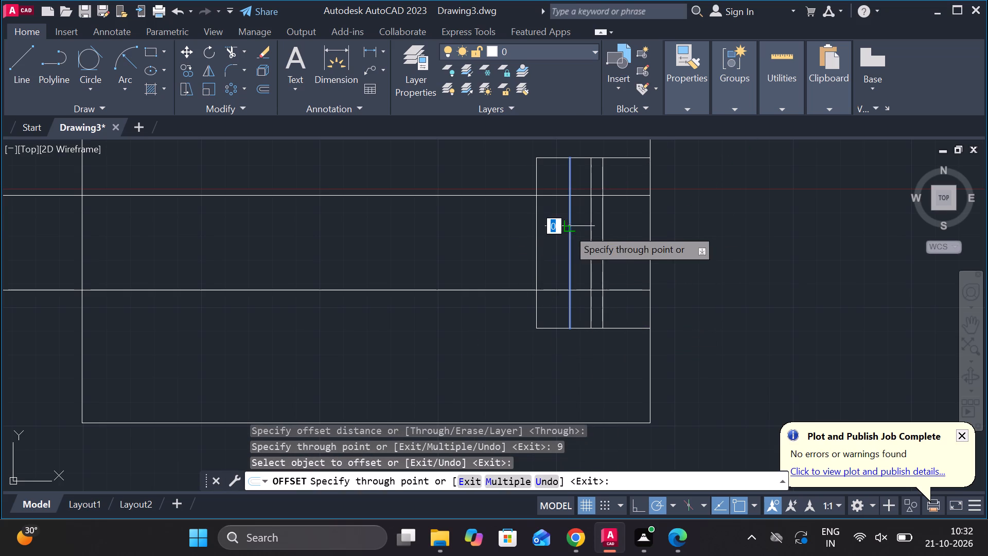
key("9")
key("Return")
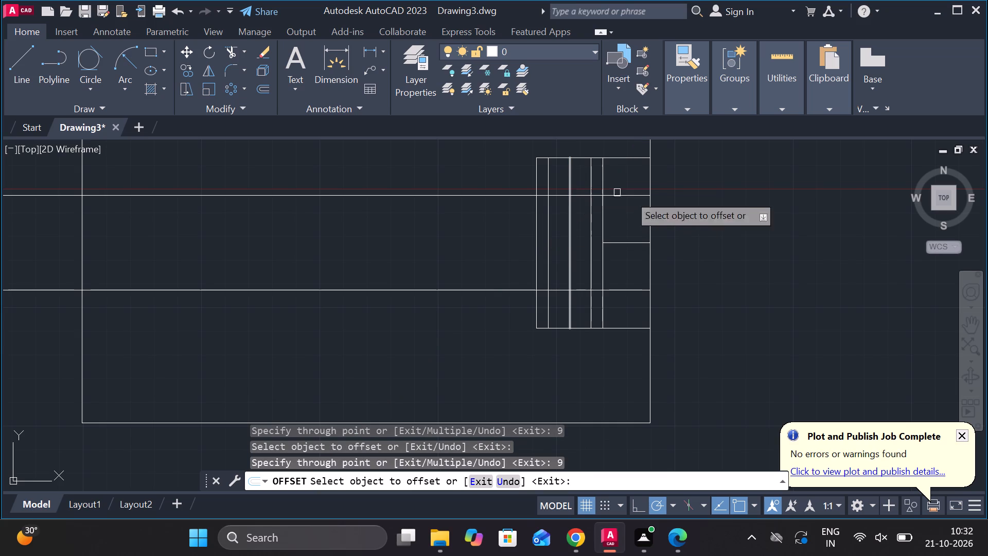
key("Escape")
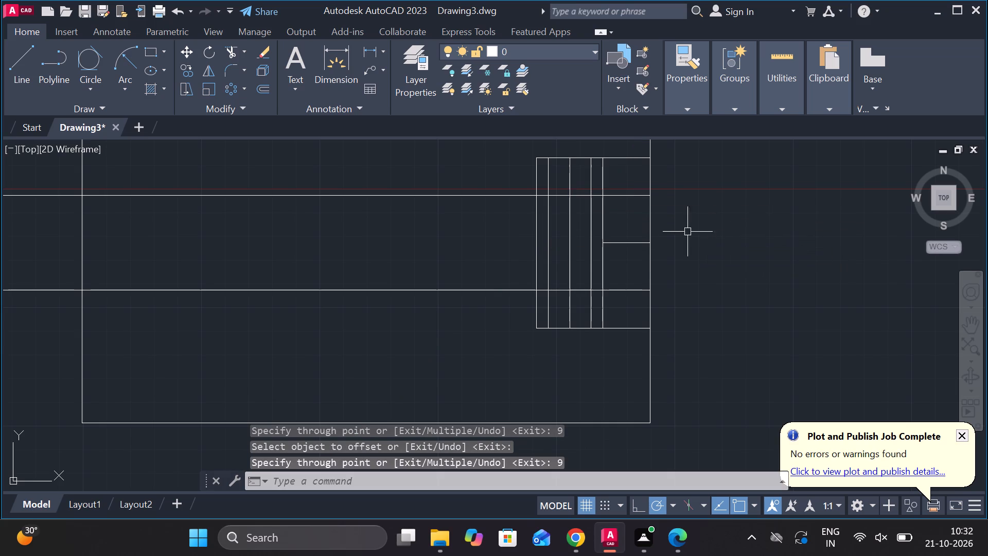
Offset the end block's short horizontal midline by 45 units above and below.
left_click(636, 243)
key("o")
key("Return")
key("Return")
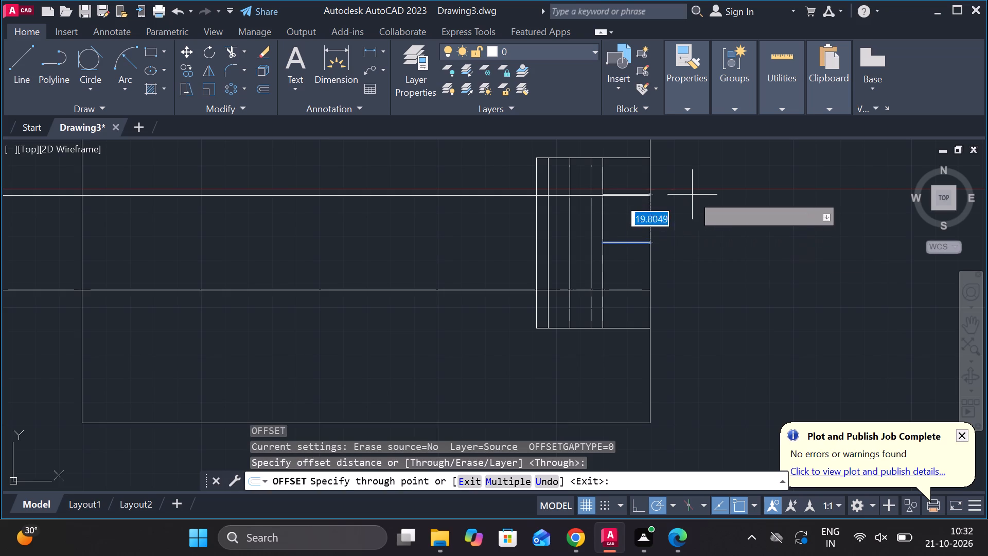
type("45")
key("space")
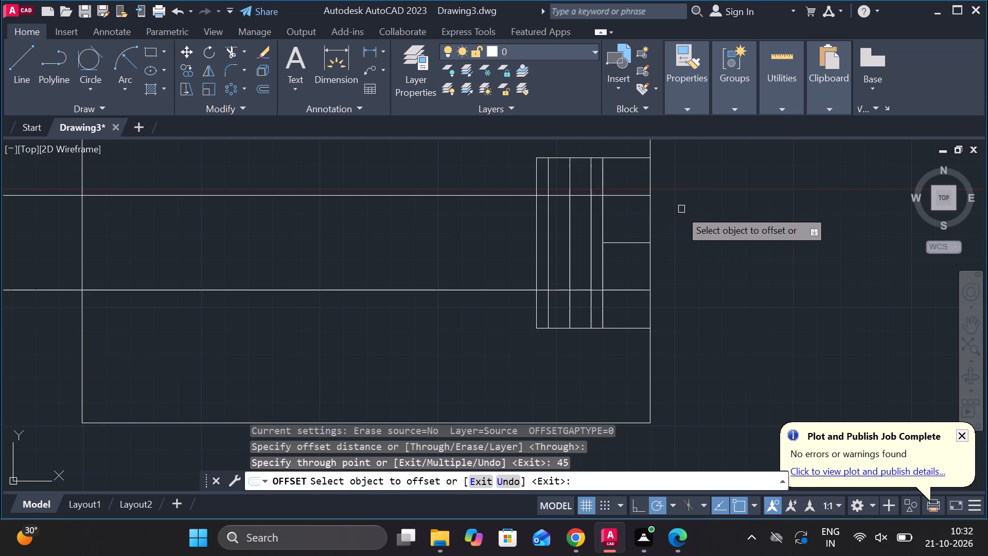
scroll(663, 222, "down", 2)
scroll(663, 228, "up", 1)
left_click(643, 230)
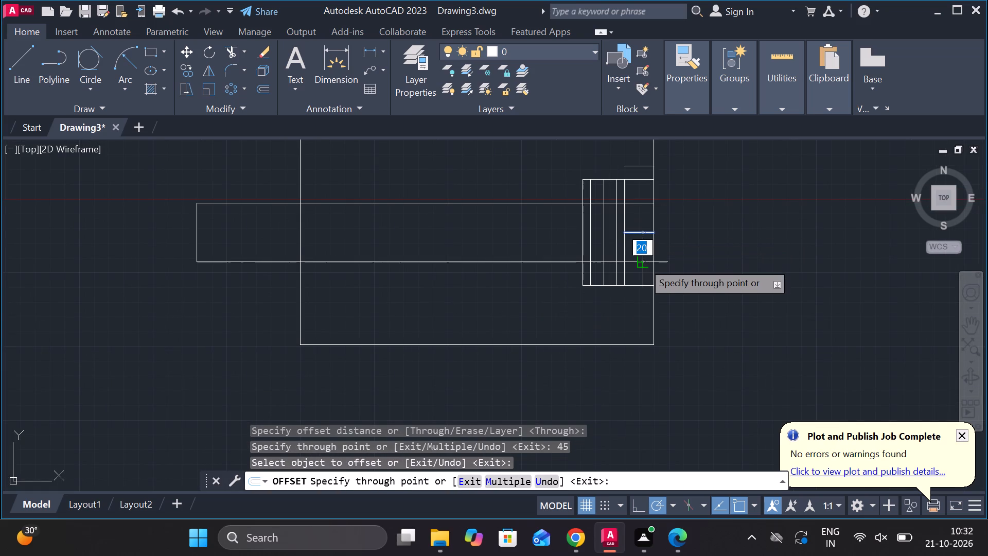
type("45")
key("space")
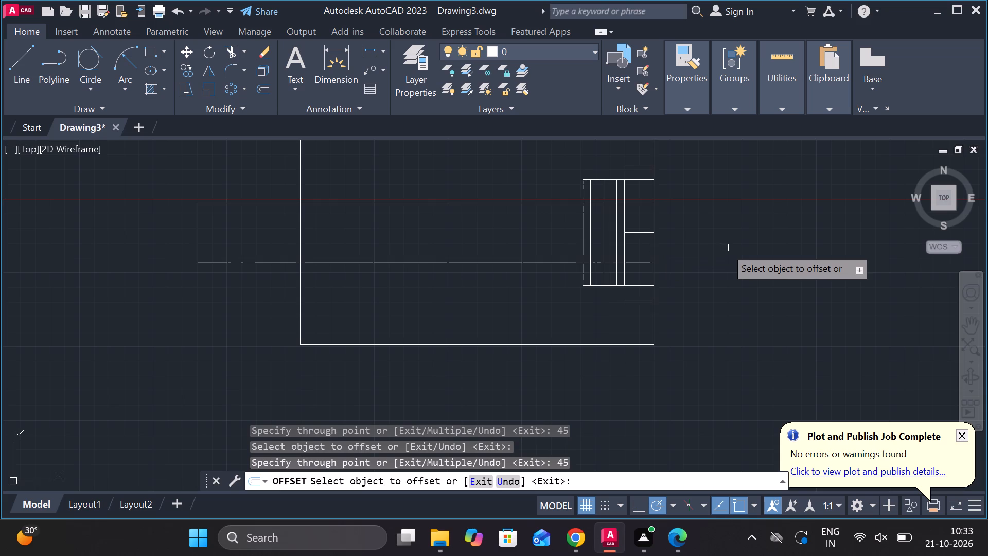
key("Escape")
Stretch the left ends of both 45-unit offset lines leftward past the 28 x 72 rectangle, the upper one by about 54 units.
left_click(631, 298)
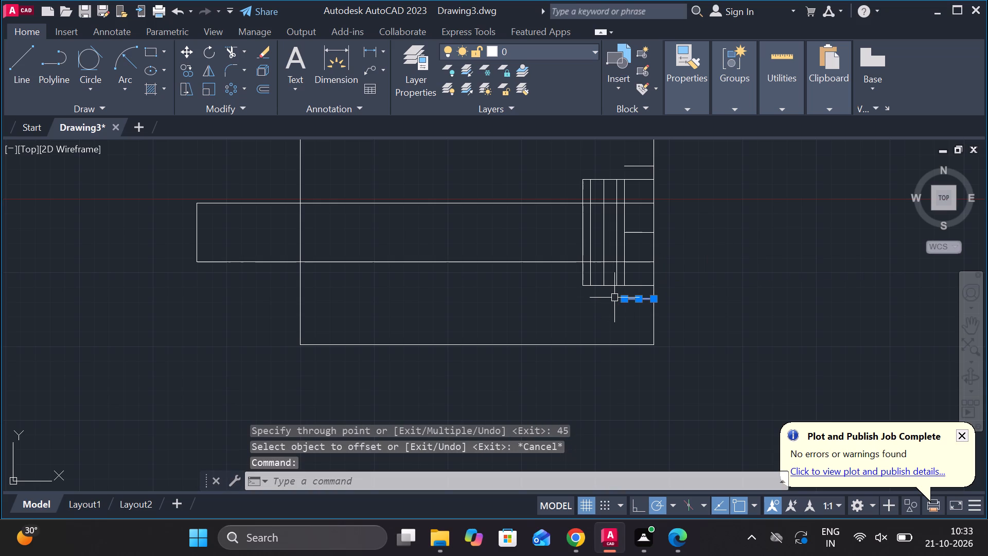
left_click(623, 299)
left_click(549, 294)
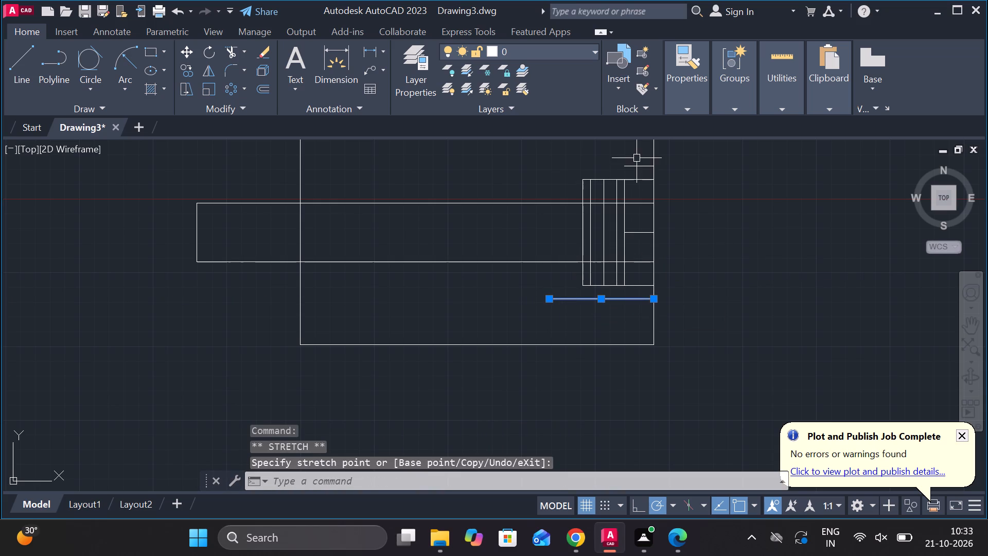
left_click(633, 164)
left_click(627, 166)
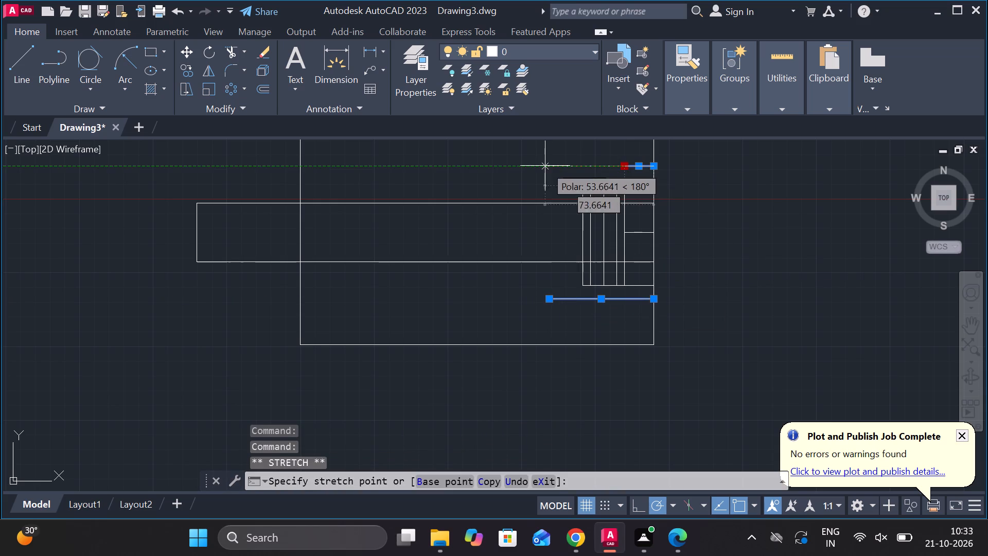
left_click(545, 166)
key("Escape")
Extend the two 9-unit offset vertical lines up and down to meet the upper and lower stretched horizontal lines.
scroll(636, 162, "up", 2)
type("ex")
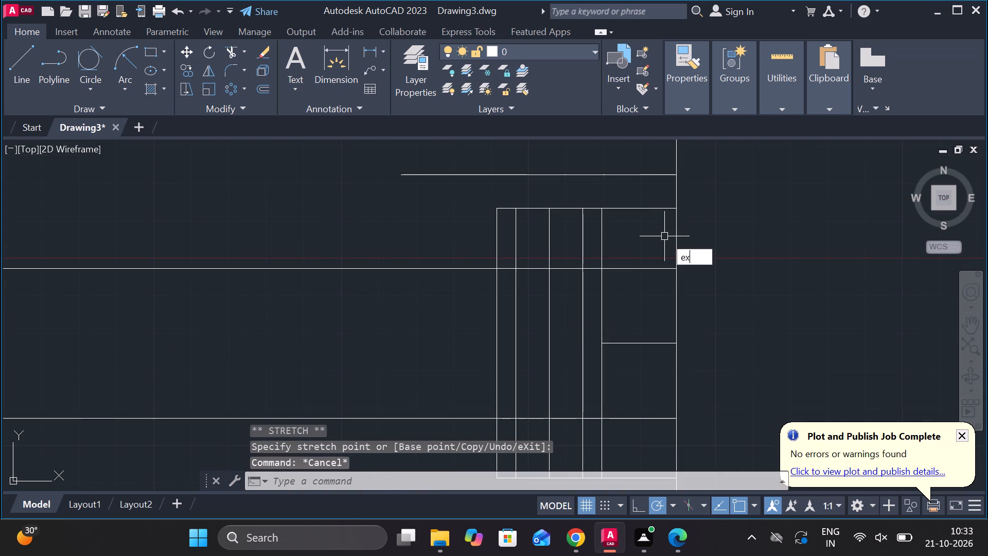
key("space")
left_click(521, 227)
left_click(509, 237)
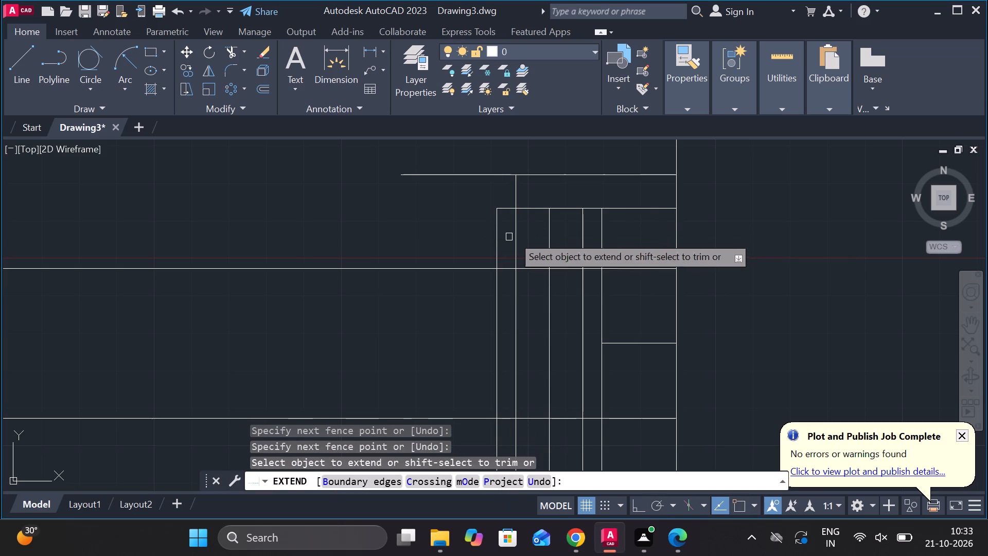
left_click(583, 227)
scroll(583, 227, "down", 2)
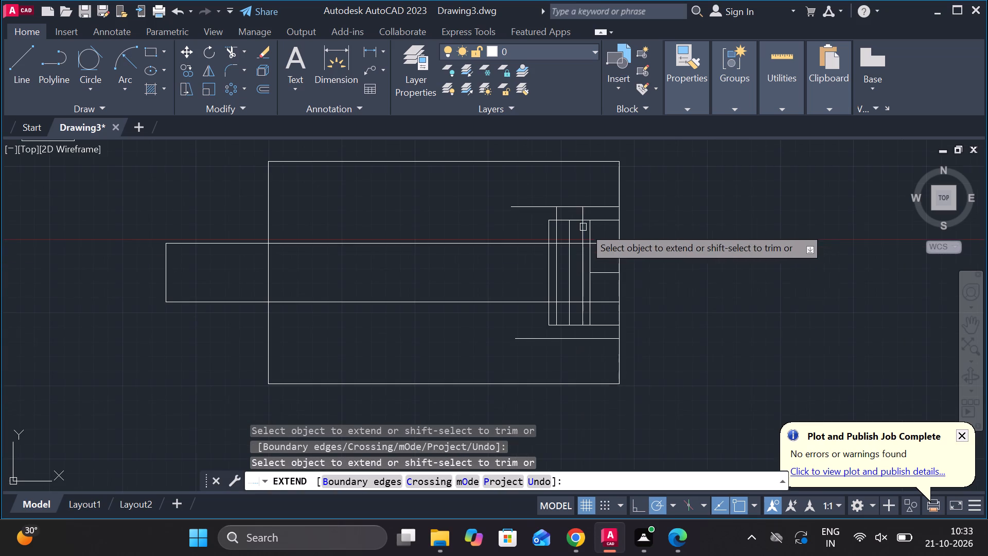
scroll(565, 319, "up", 2)
left_click(538, 322)
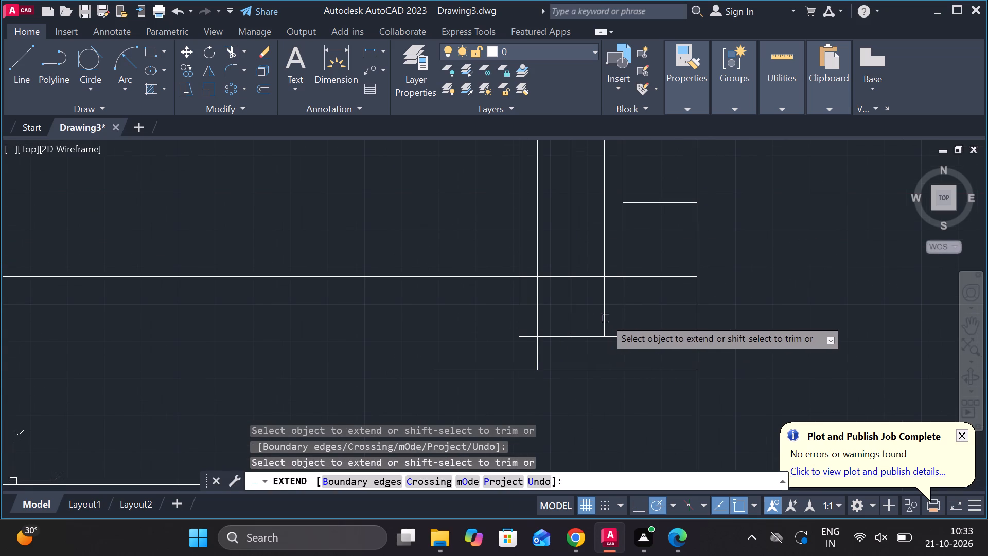
left_click(600, 318)
left_click(605, 313)
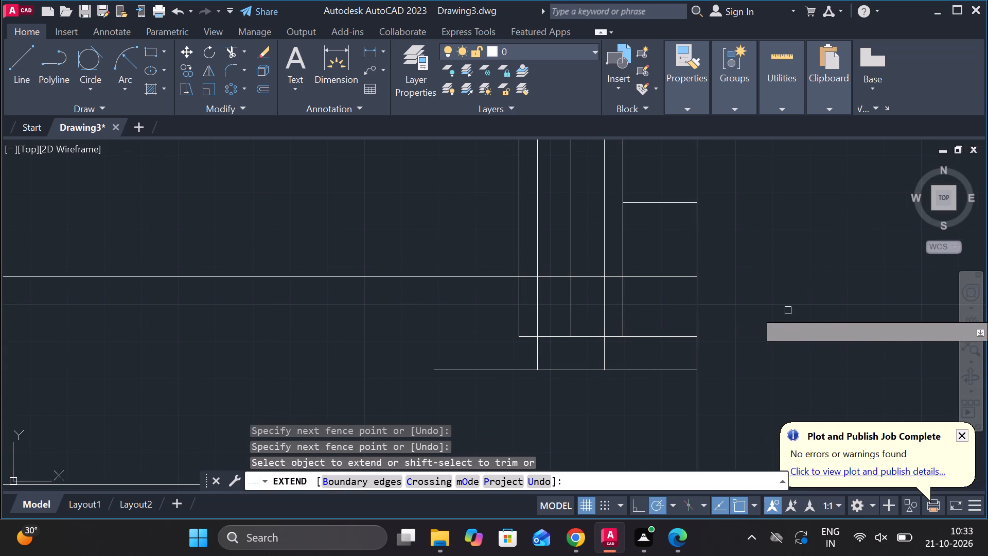
middle_click_drag(780, 309, 765, 289)
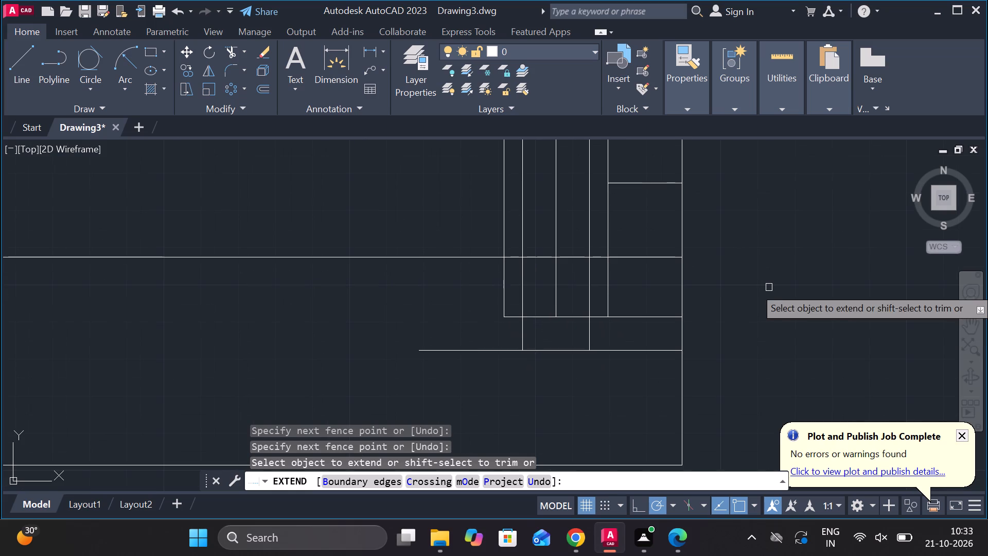
key("Escape")
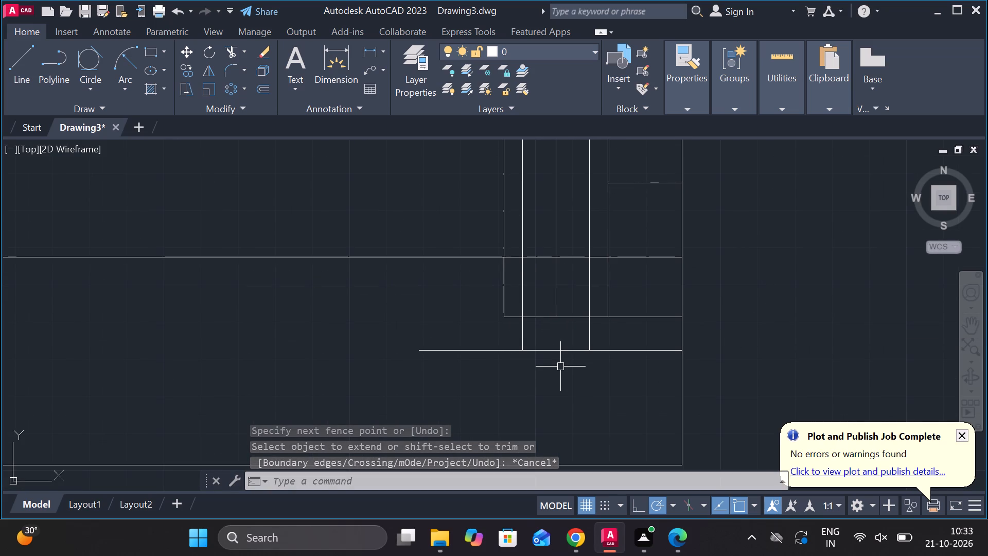
Draw an 18-unit two-point circle between the two 9-unit offset verticals, centred on the rectangle's bottom edge.
type("c")
key("space")
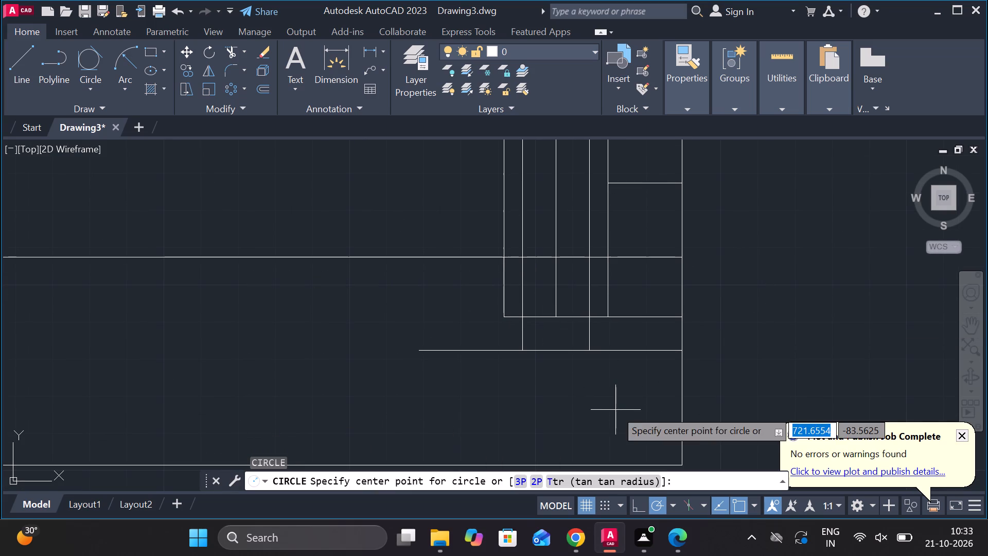
left_click(536, 482)
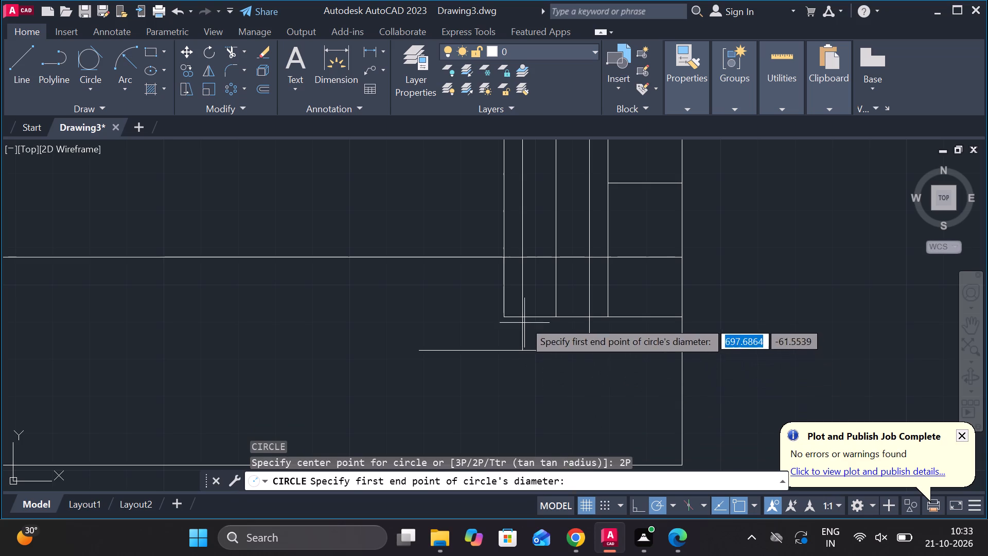
left_click(522, 316)
scroll(592, 321, "up", 2)
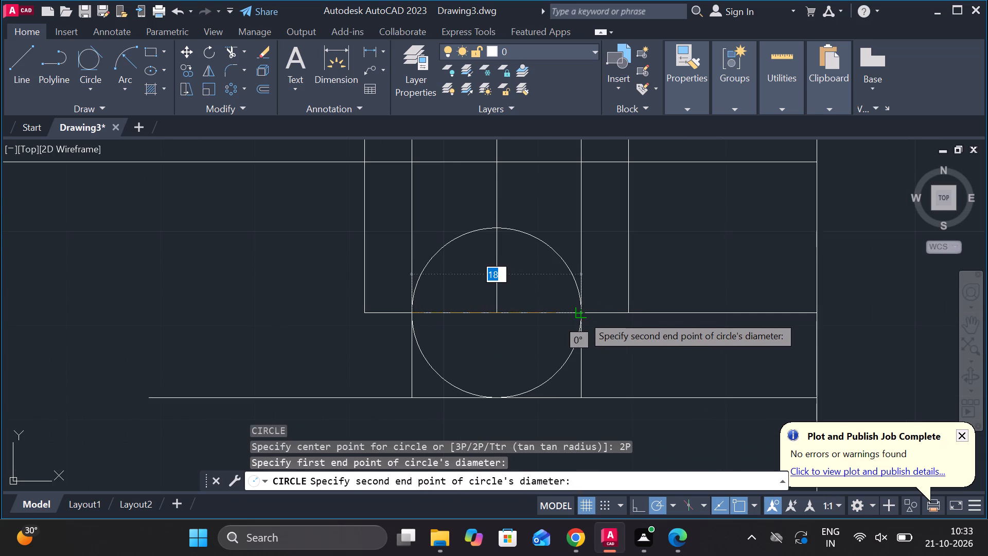
left_click(583, 315)
Trim away the circle's upper half and the left vertical's stub below the rectangle, undoing the stray trim of the left vertical.
type("tr")
key("space")
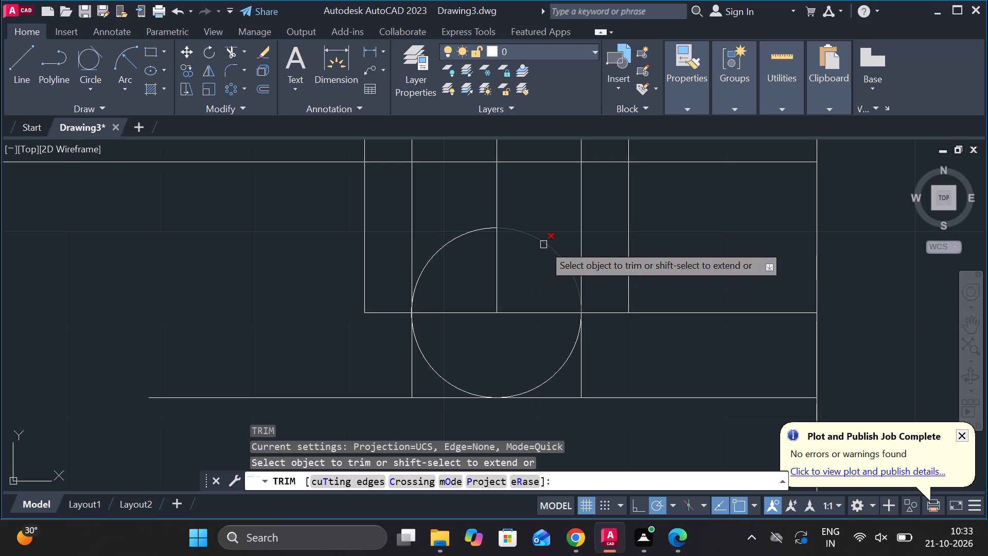
left_click(543, 245)
left_click(457, 244)
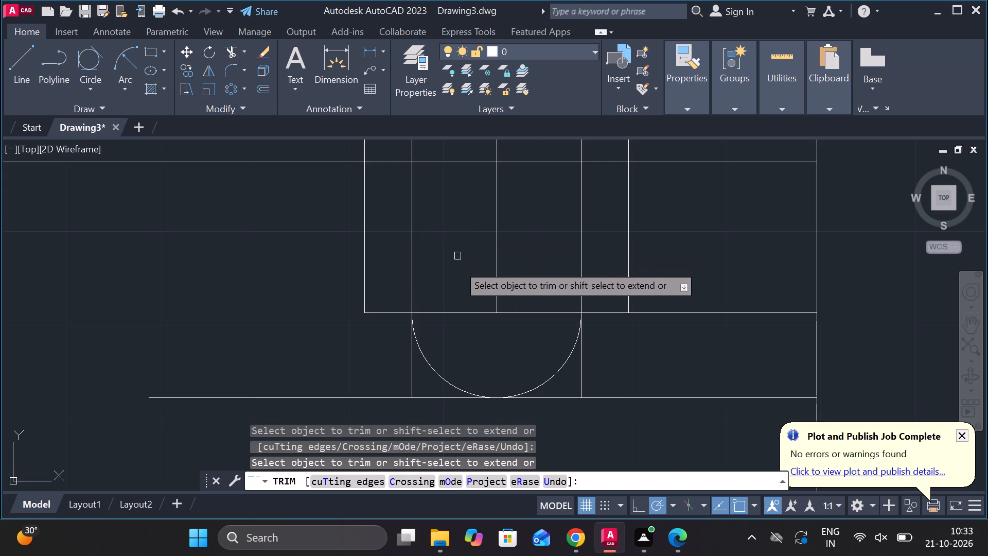
left_click(413, 372)
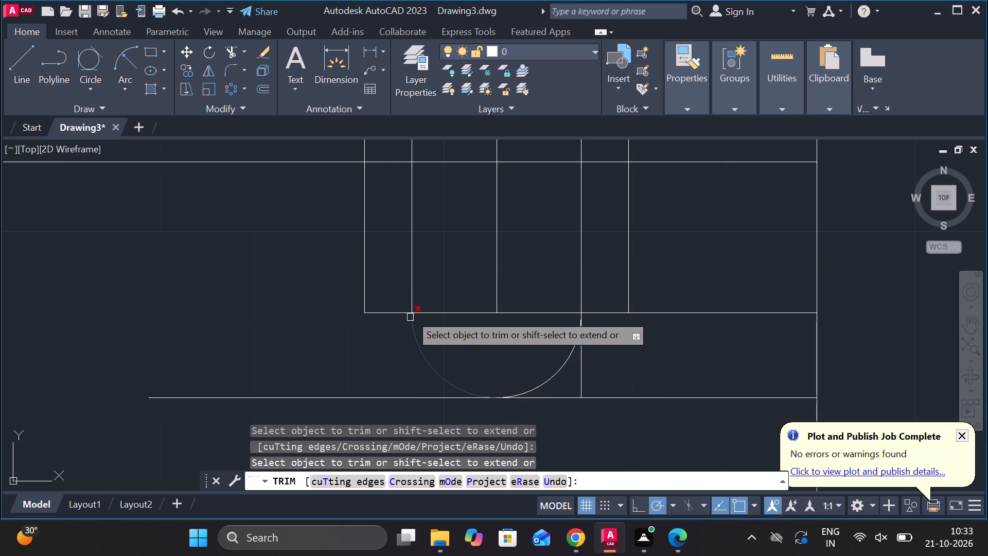
left_click(410, 286)
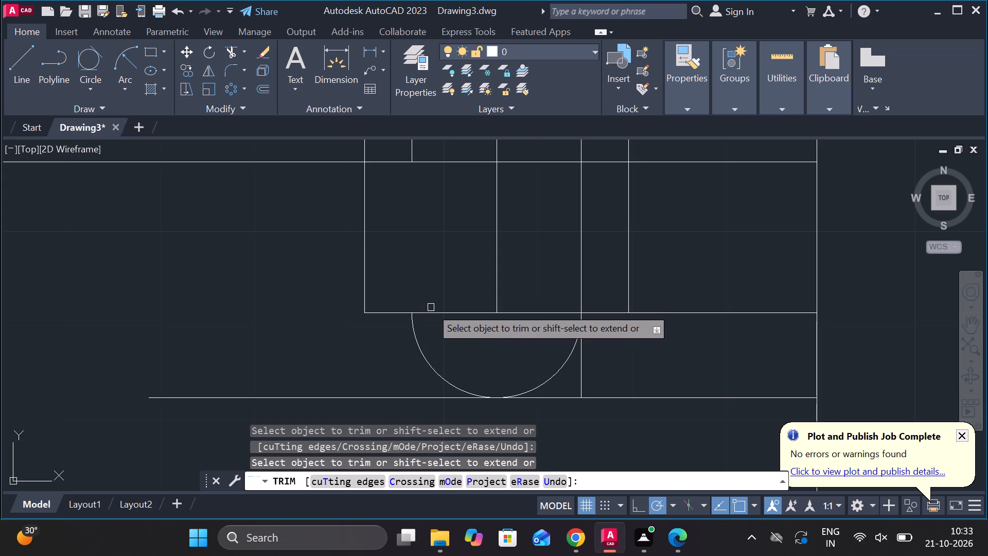
key("ctrl+z")
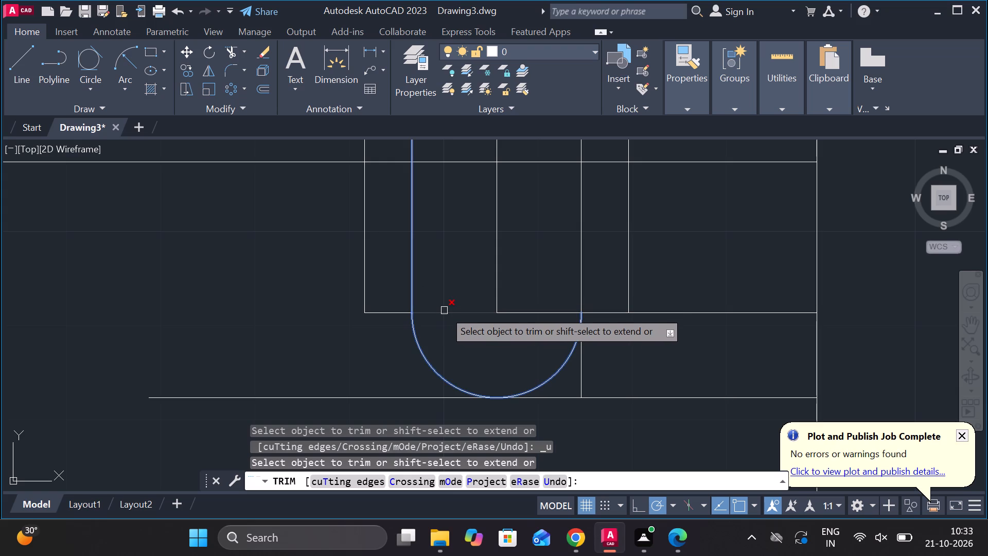
Trim away the lower construction line, the right vertical's stub and the rectangle's bottom edge between the two verticals.
left_click(595, 400)
left_click(565, 399)
left_click(581, 372)
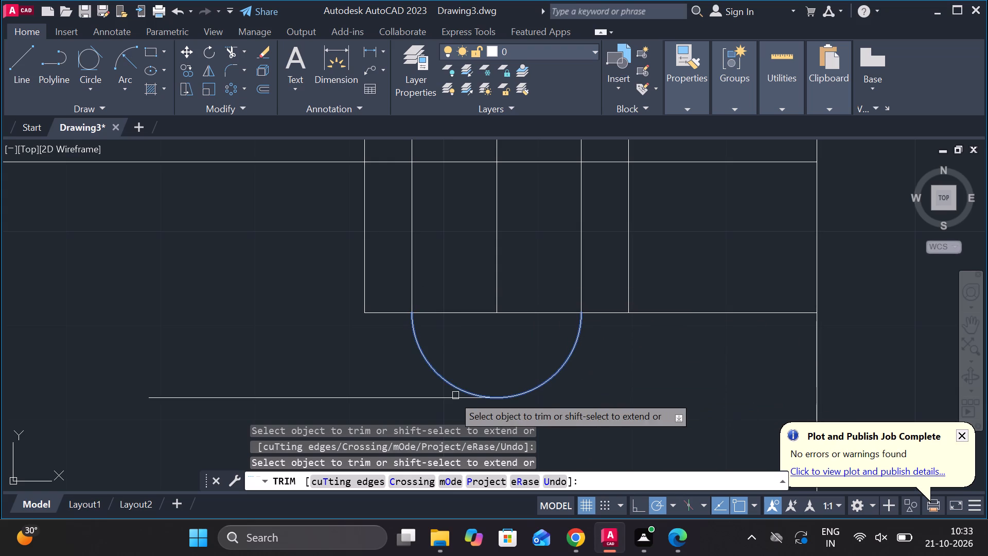
left_click(438, 395)
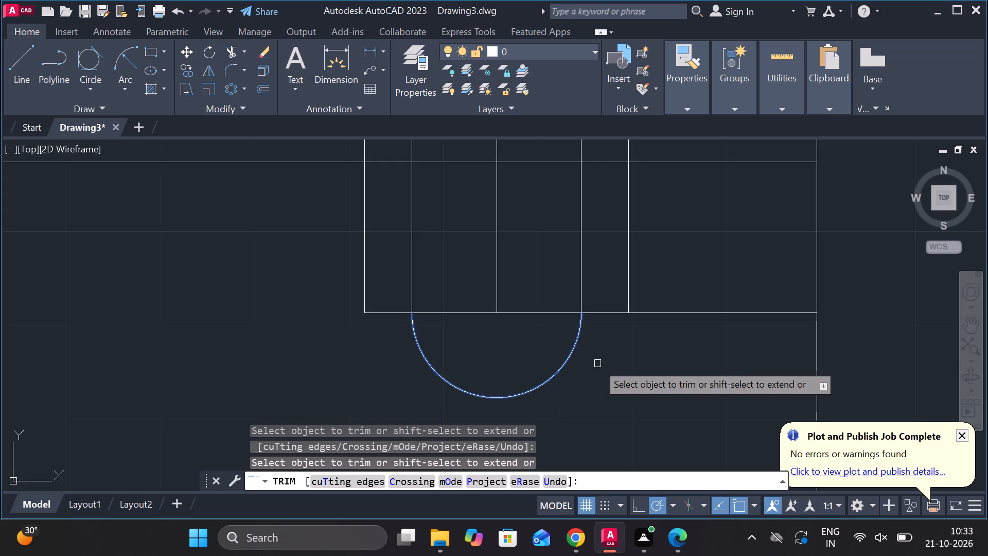
left_click(568, 317)
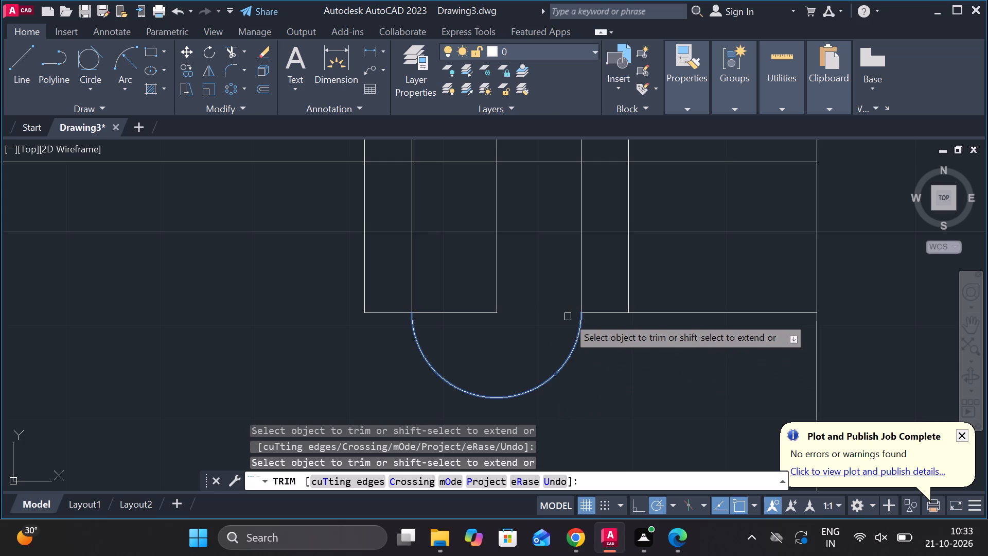
left_click(478, 314)
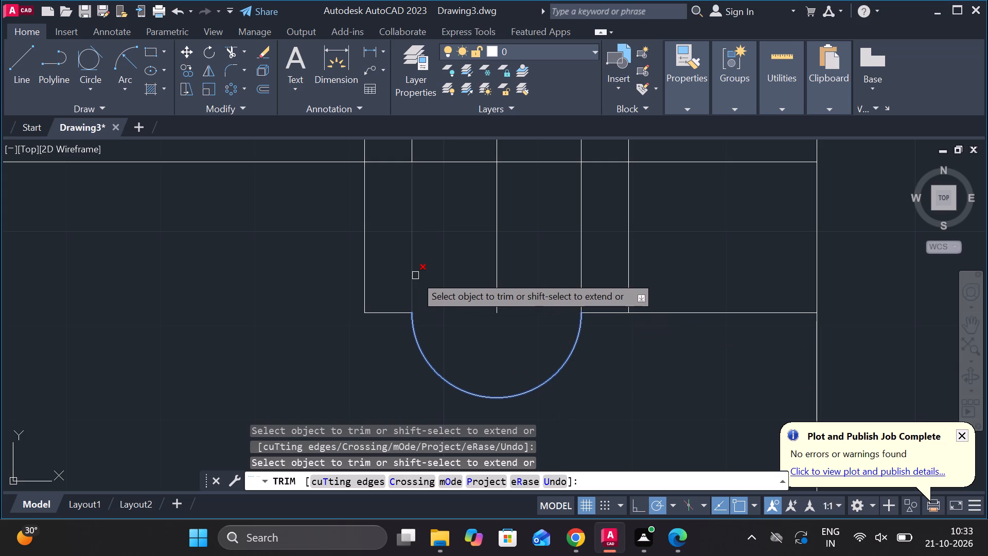
scroll(454, 279, "down", 2)
middle_click_drag(500, 340, 500, 427)
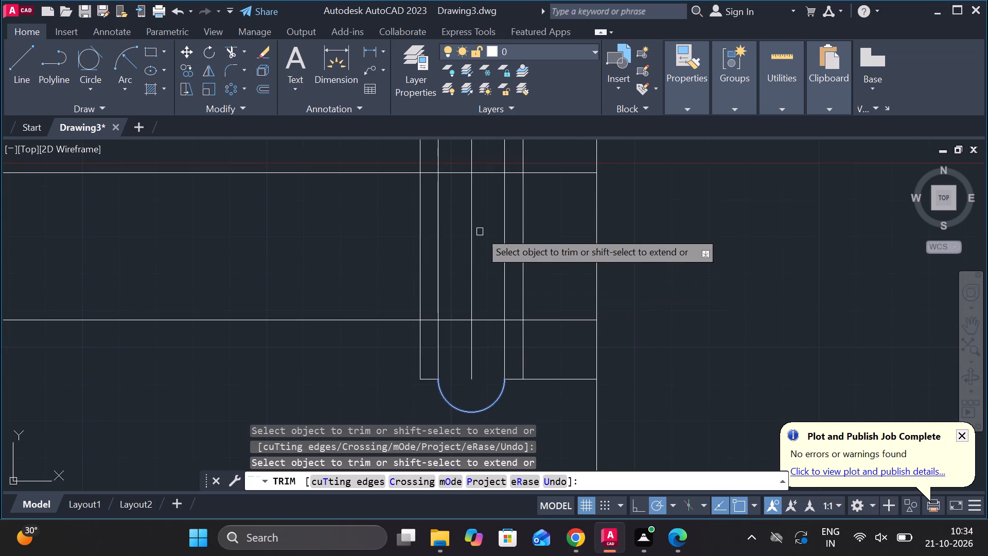
middle_click_drag(487, 279, 493, 379)
key("Escape")
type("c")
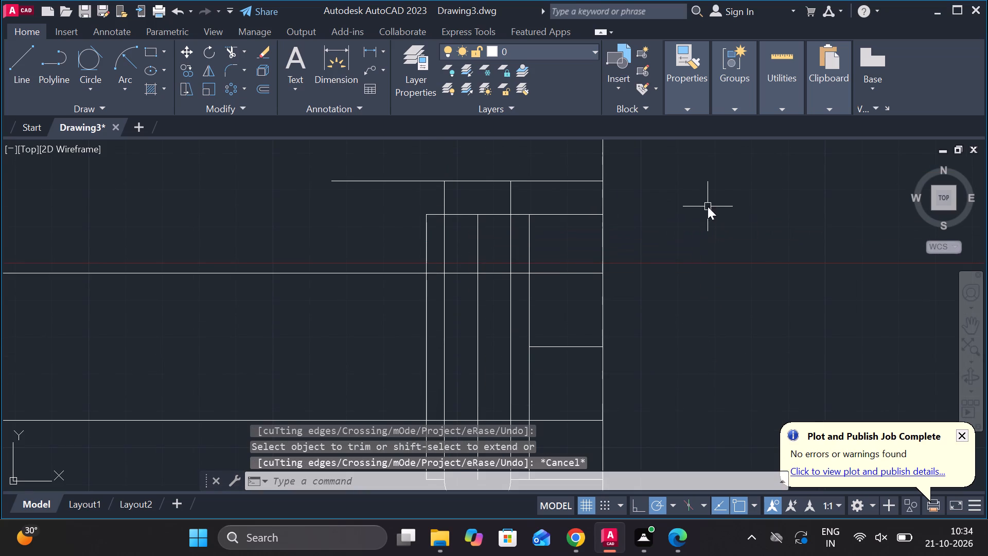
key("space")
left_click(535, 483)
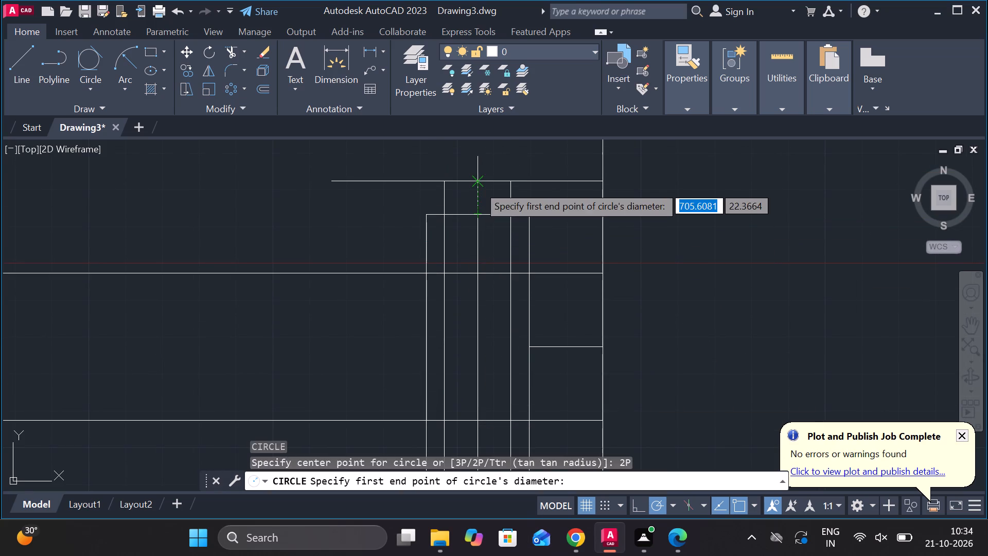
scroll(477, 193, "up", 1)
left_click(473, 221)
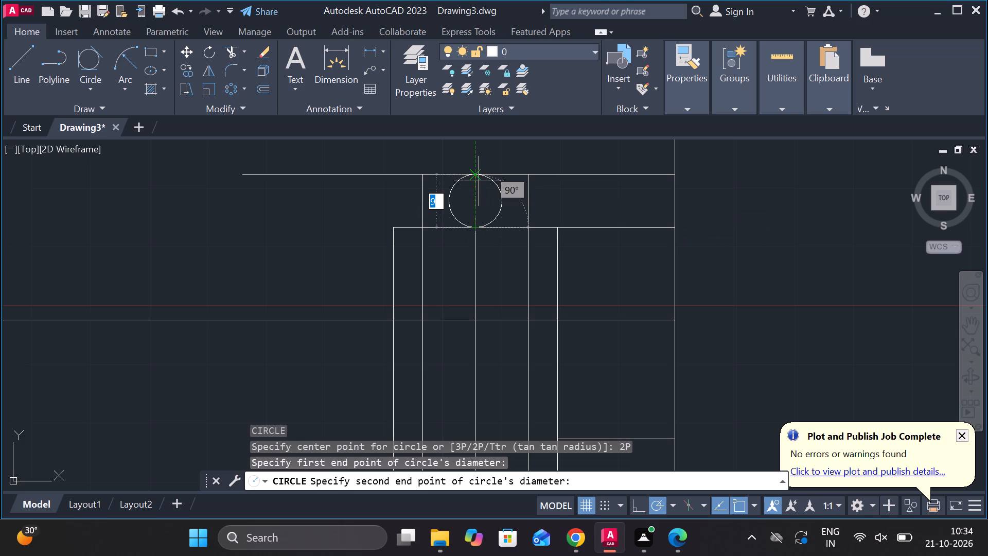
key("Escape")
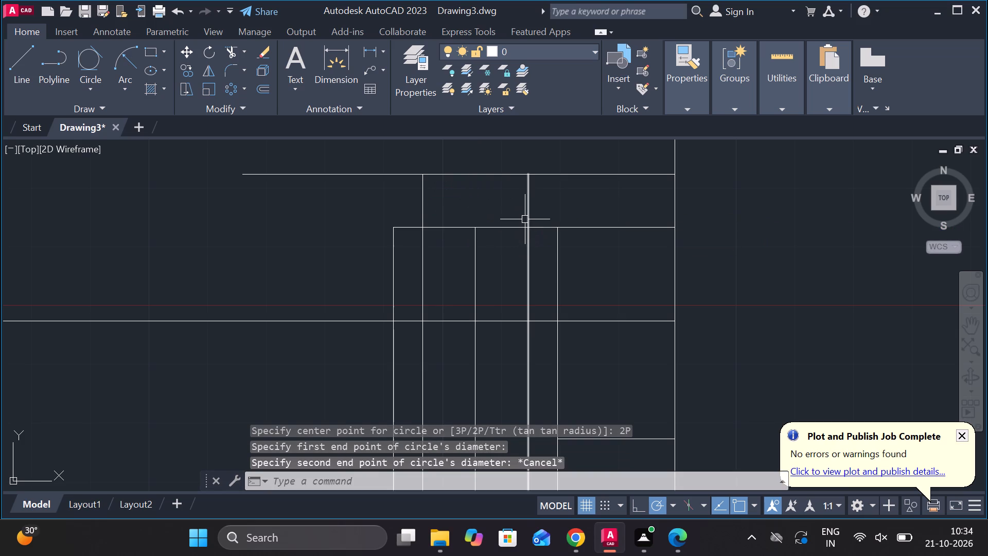
Draw a two-point circle on the rectangle's top edge, with its diameter spanning the two 9-unit offset verticals.
type("c")
key("space")
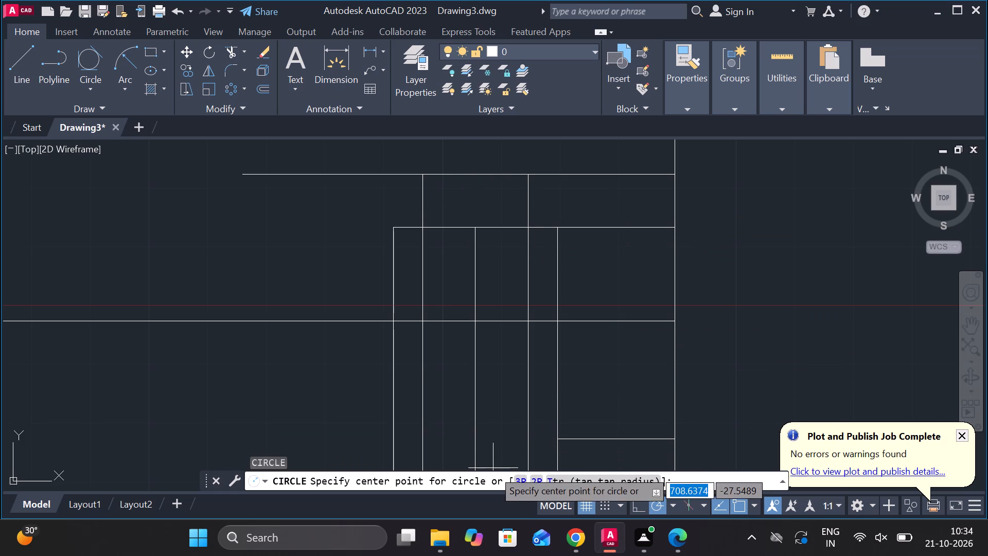
left_click(538, 482)
left_click(425, 221)
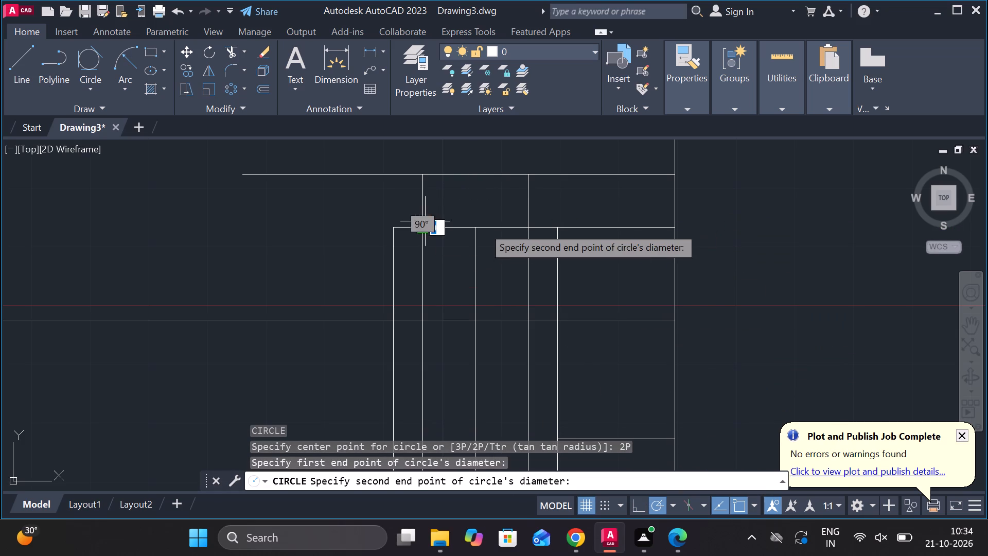
left_click(527, 227)
key("Escape")
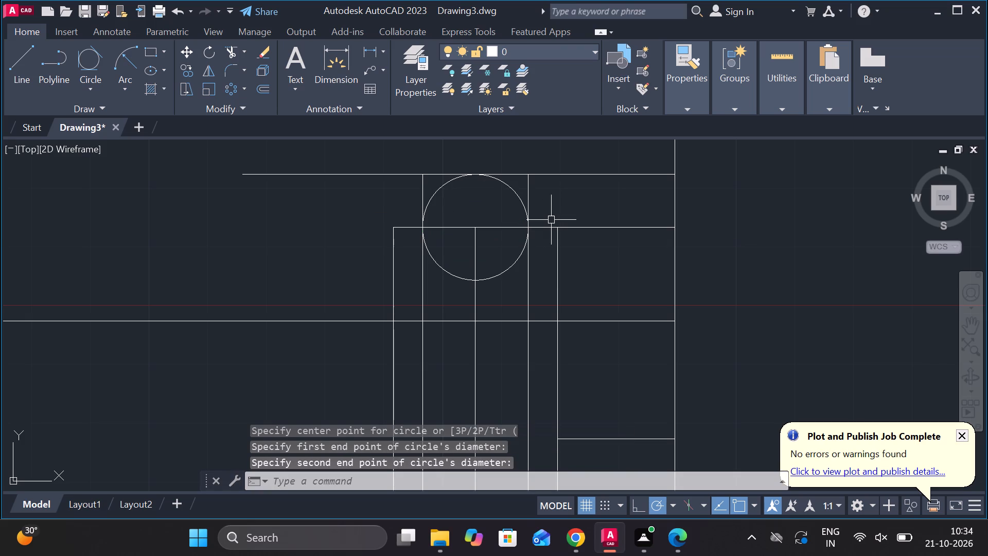
Trim the top circle to its upper half and remove the upper construction line and both vertical stubs around the arc.
type("tr")
key("space")
left_click(507, 274)
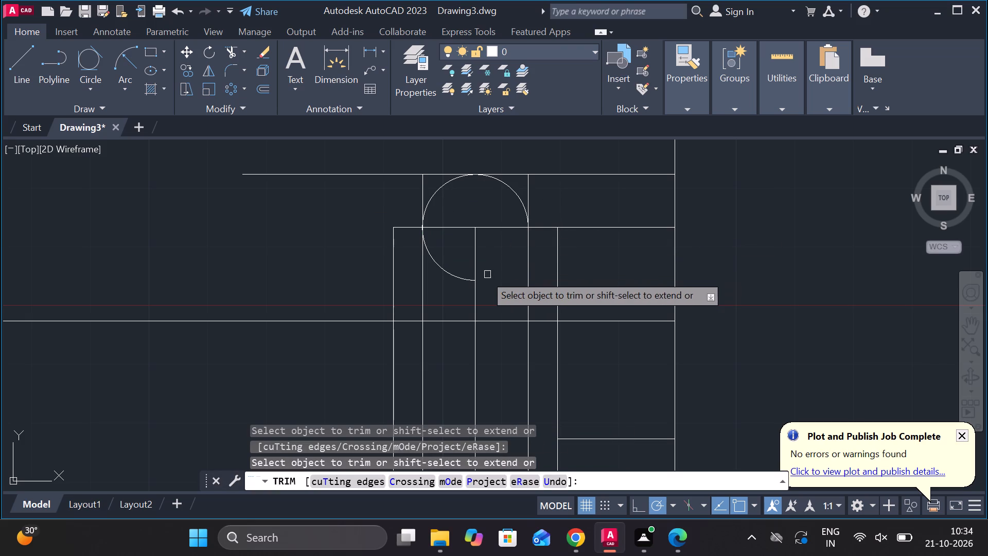
left_click(445, 274)
left_click(411, 184)
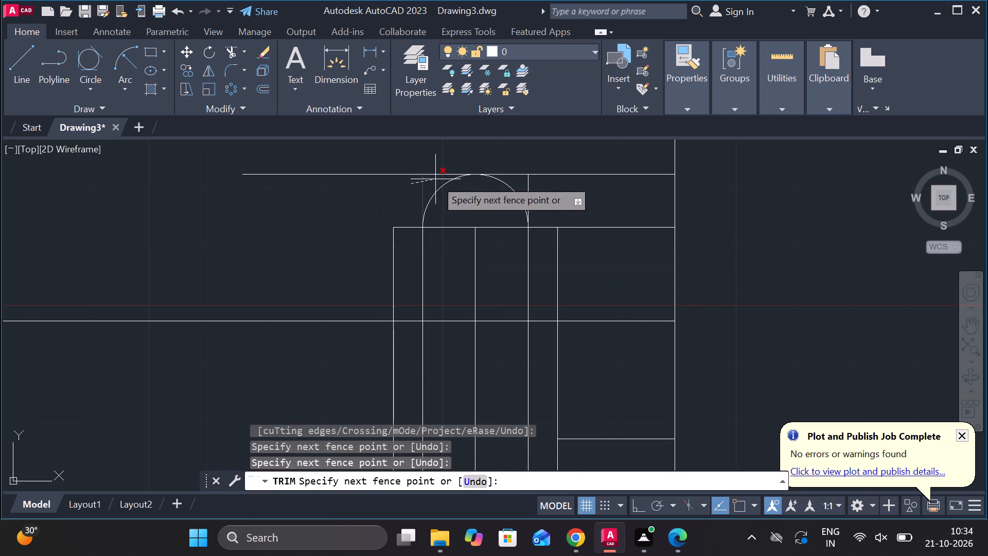
left_click(435, 179)
left_click(436, 173)
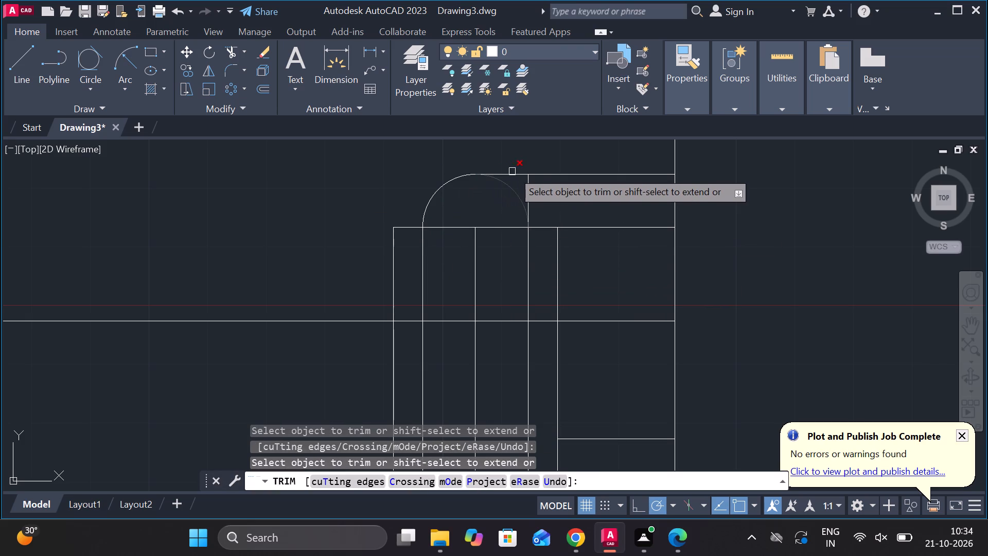
left_click(513, 170)
left_click(514, 180)
left_click(556, 174)
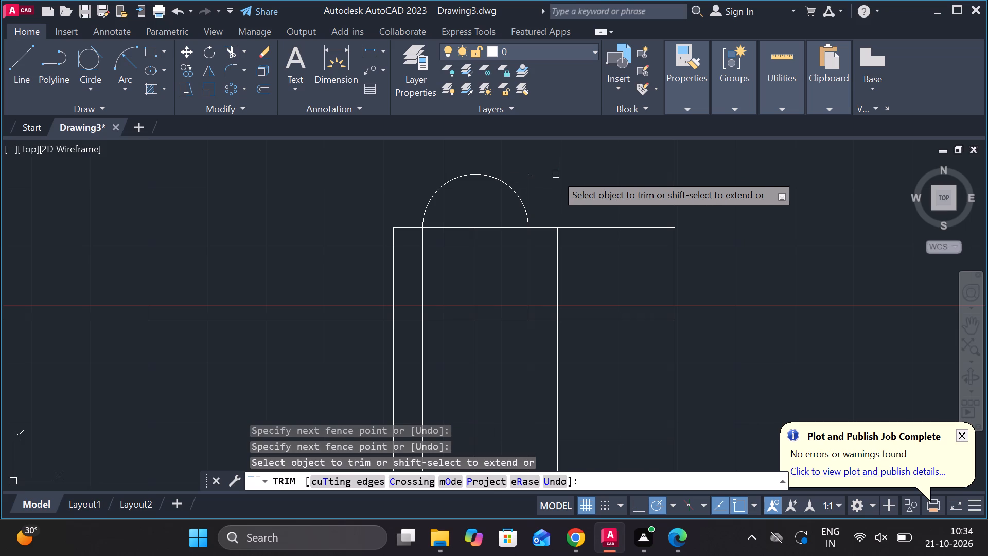
left_click(525, 191)
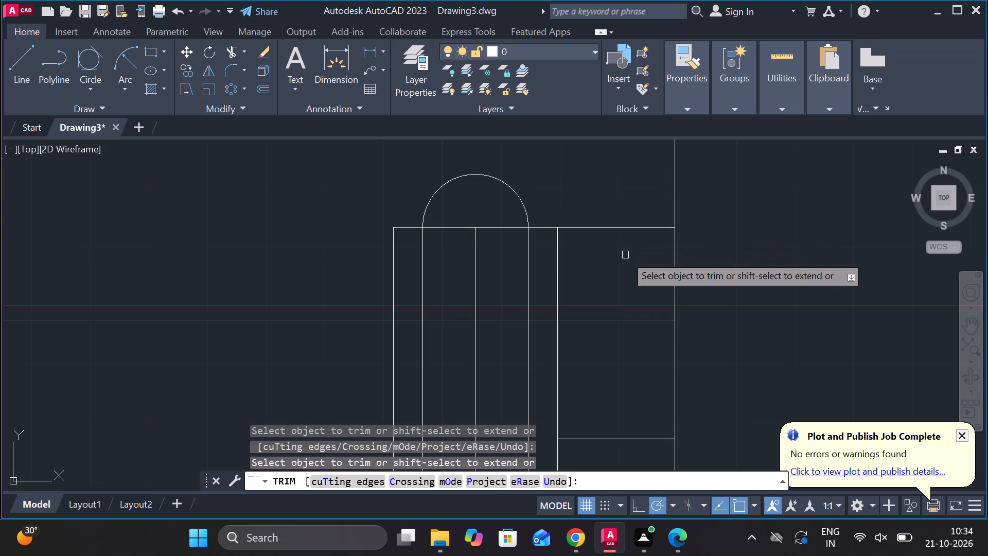
Trim the rectangle's top and bottom edge extensions that run from its right side to the large outline.
left_click(579, 230)
scroll(588, 232, "down", 2)
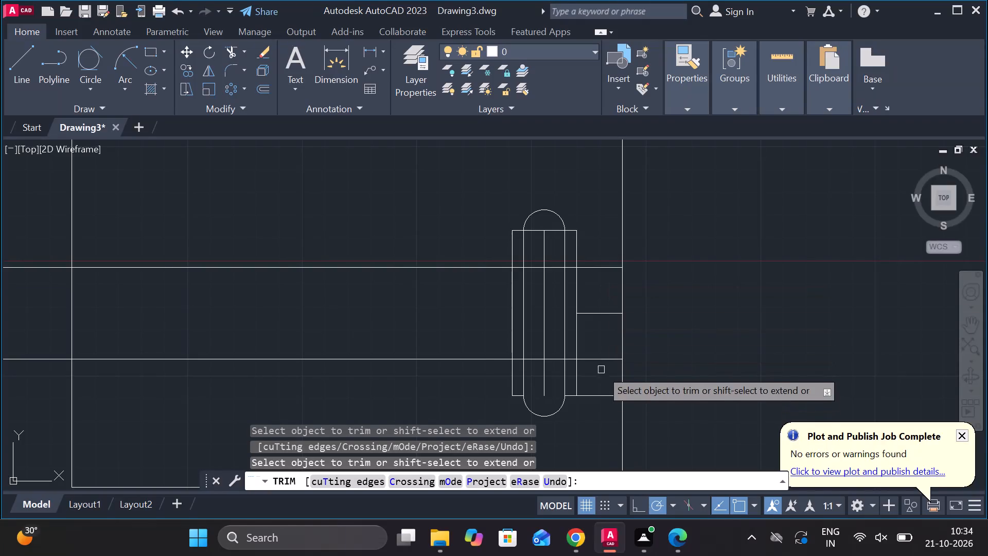
left_click(591, 397)
scroll(573, 411, "up", 1)
middle_click_drag(573, 411, 572, 384)
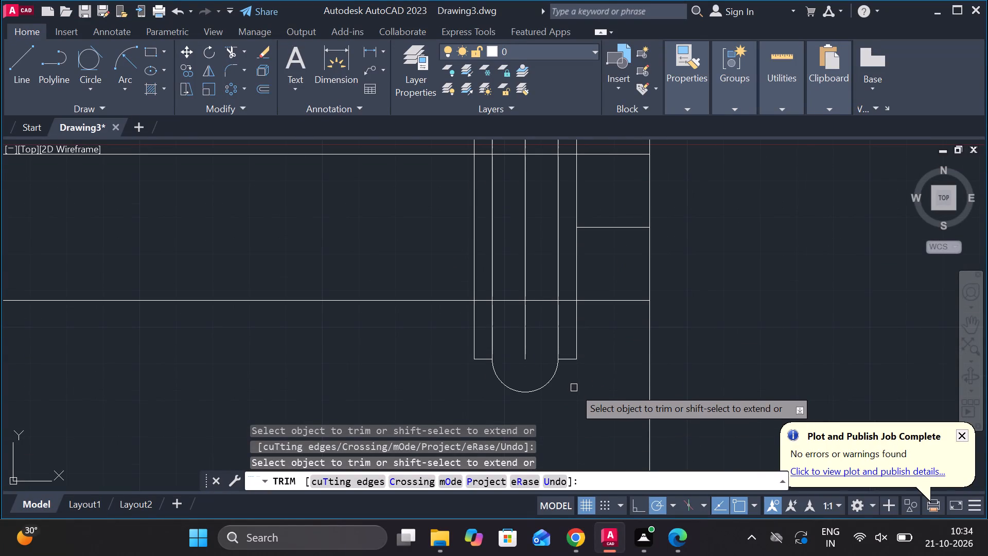
key("Escape")
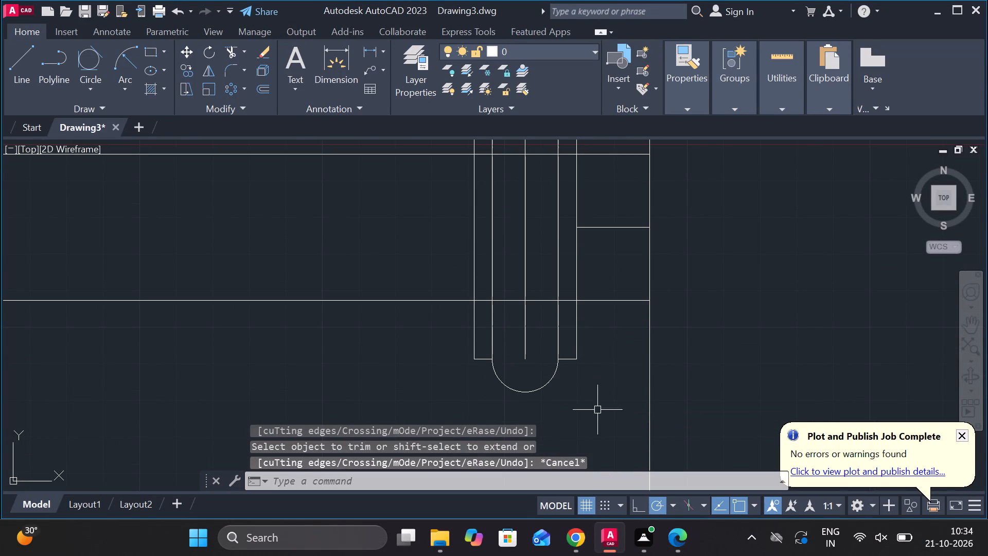
Erase the vertical centre line inside the slot.
left_click(528, 244)
scroll(528, 244, "down", 2)
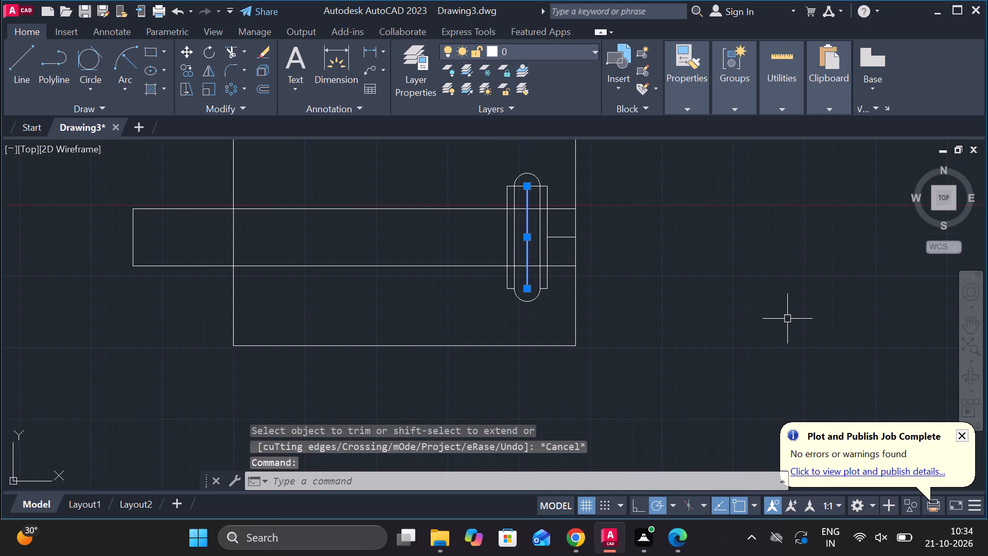
type("e")
key("space")
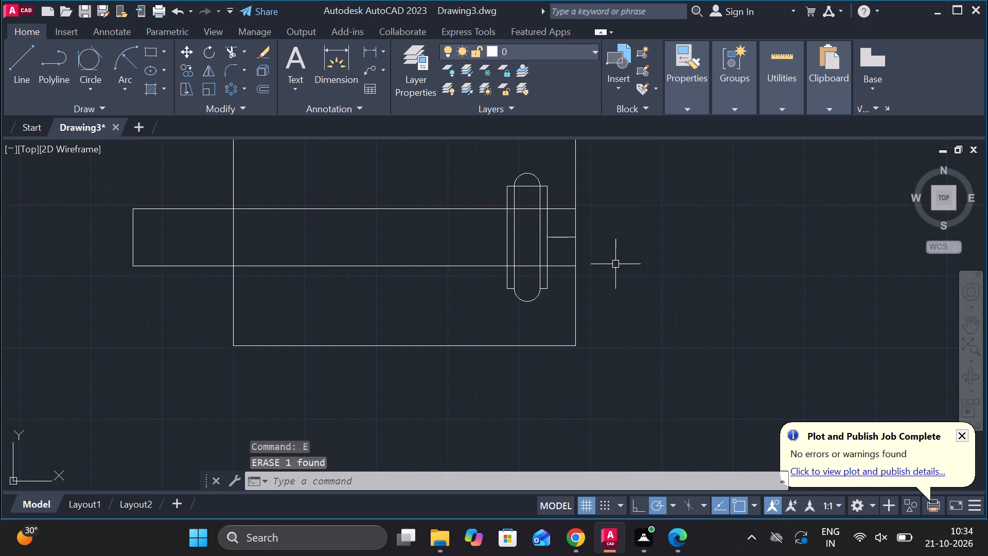
Trim the arm's two horizontal lines back to the slot's left side, removing their portions inside and right of the slot.
type("tr")
key("space")
scroll(600, 216, "up", 2)
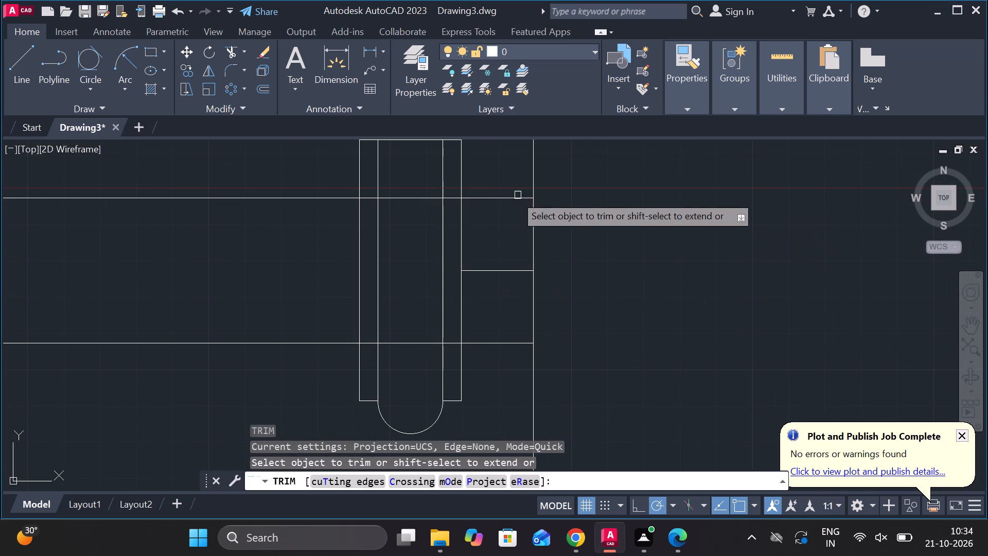
left_click(496, 198)
left_click(455, 199)
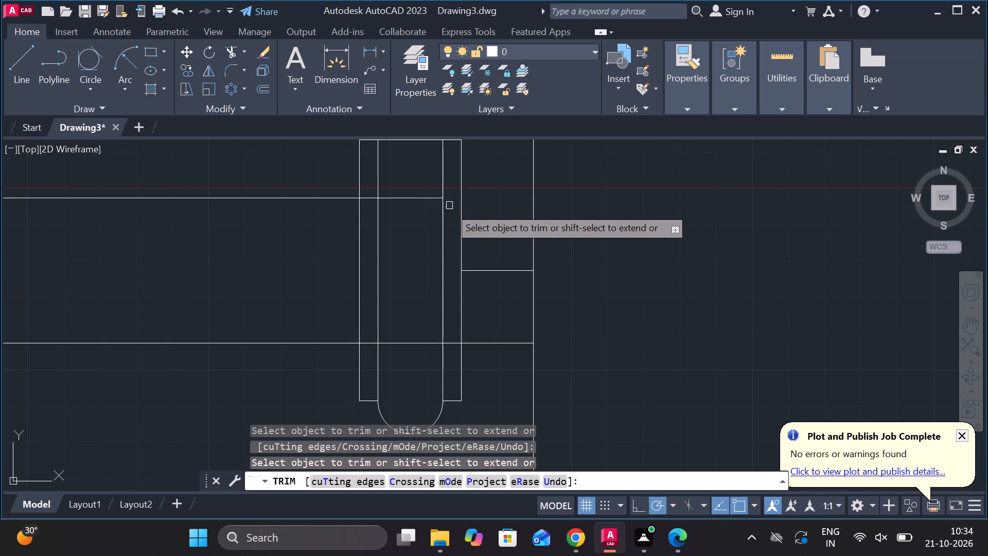
left_click(489, 345)
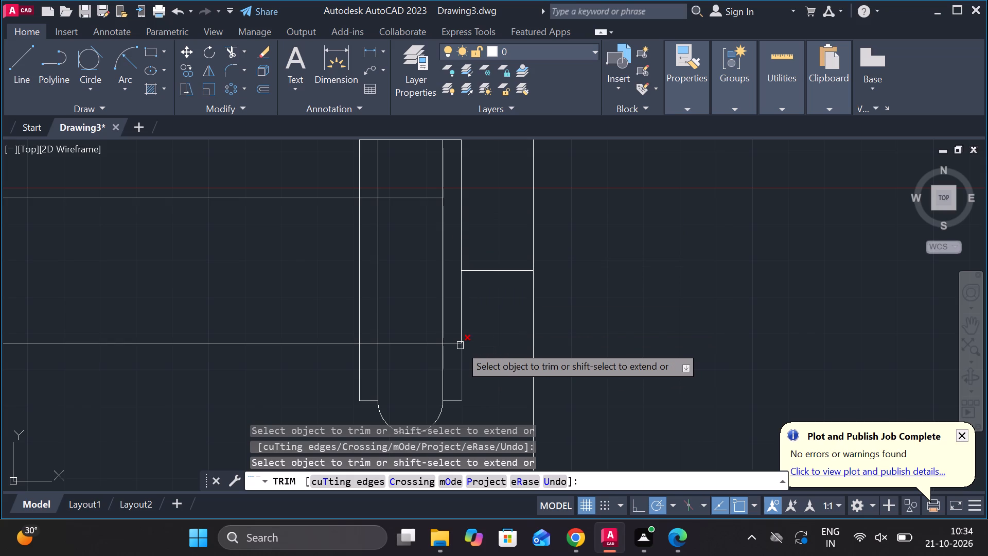
left_click(451, 346)
left_click(416, 347)
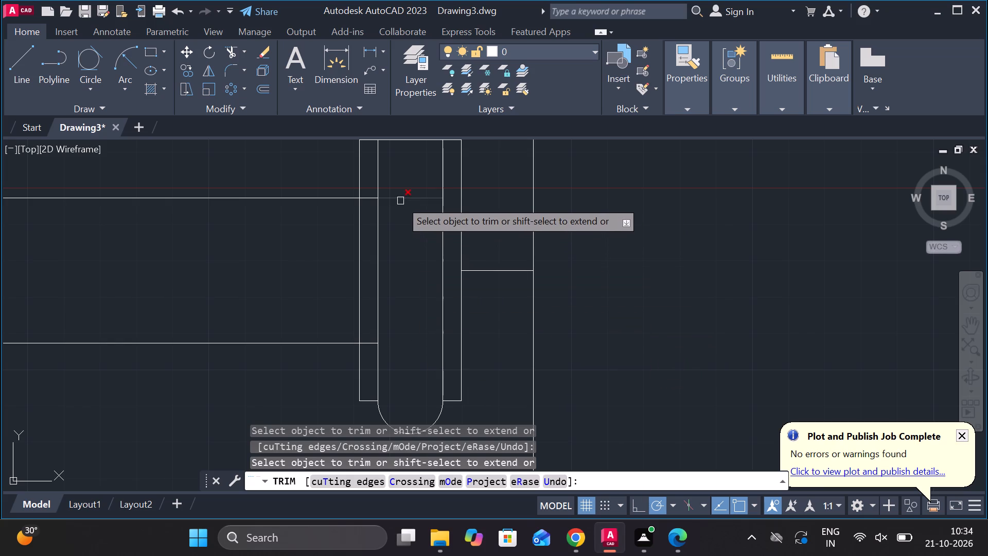
left_click(400, 200)
scroll(428, 222, "down", 2)
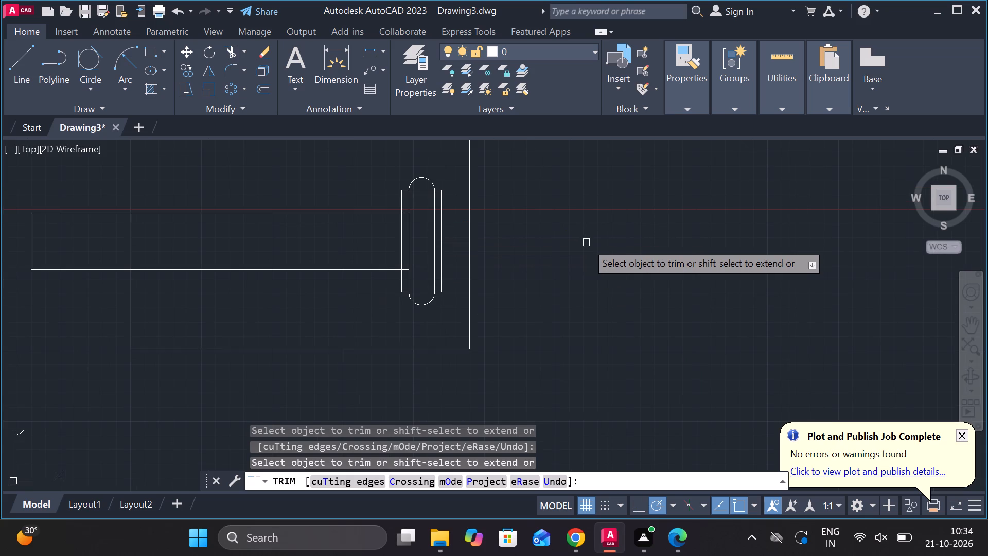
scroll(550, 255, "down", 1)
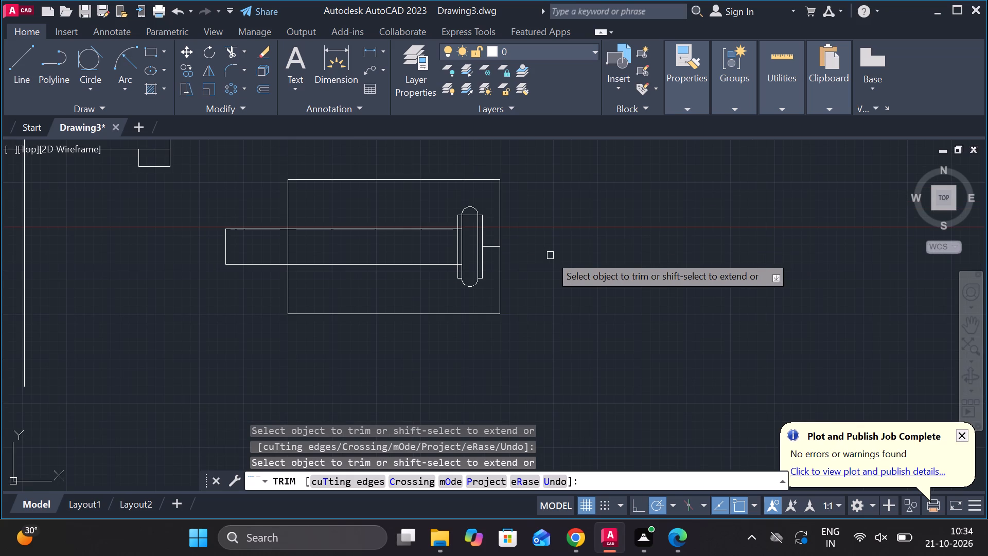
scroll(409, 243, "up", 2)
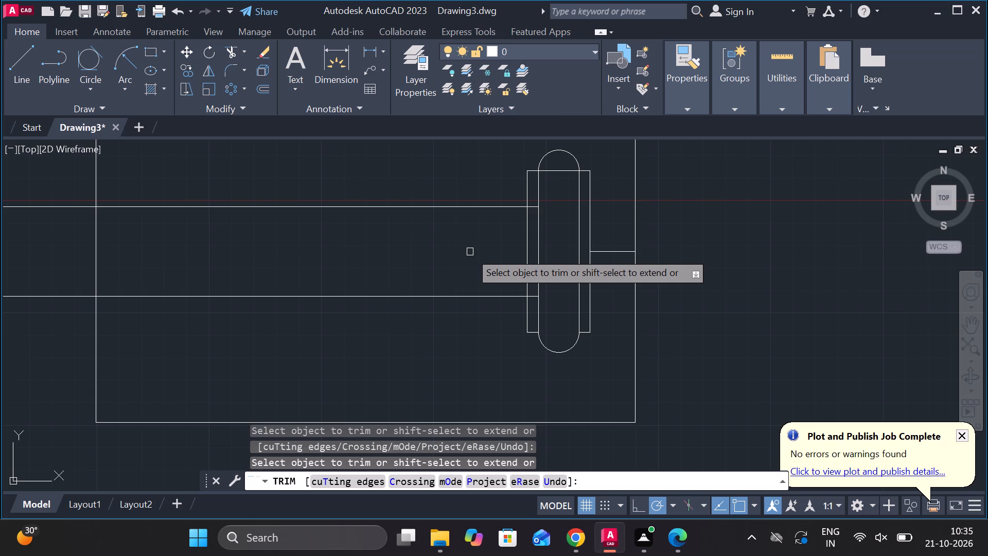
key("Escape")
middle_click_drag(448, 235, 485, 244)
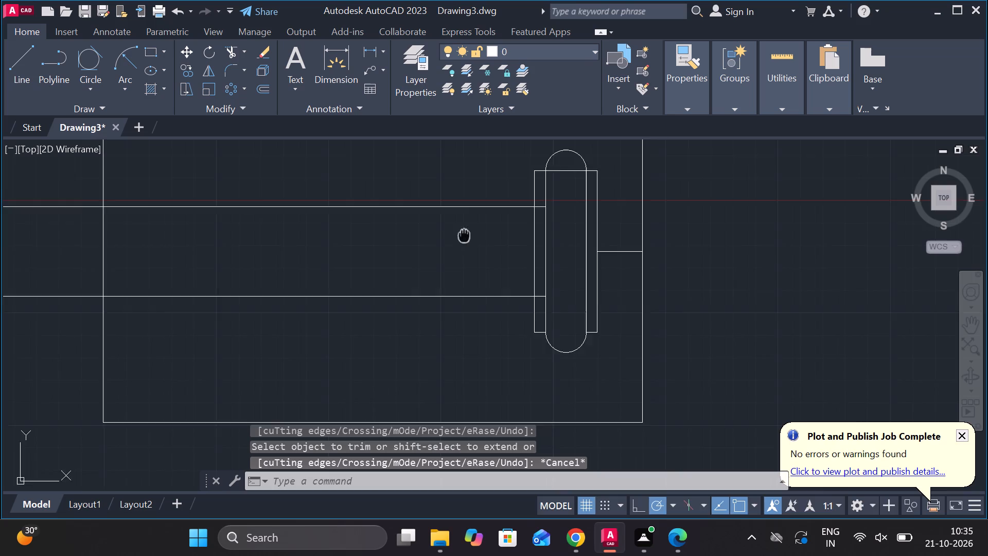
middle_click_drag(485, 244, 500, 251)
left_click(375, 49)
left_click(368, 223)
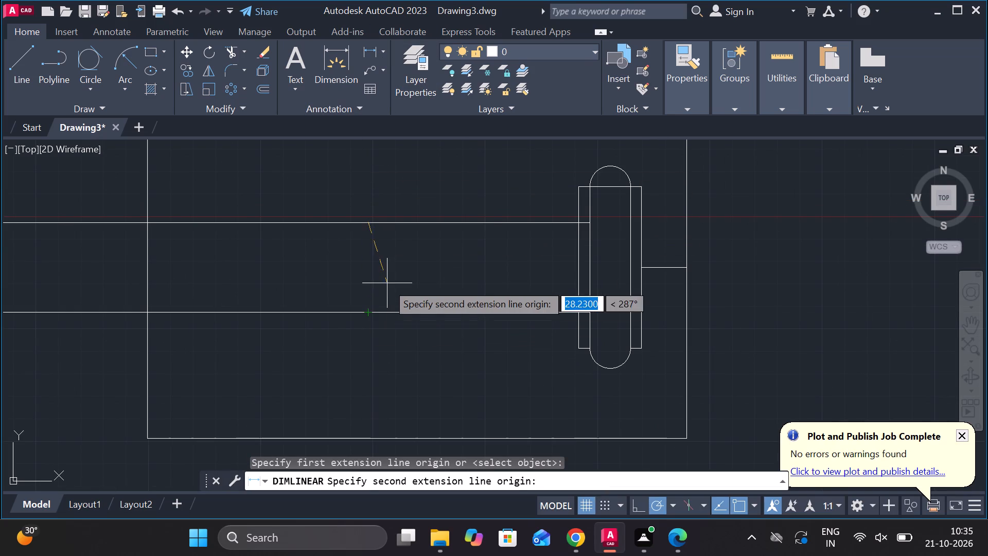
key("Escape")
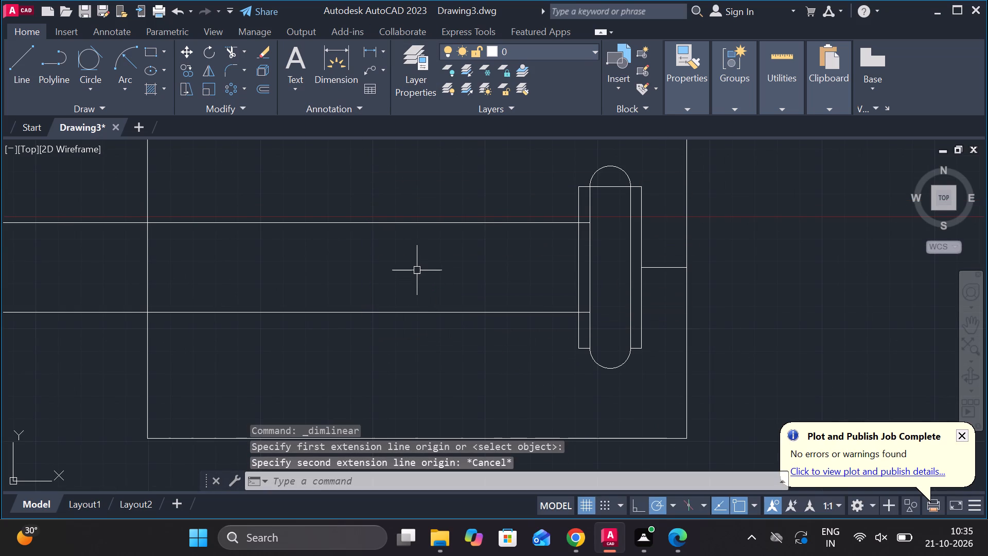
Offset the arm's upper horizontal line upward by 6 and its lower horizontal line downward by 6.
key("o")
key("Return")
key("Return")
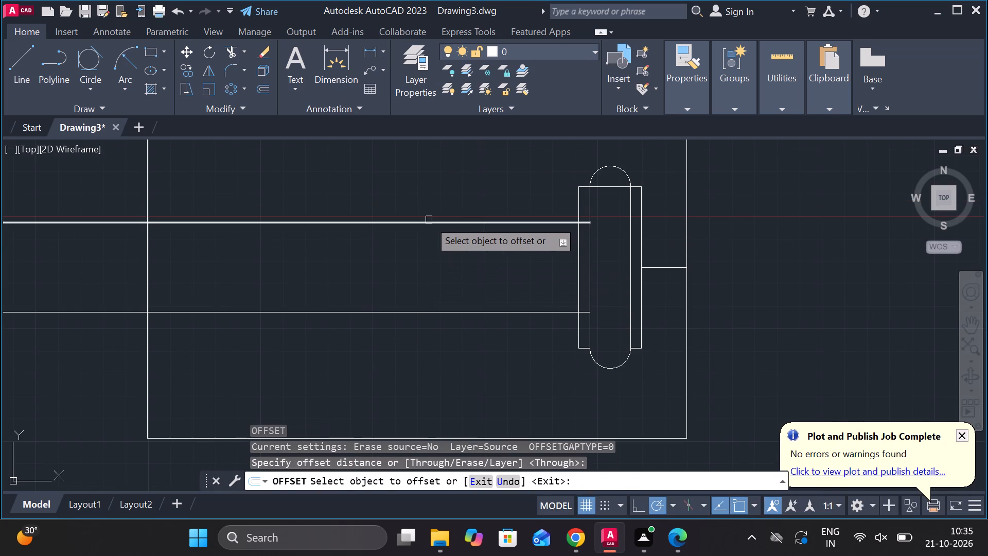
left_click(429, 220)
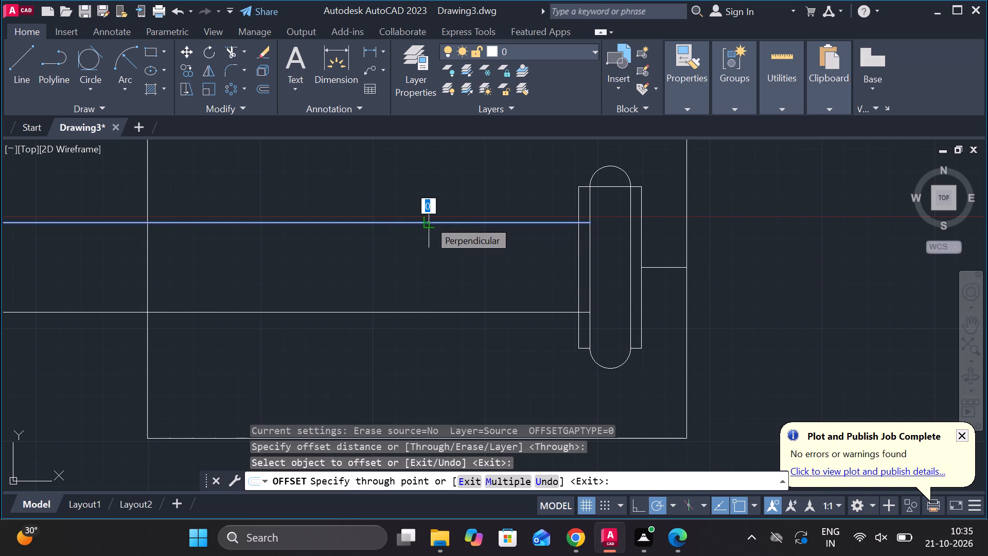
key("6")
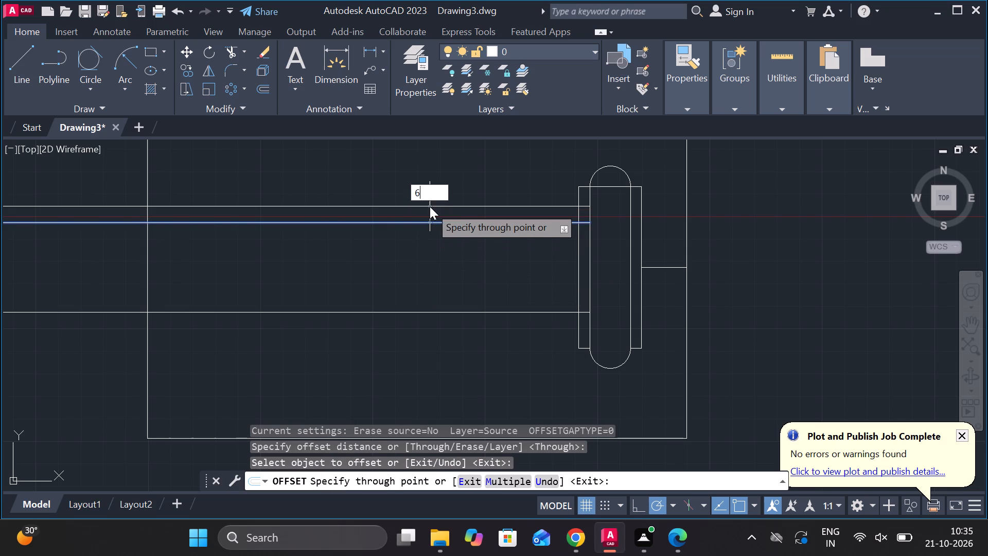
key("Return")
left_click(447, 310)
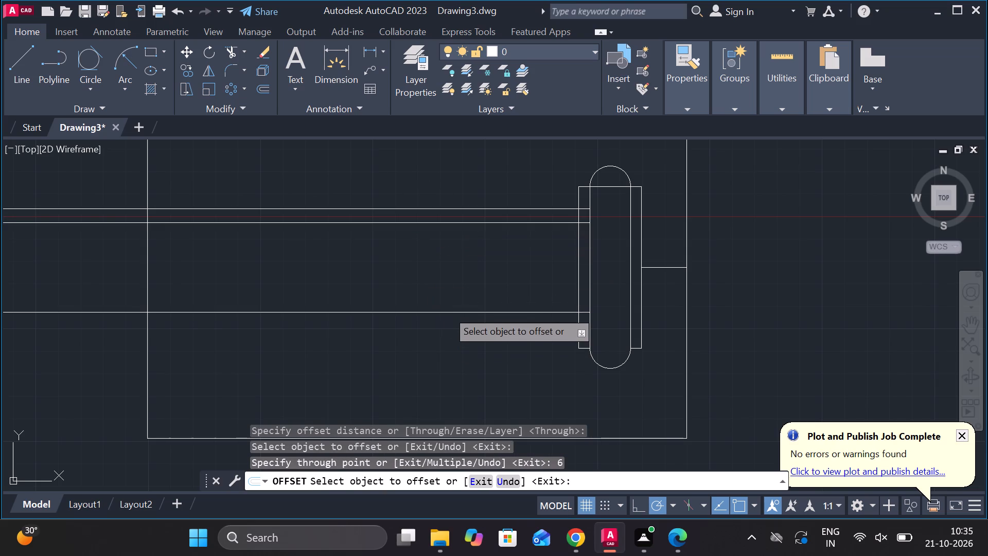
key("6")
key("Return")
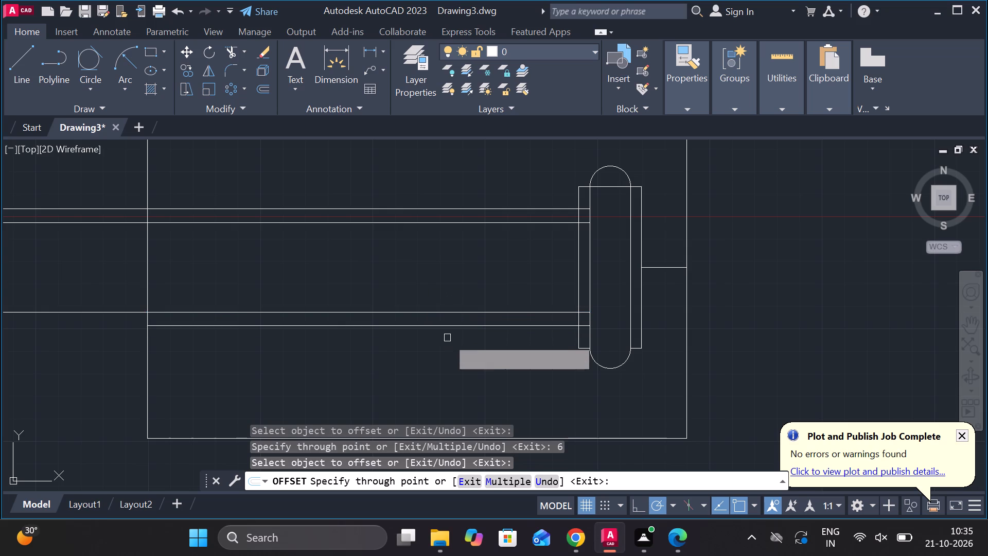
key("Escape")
Erase the arm's two original horizontal lines between the 6-unit offset lines.
left_click(437, 314)
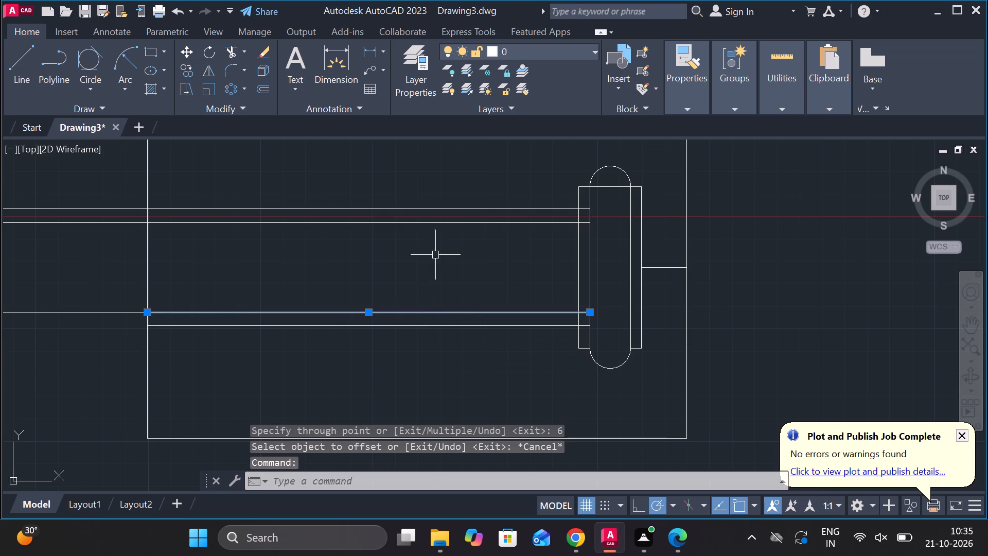
left_click(429, 222)
type("e")
key("space")
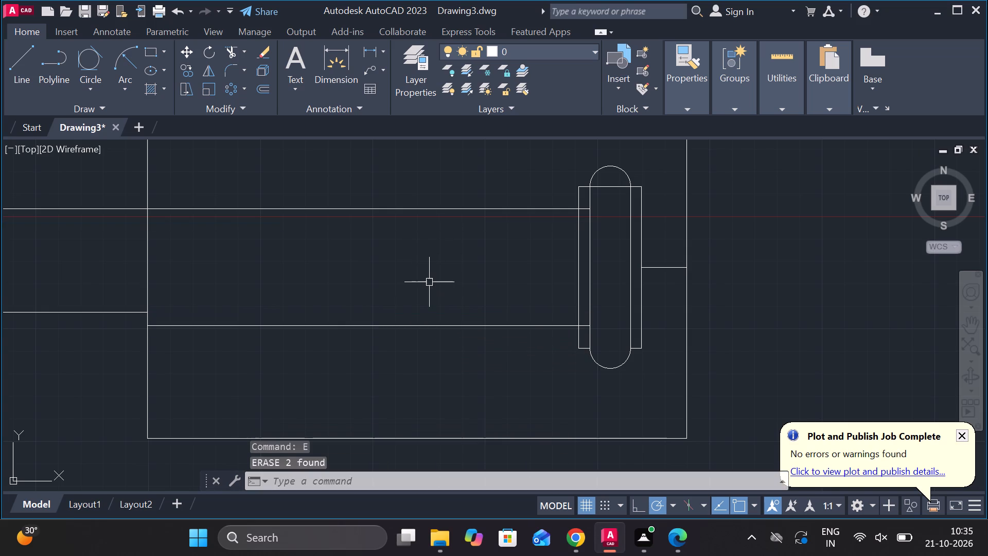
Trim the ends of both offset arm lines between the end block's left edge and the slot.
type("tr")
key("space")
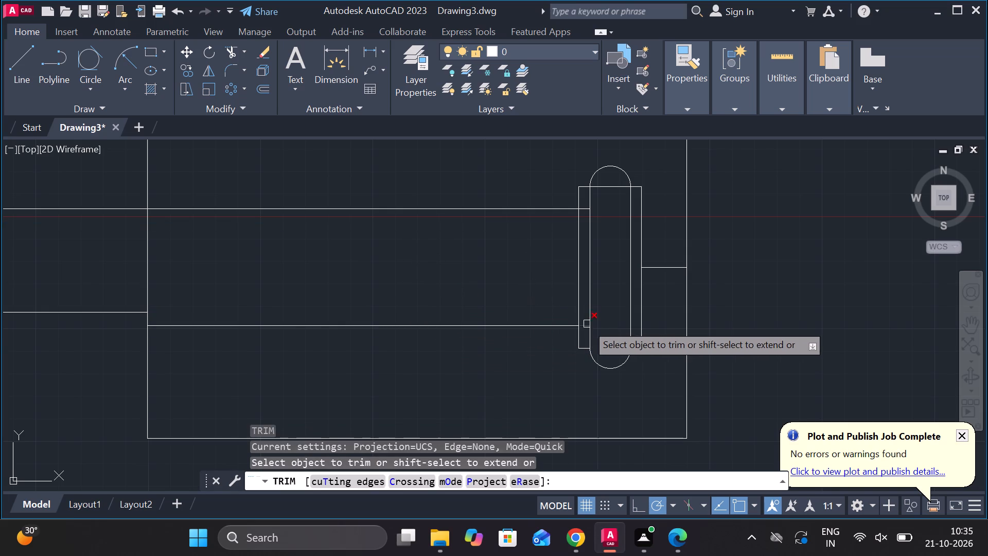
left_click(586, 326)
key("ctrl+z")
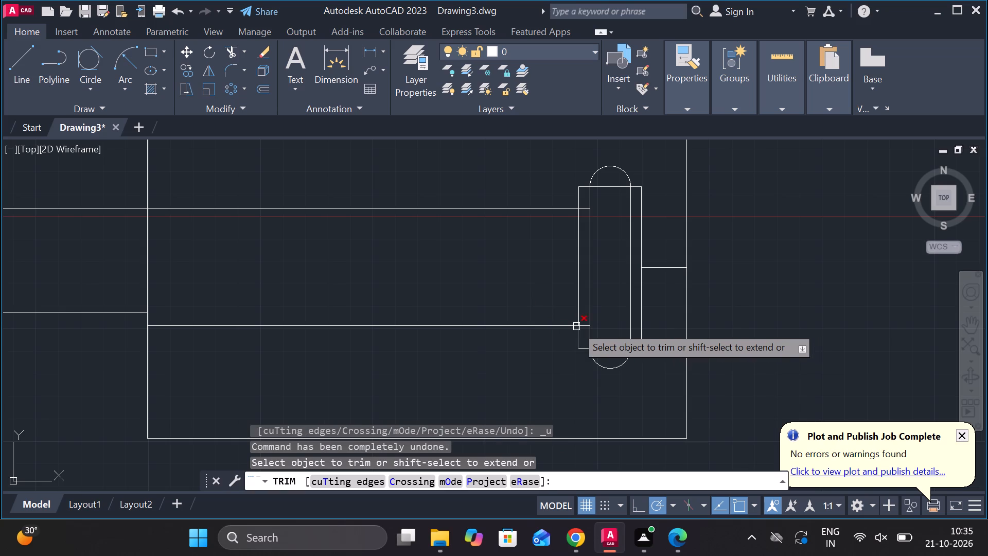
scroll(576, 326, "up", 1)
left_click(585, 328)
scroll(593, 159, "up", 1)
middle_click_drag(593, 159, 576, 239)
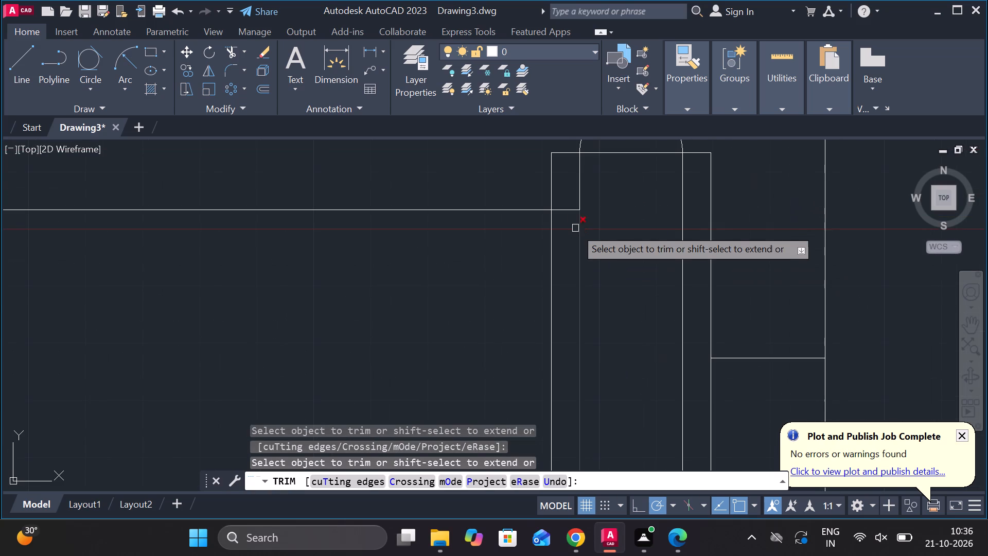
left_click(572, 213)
Trim the end block's top edge inside the slot and the leftover lower arm line outside the large outline.
scroll(604, 219, "down", 3)
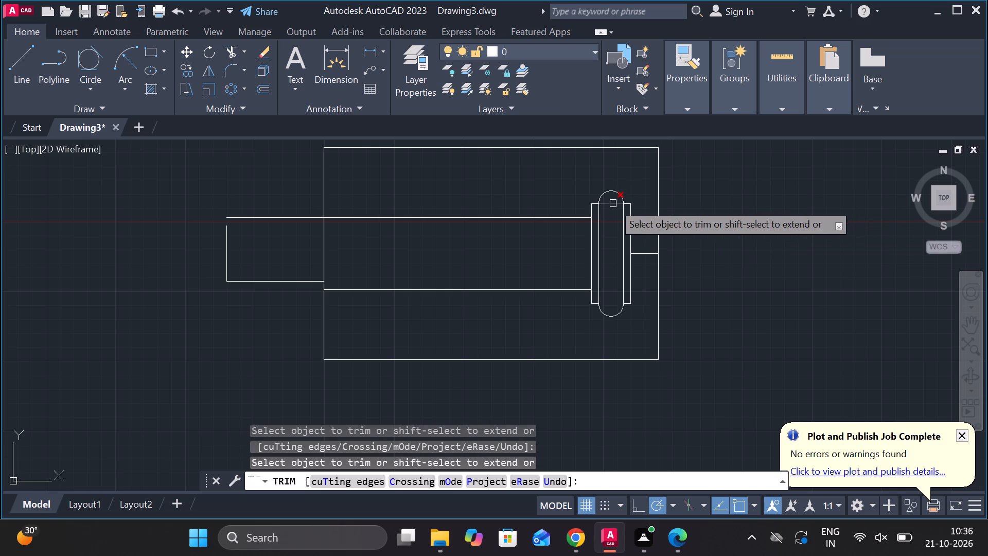
left_click(613, 203)
middle_click_drag(439, 253, 517, 265)
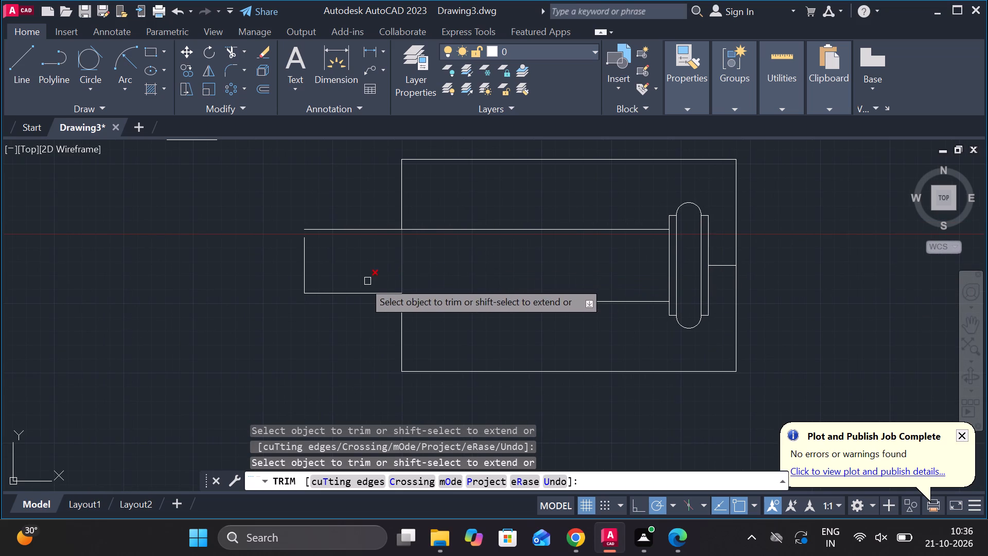
left_click(358, 295)
key("Escape")
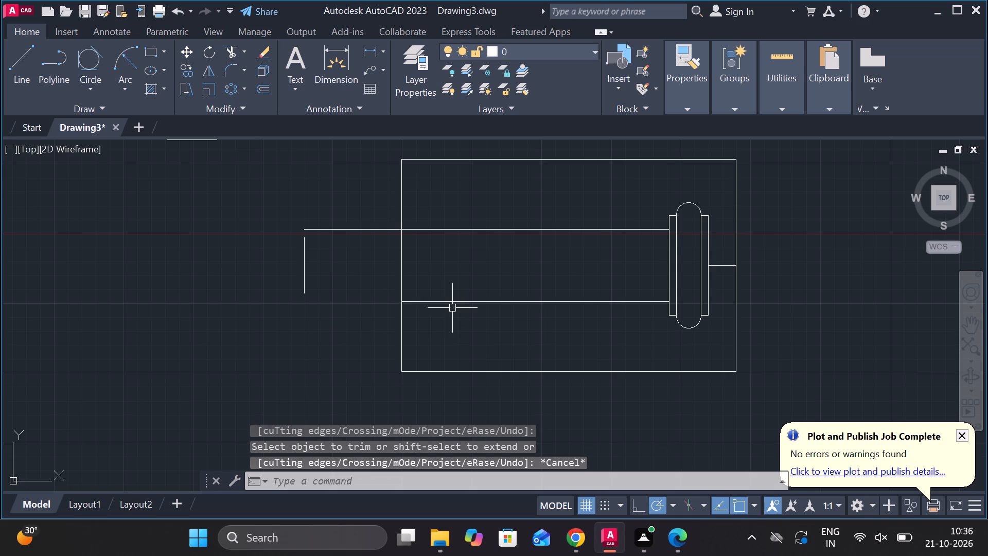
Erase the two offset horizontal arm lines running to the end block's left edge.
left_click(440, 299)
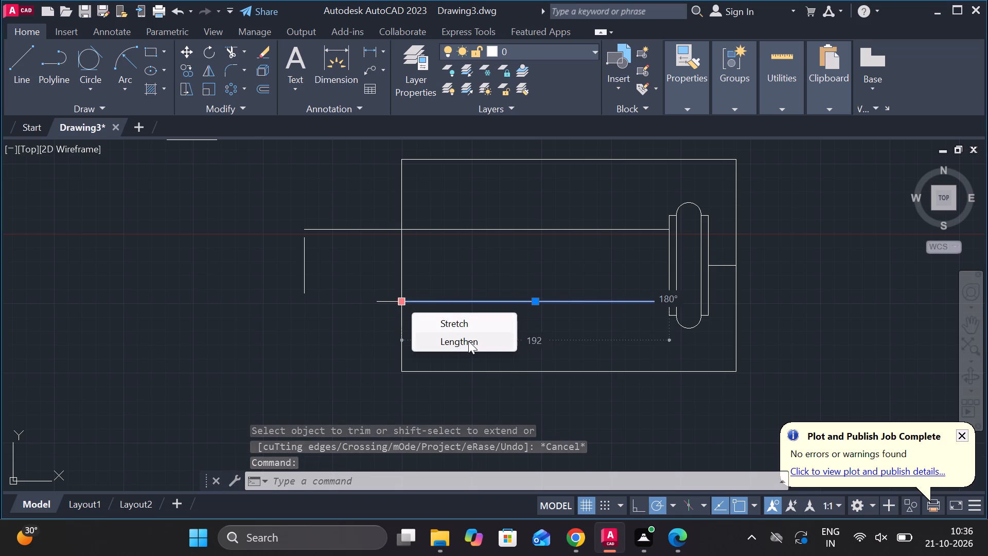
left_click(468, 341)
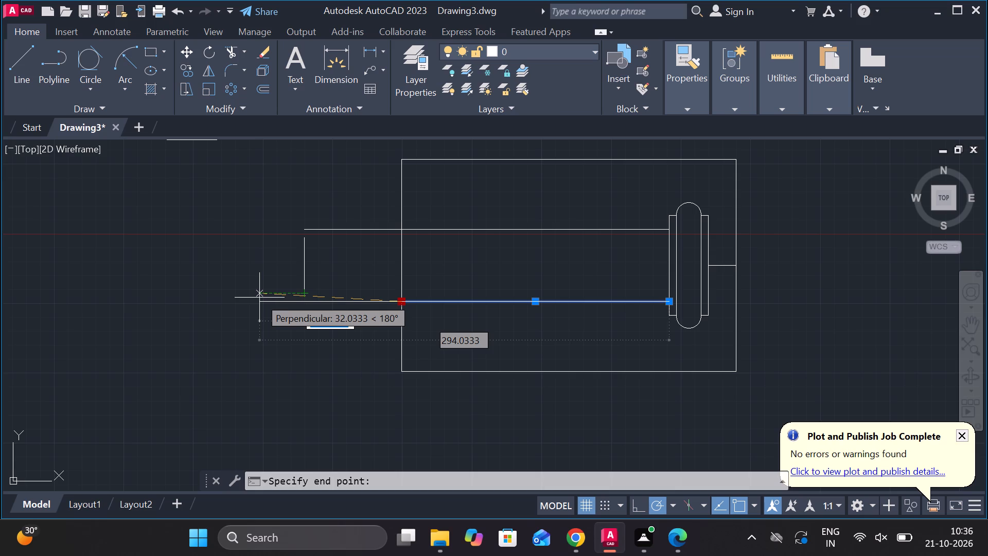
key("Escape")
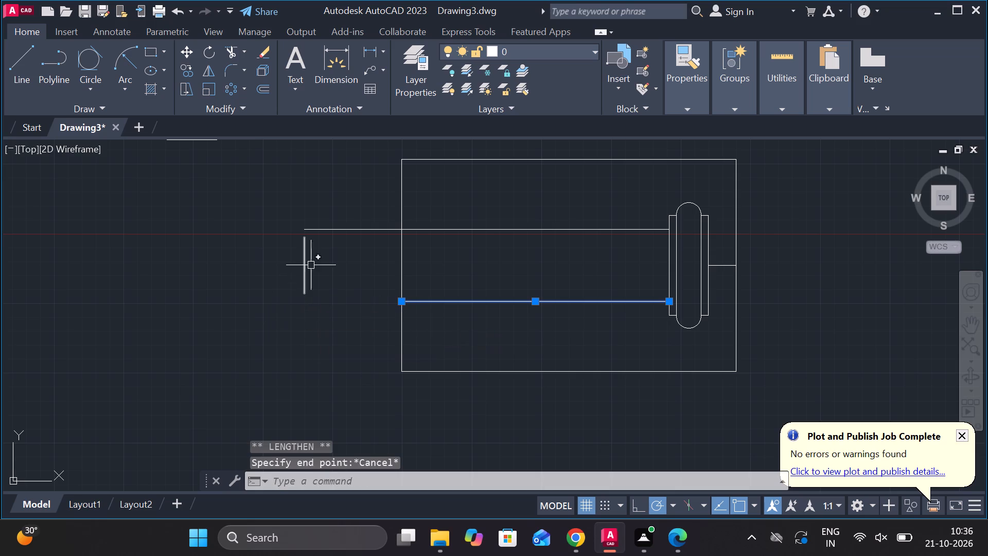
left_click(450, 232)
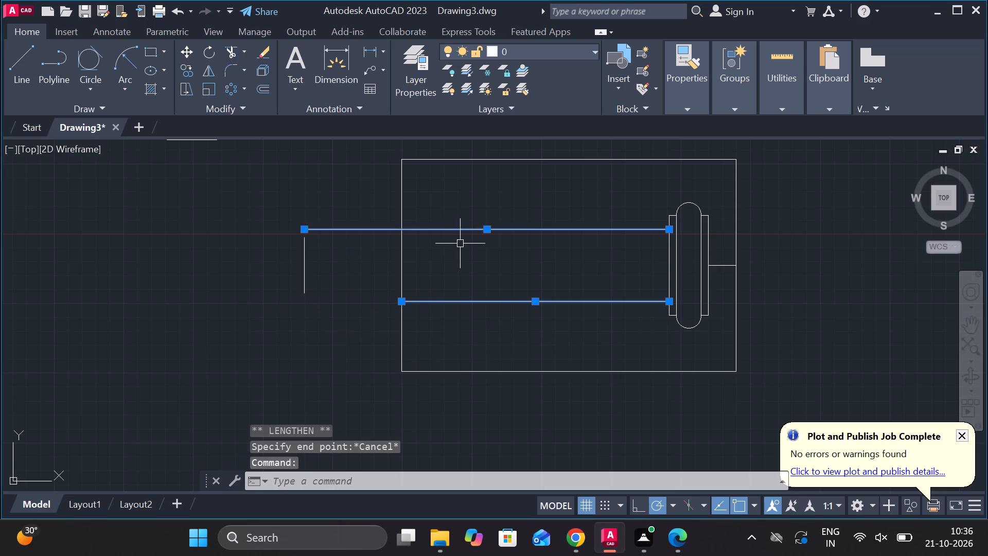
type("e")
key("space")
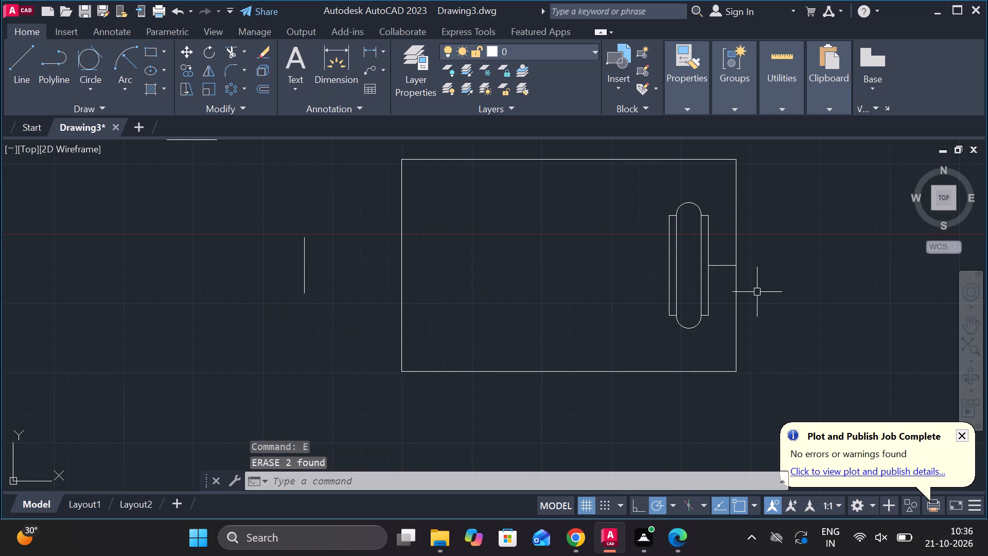
Offset the short horizontal centre line right of the end block by 28, once upward and once downward.
left_click(727, 268)
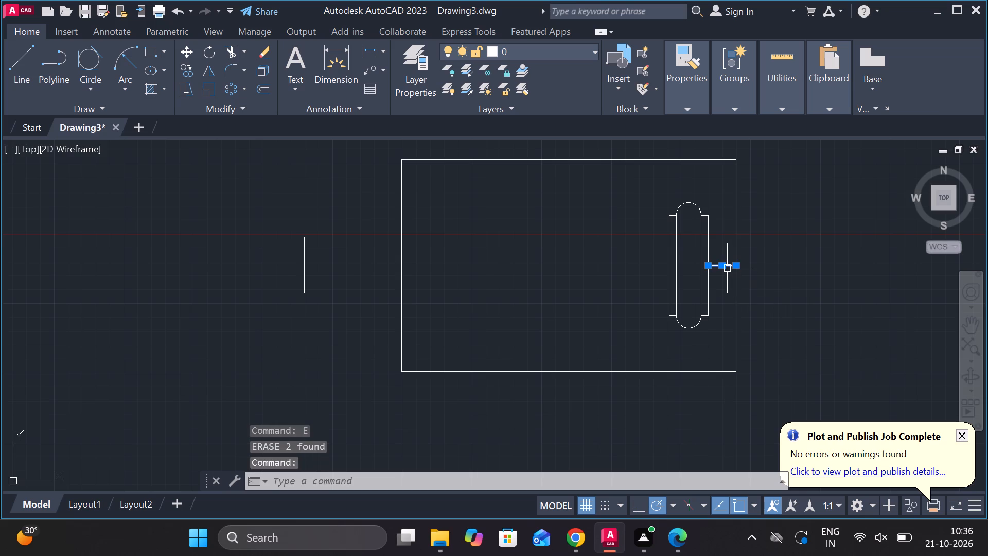
key("o")
key("Return")
key("Return")
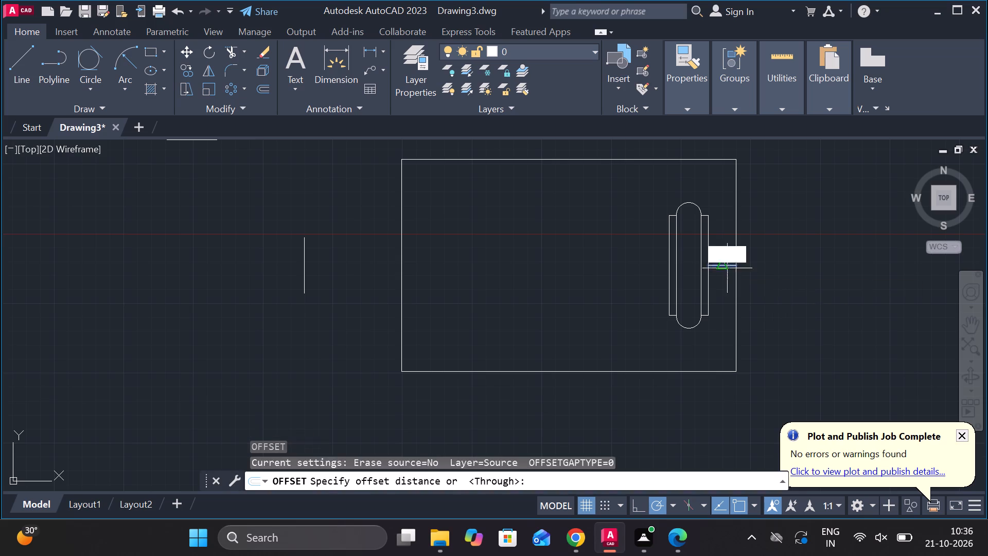
type("28")
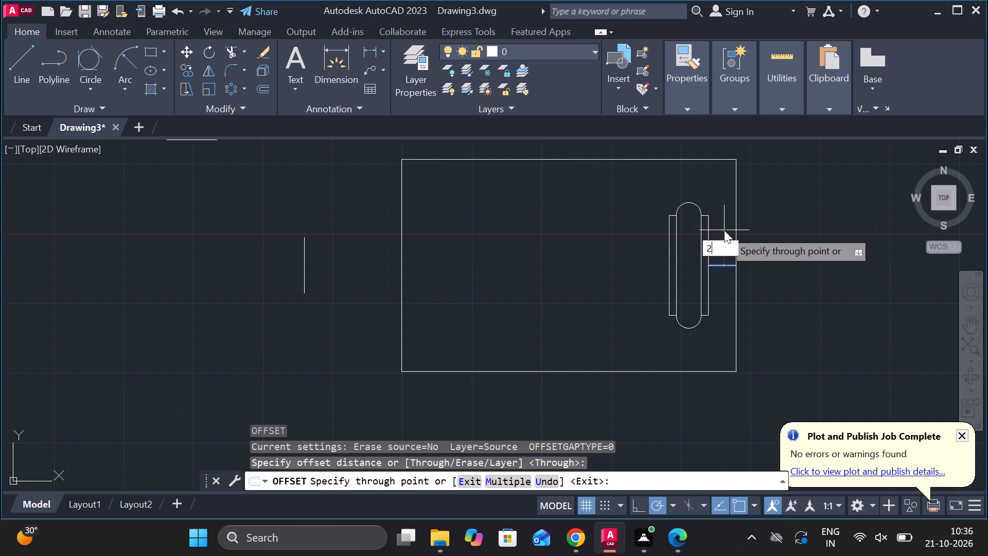
key("Return")
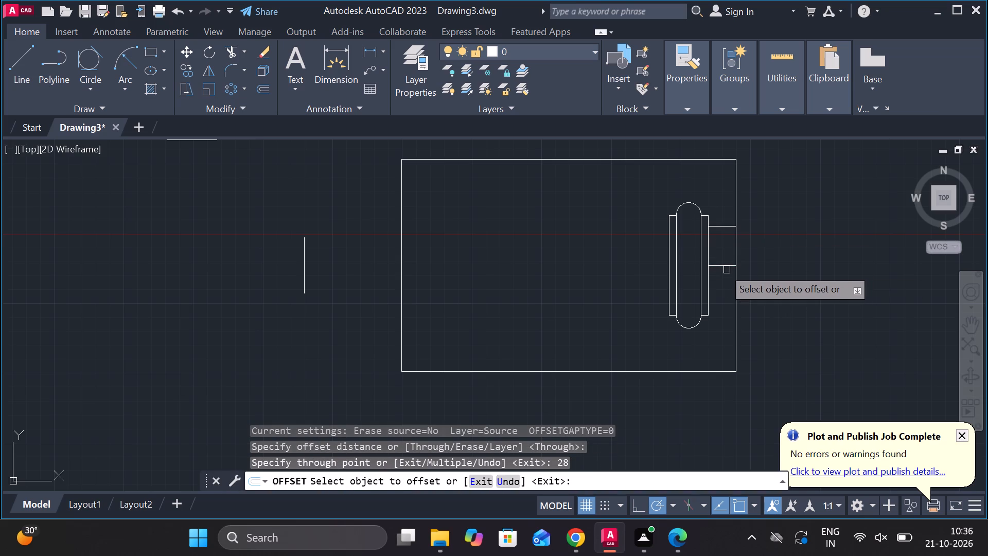
left_click(723, 268)
type("28")
key("Return")
key("Escape")
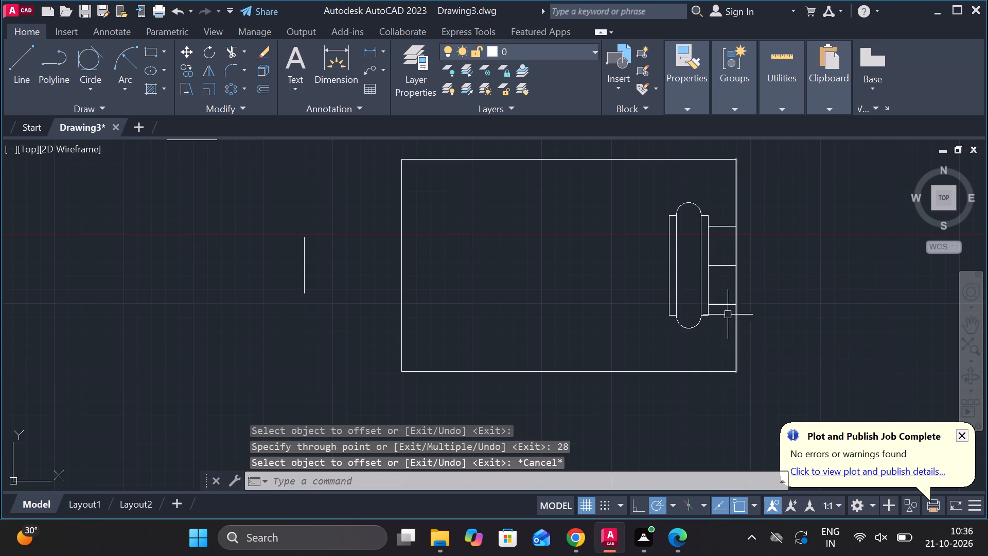
Lengthen the lower and upper 28-unit offset lines leftward past the arm's left end line.
left_click(721, 305)
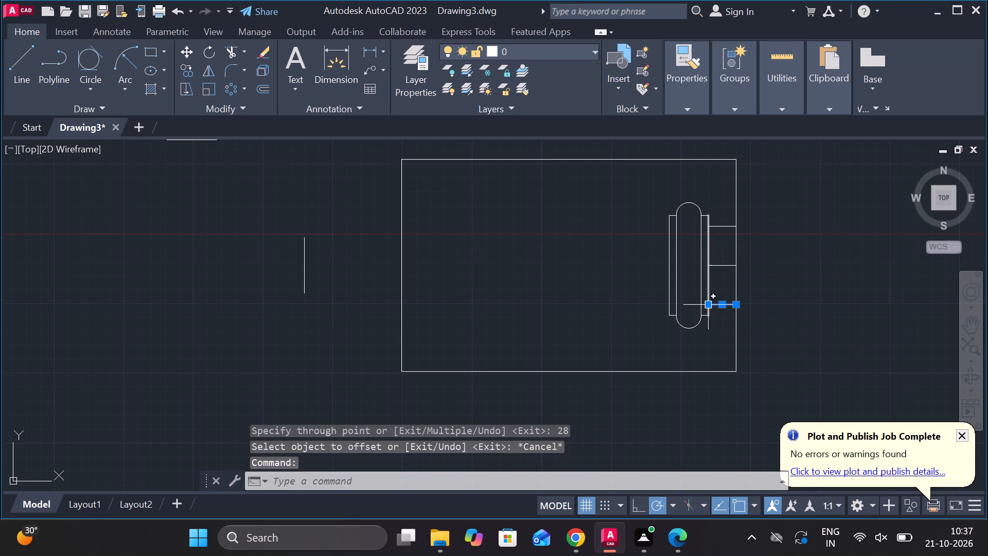
left_click(745, 345)
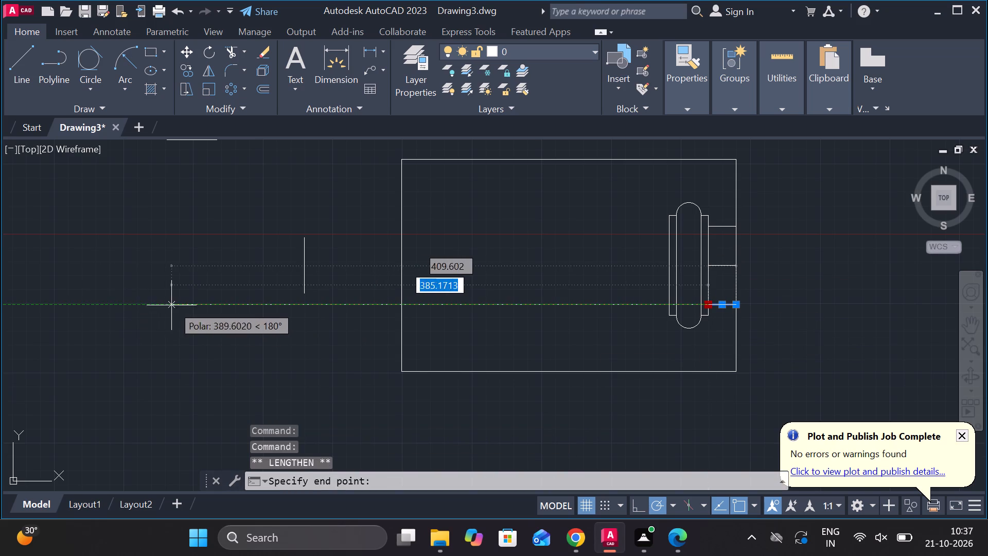
left_click(206, 305)
key("Escape")
left_click(723, 228)
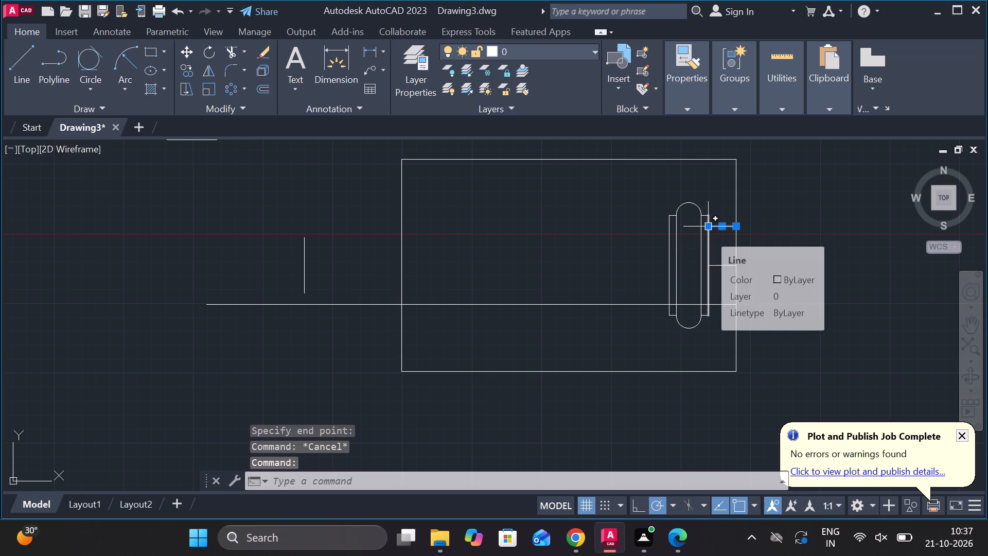
left_click(724, 262)
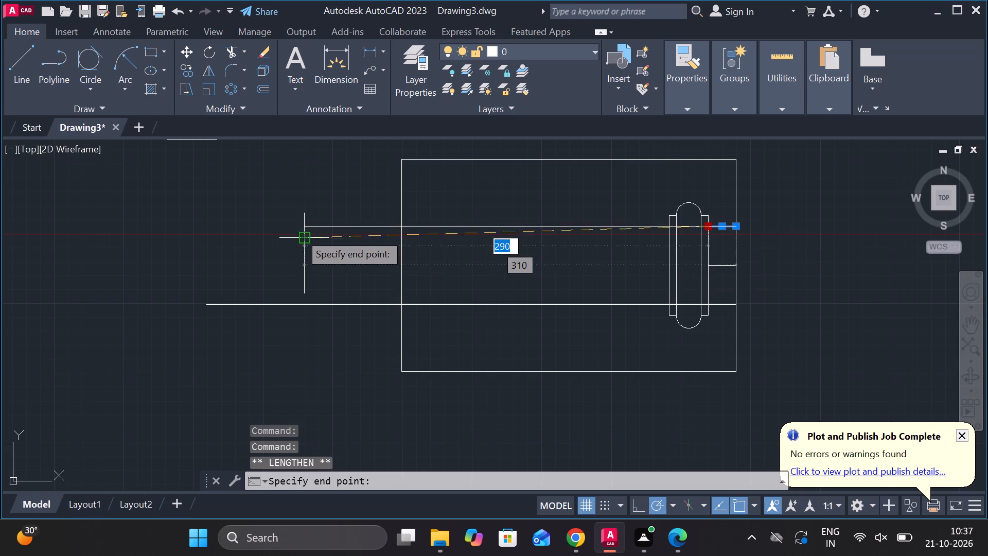
left_click(281, 230)
key("Escape")
Extend the arm's left vertical end line up and down to meet the two lengthened horizontal lines.
type("ex")
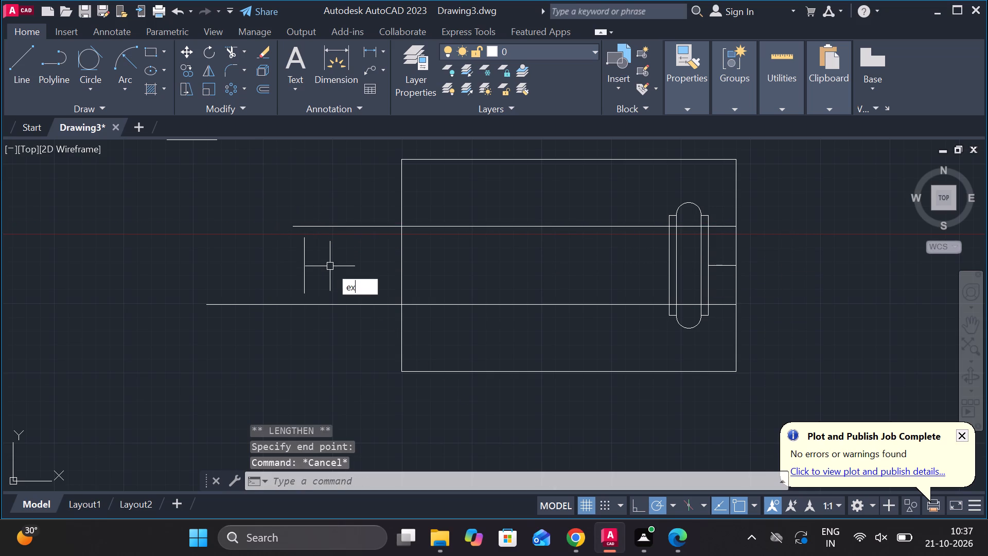
key("space")
left_click(301, 266)
left_click(302, 250)
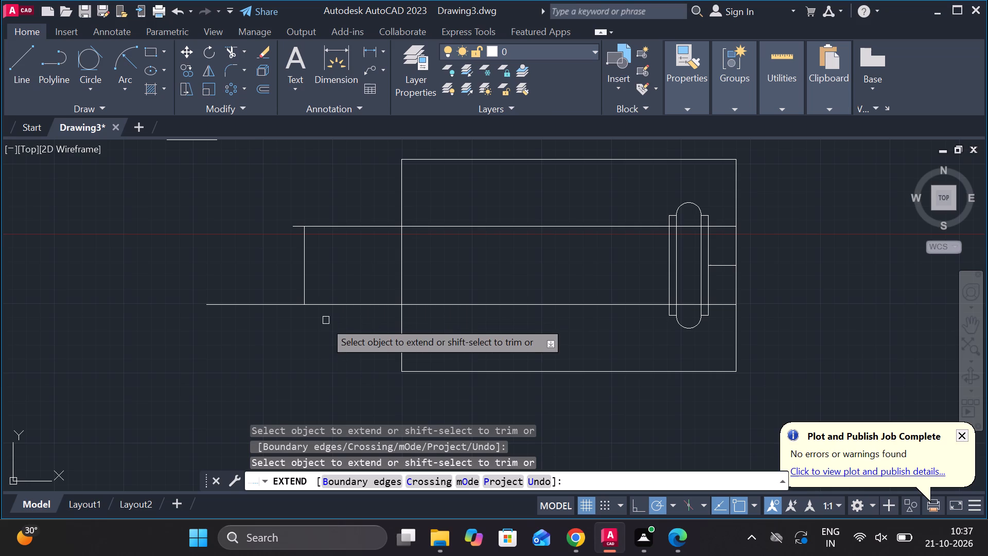
key("Escape")
Trim the overhanging left ends of the two horizontal arm lines back to the arm's vertical end line.
type("tr")
key("space")
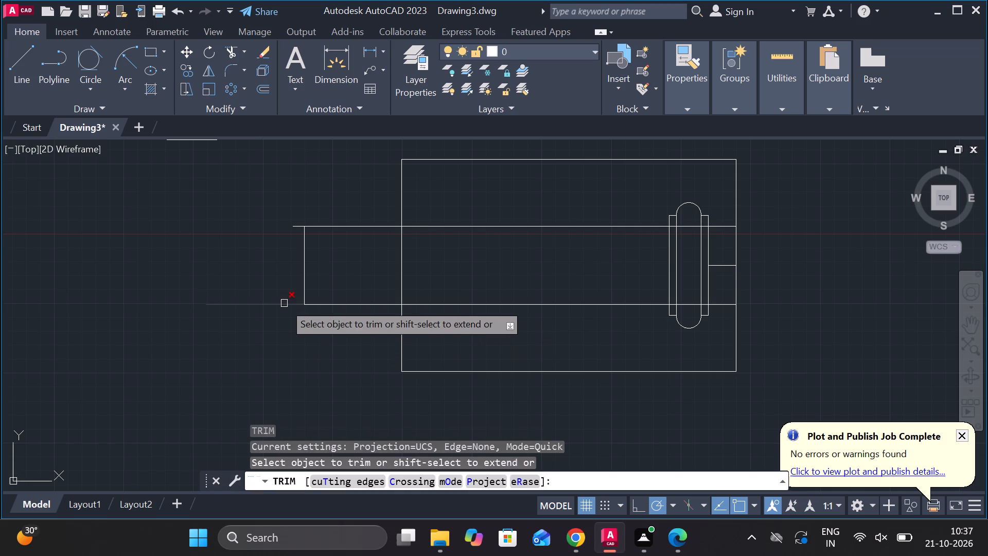
left_click(284, 302)
left_click(300, 226)
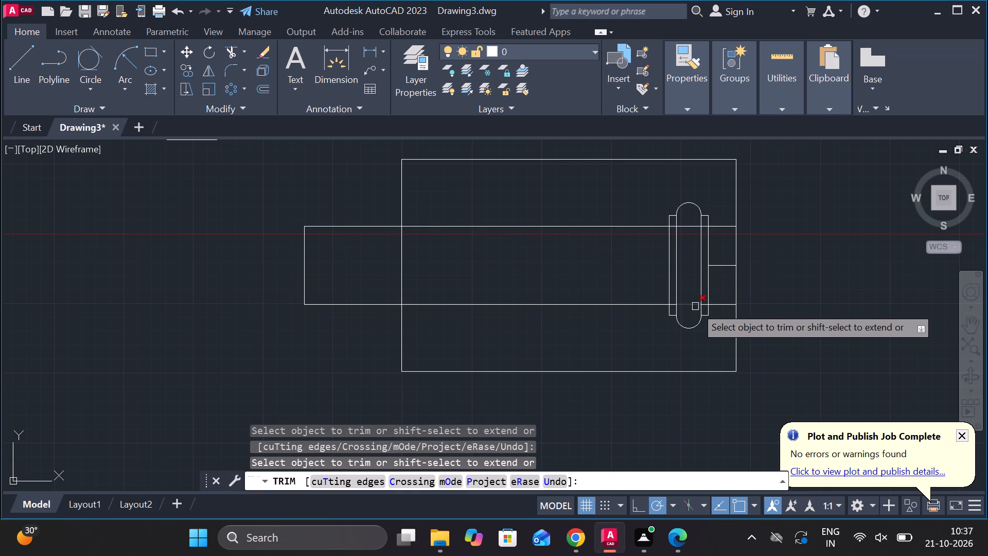
Trim the two arm lines inside the slot and end block, and between the block and the rectangle's right edge.
left_click(695, 306)
left_click(692, 228)
scroll(692, 228, "up", 2)
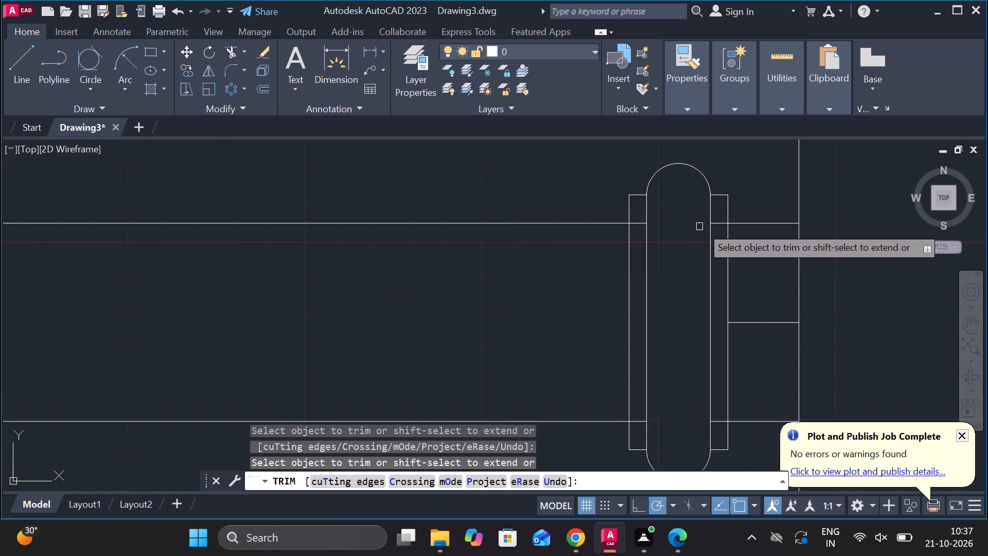
left_click(719, 223)
left_click(637, 225)
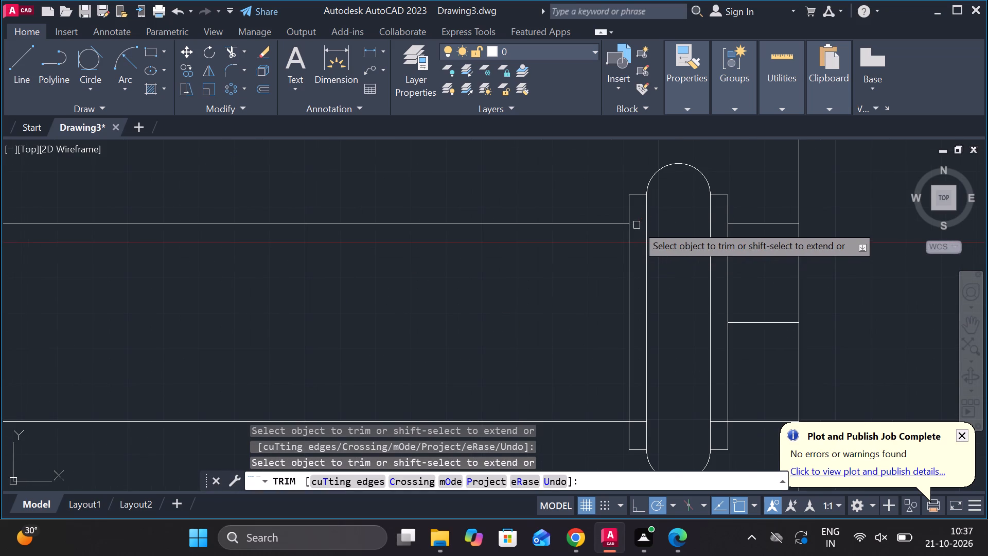
left_click(637, 423)
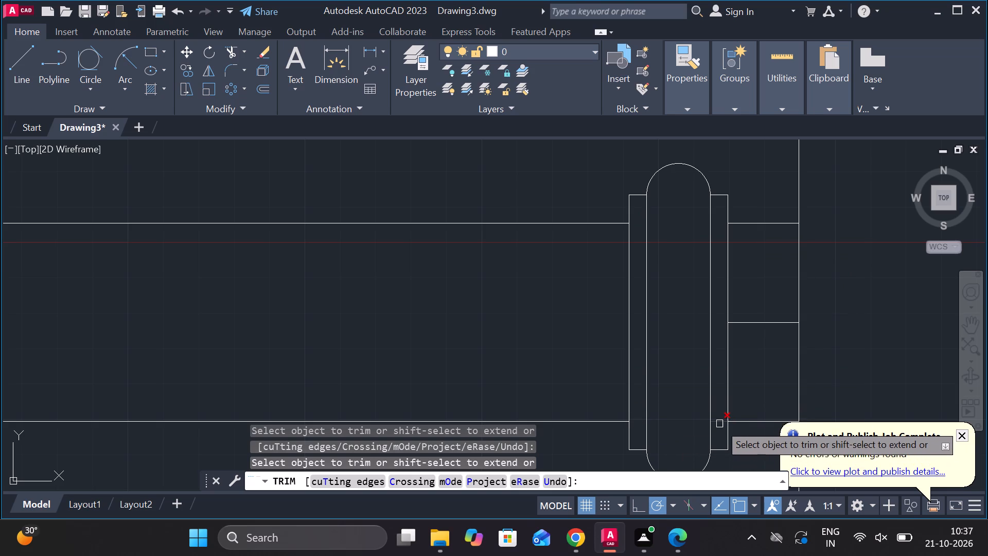
left_click(719, 424)
scroll(725, 404, "down", 3)
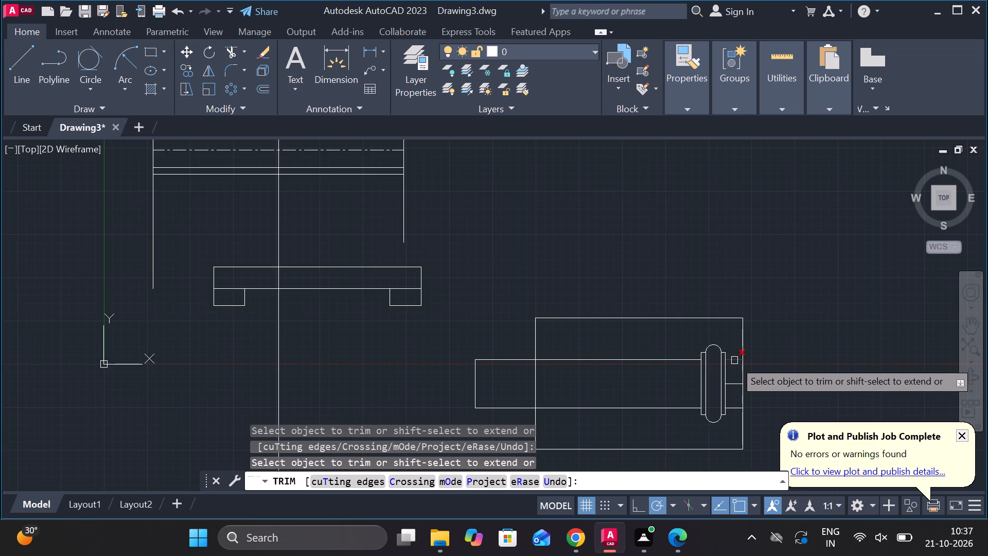
left_click(734, 360)
left_click(735, 407)
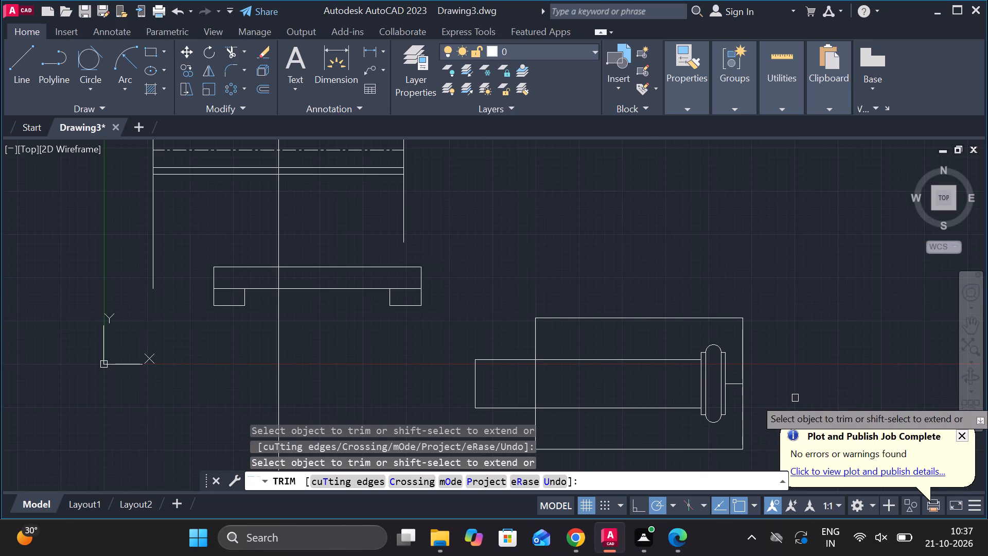
middle_click_drag(795, 398, 796, 325)
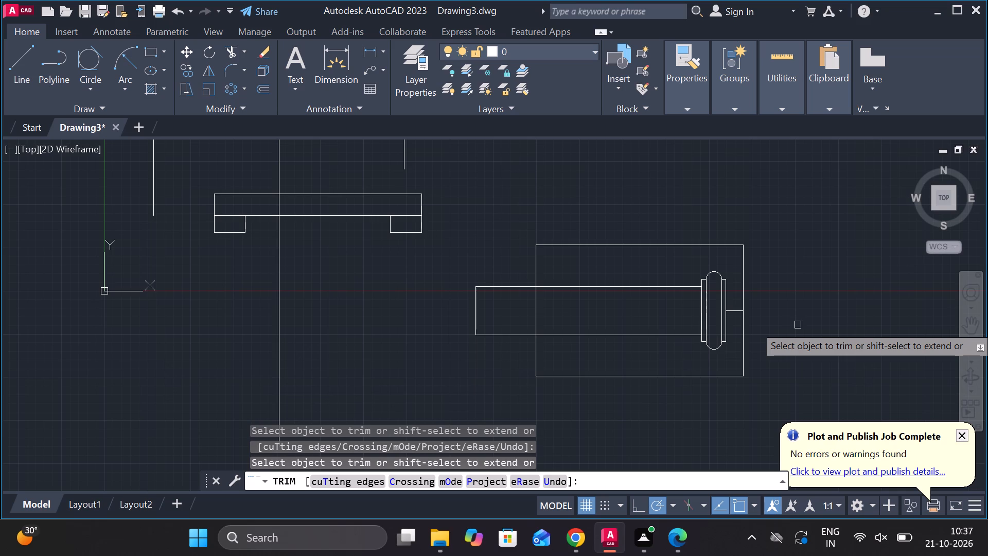
scroll(811, 328, "down", 1)
scroll(737, 347, "up", 2)
scroll(686, 347, "down", 2)
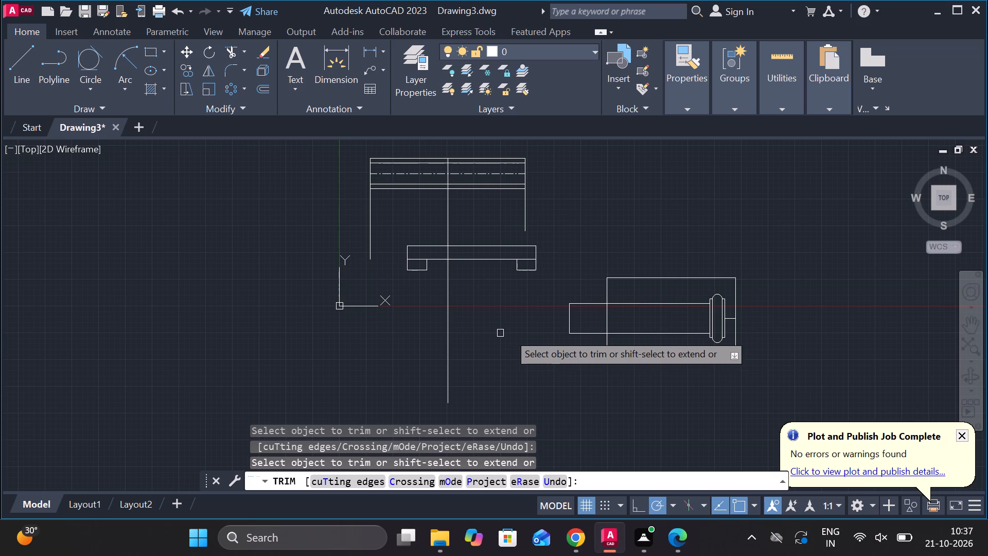
key("Escape")
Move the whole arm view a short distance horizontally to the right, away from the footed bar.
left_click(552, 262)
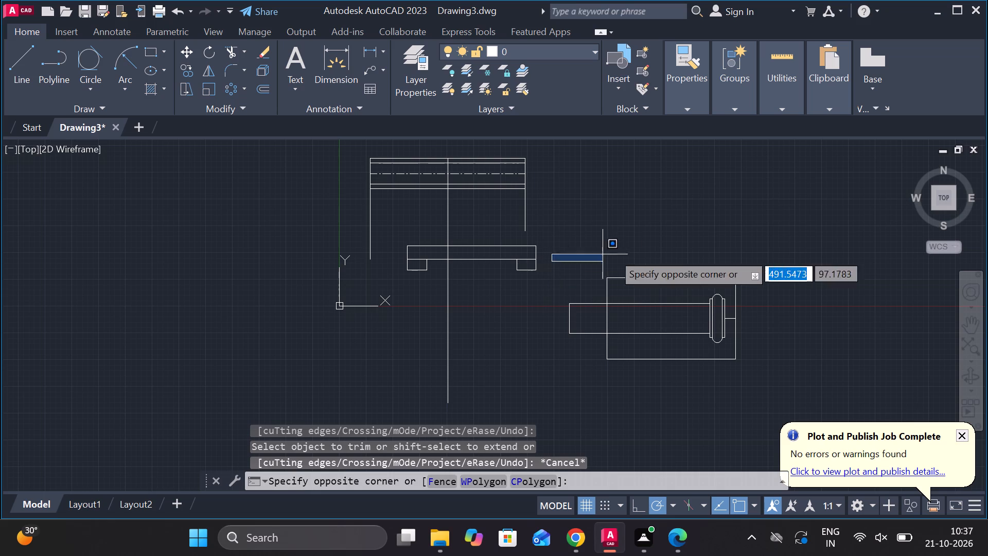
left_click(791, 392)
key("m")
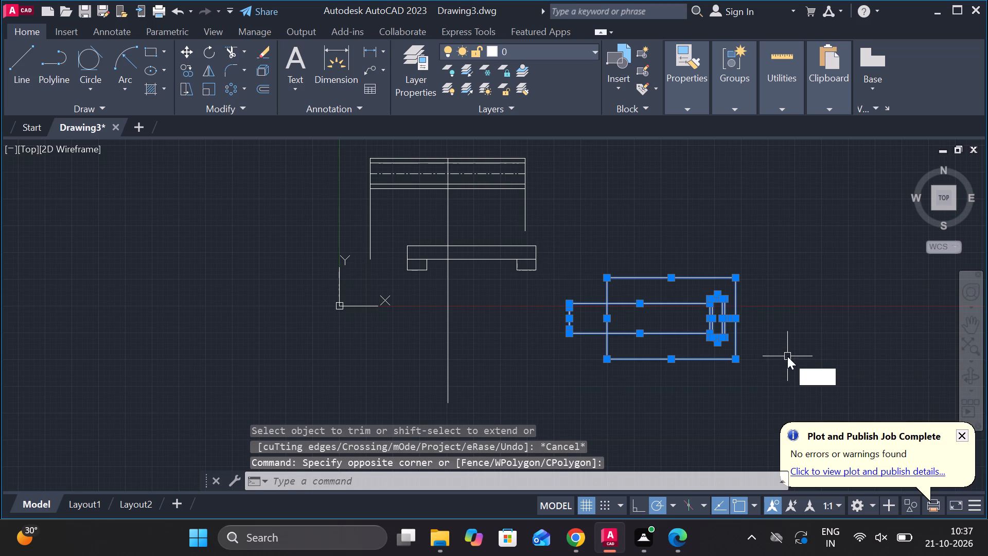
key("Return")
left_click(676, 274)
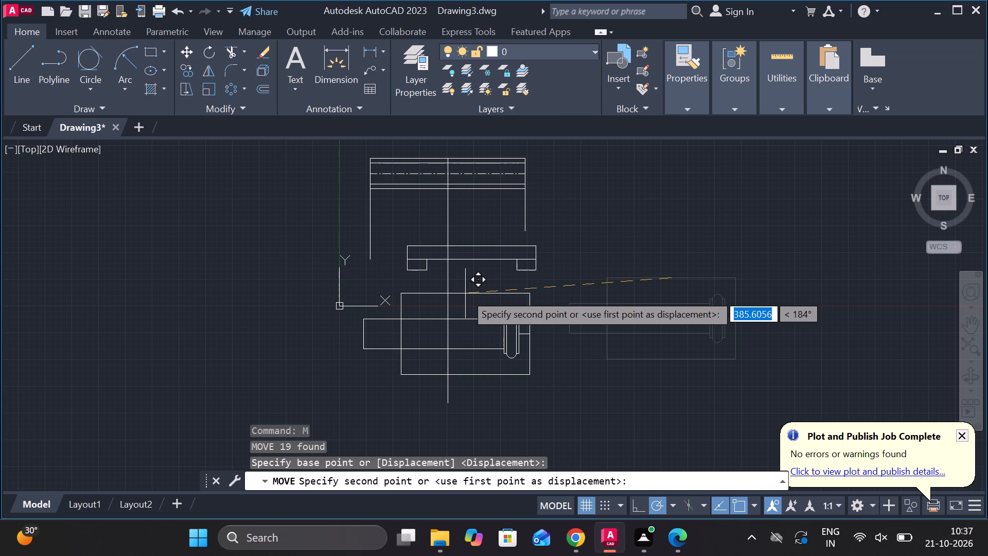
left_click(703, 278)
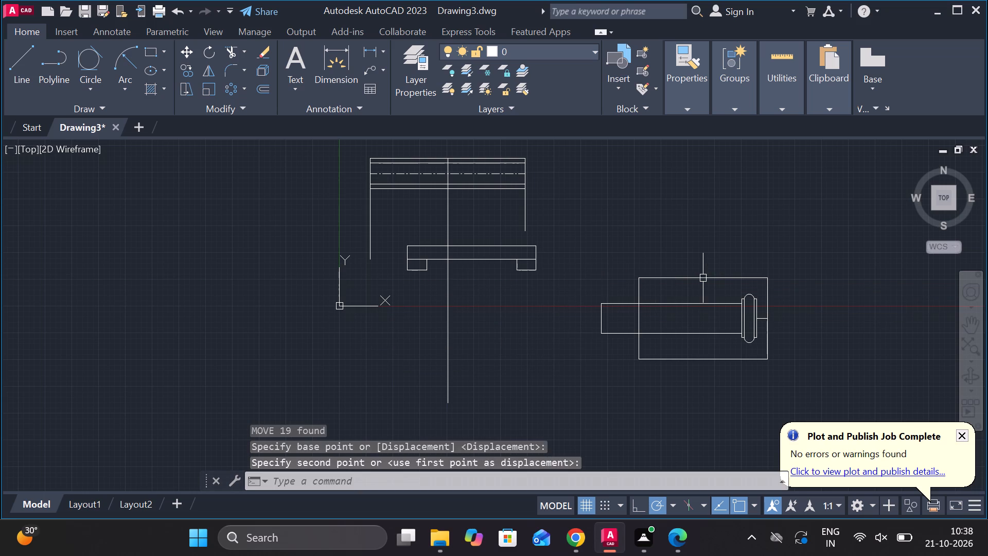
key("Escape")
Stretch the lower end of the top view's left vertical line straight down past the level of the arm view's bottom edge.
left_click(368, 242)
left_click(368, 258)
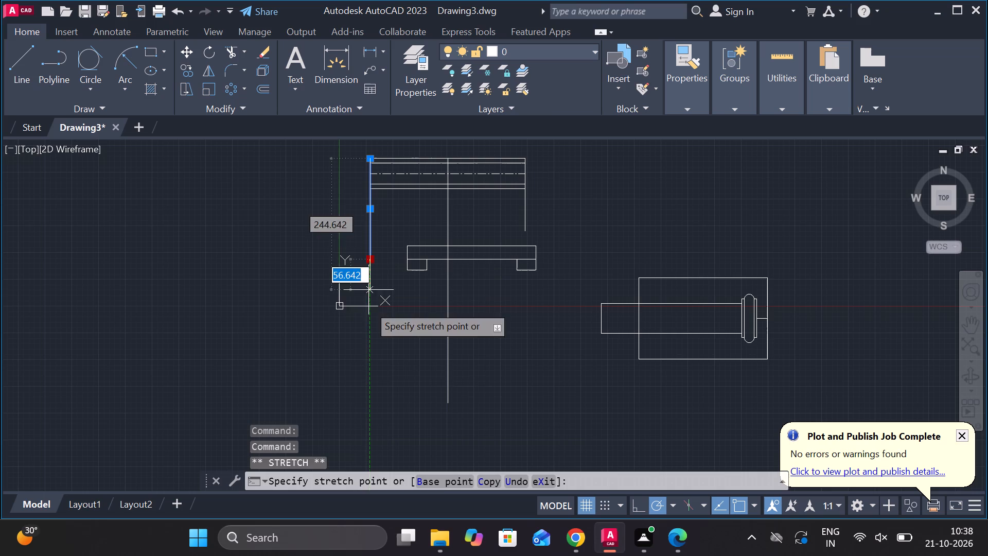
left_click(368, 385)
key("Escape")
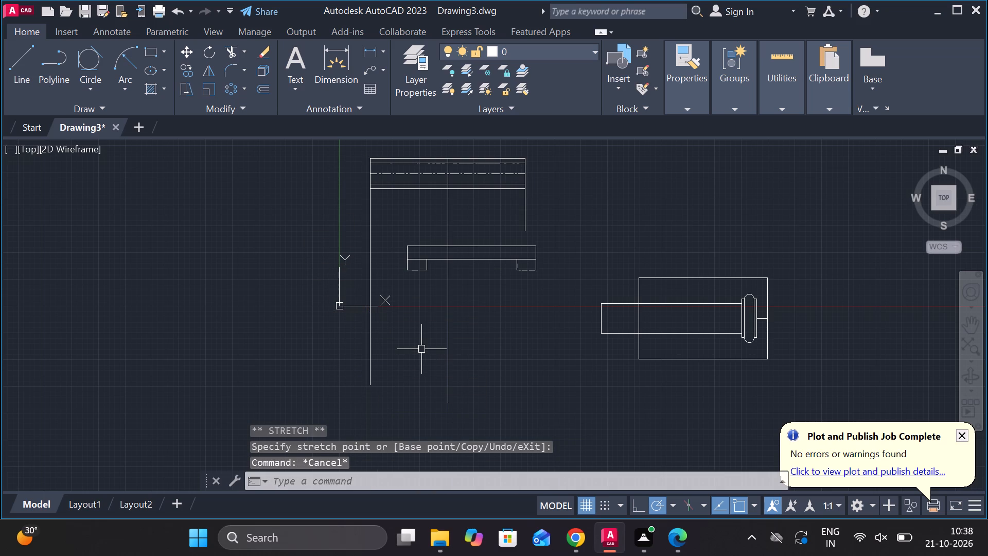
Draw a short horizontal helper line across the lengthened left vertical line, level with the middle of the arm.
middle_click_drag(442, 321, 456, 399)
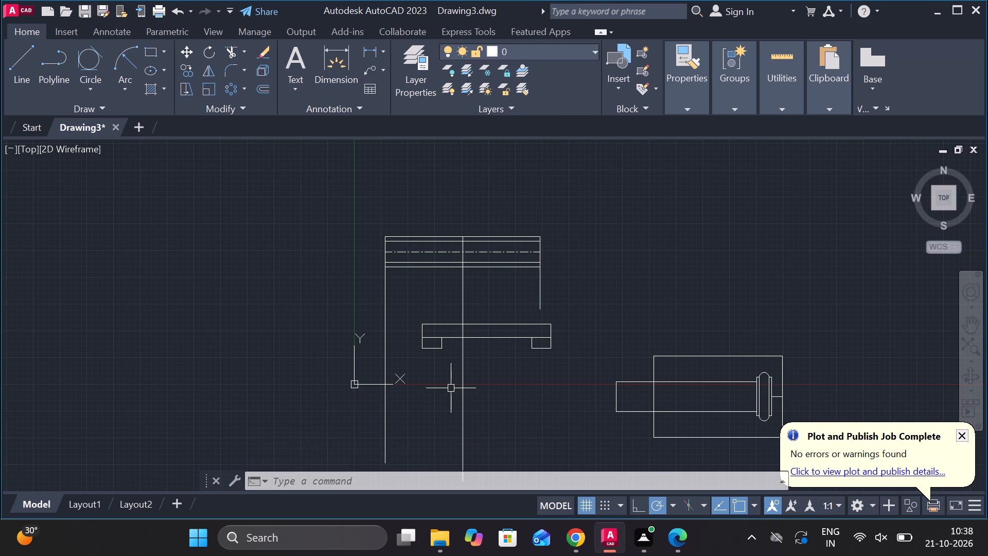
middle_click_drag(496, 361, 495, 309)
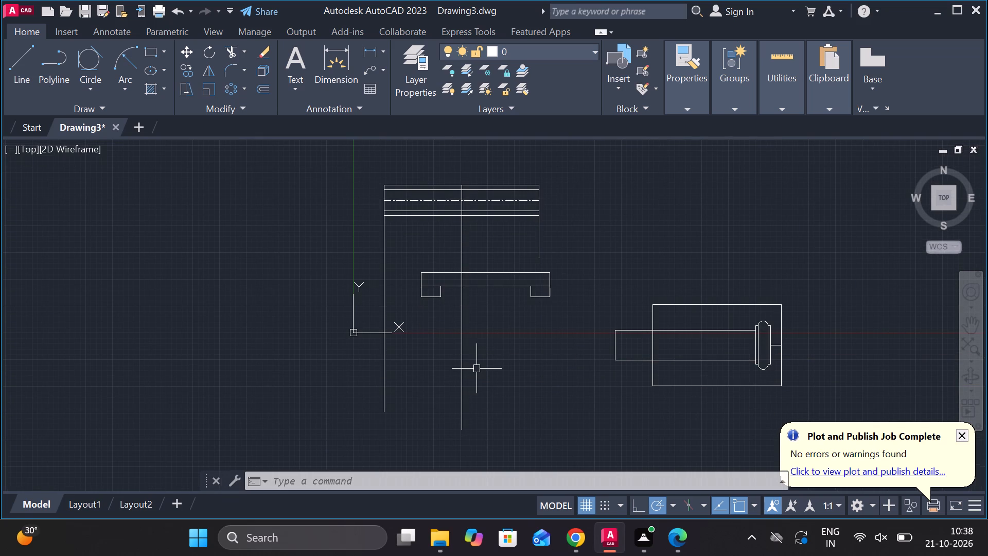
key("semicolon")
key("Escape")
key("l")
key("Return")
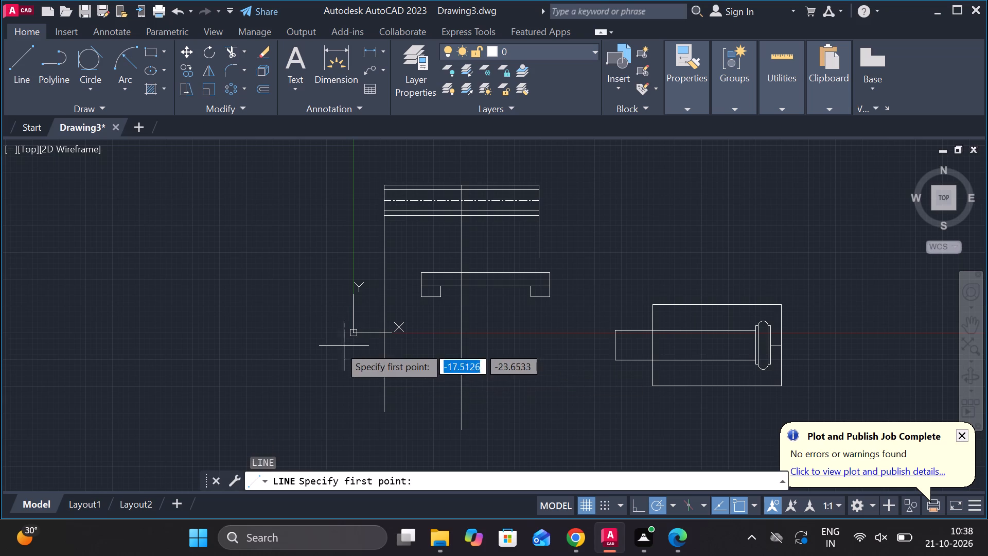
left_click(324, 346)
left_click(412, 350)
key("Escape")
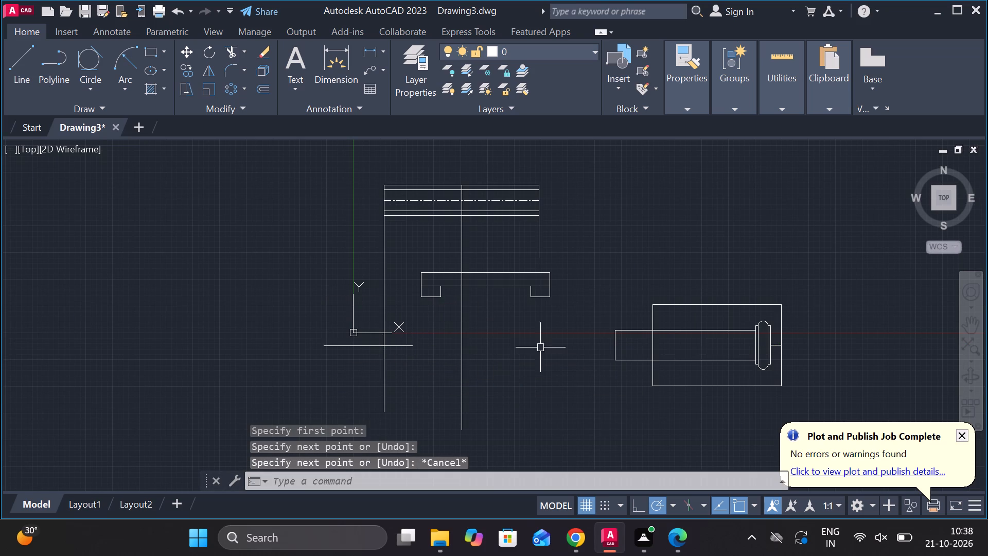
Move the whole arm view from its arm's left end midpoint to where the helper line crosses the left vertical line.
left_click(599, 286)
left_click(832, 406)
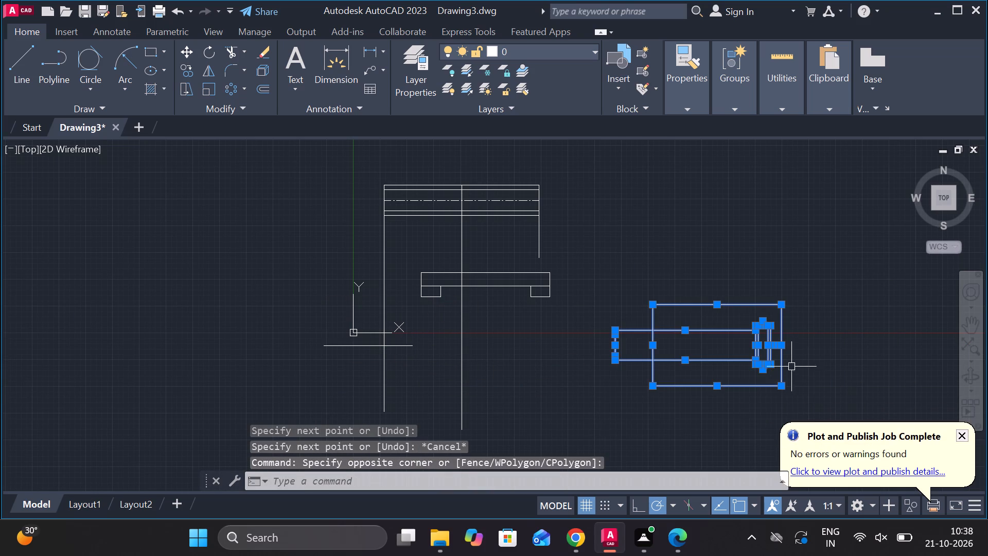
key("m")
key("Return")
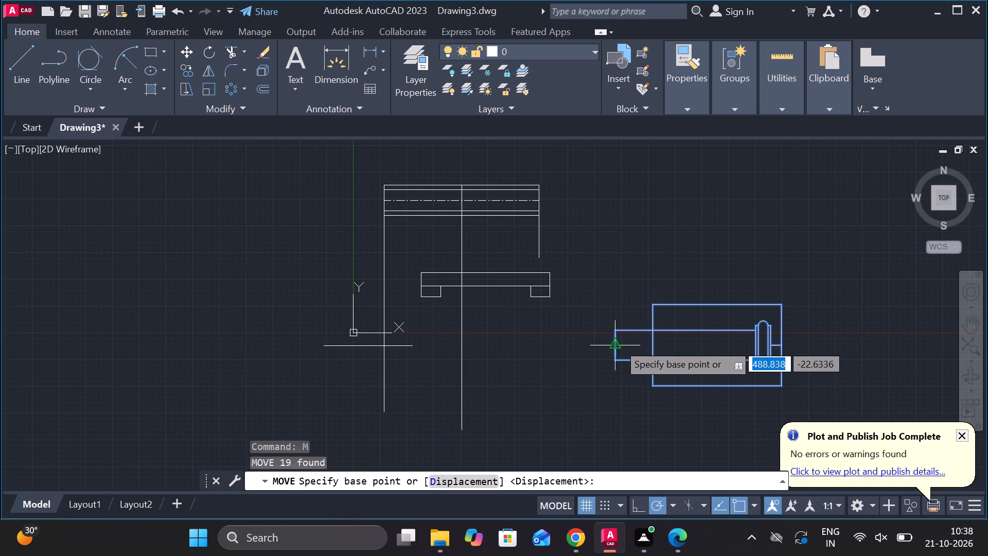
left_click(618, 343)
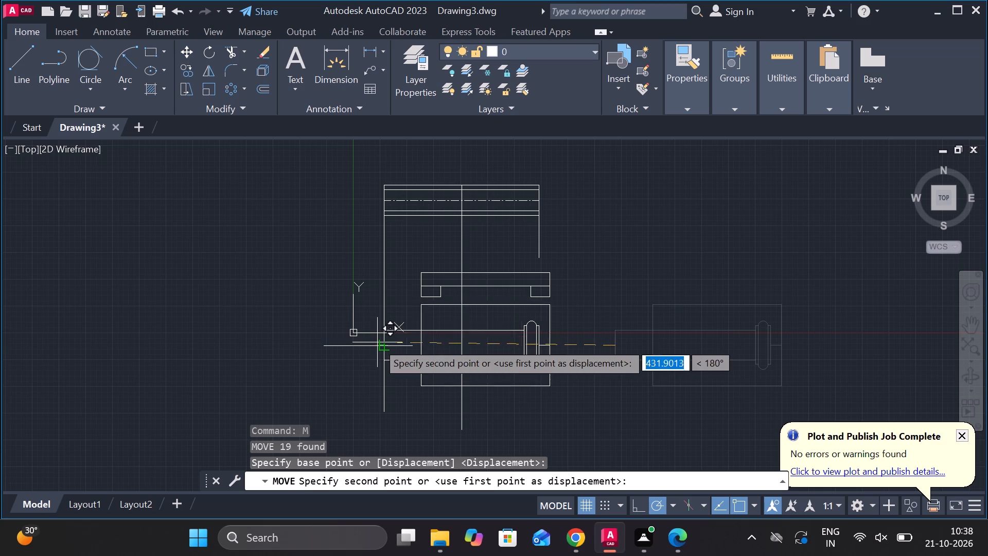
scroll(377, 342, "up", 2)
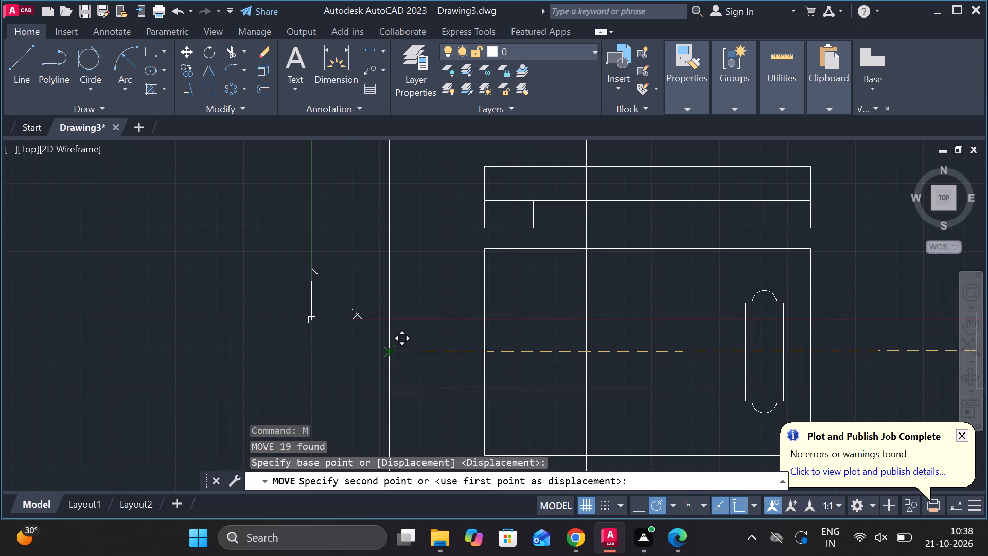
left_click(386, 355)
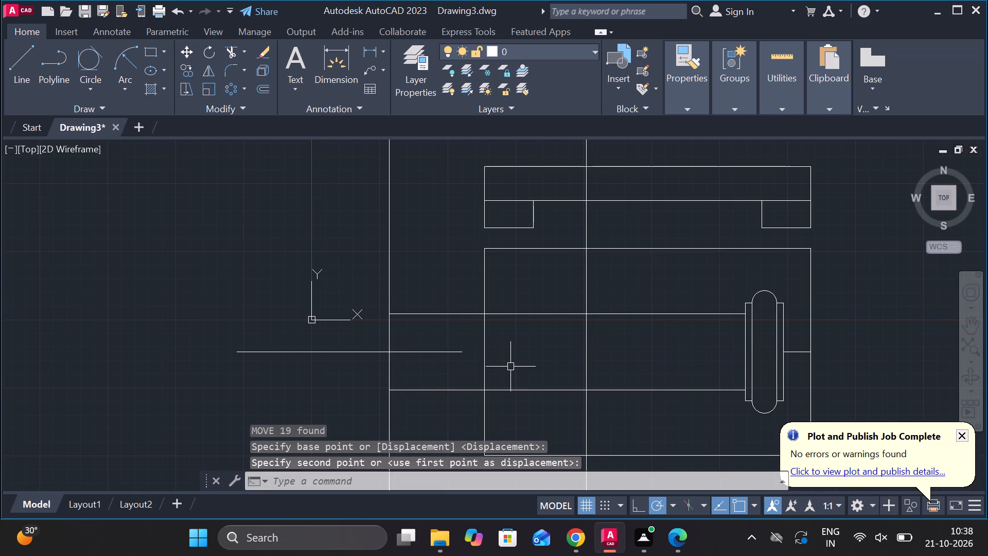
Erase the short horizontal helper line crossing the arm's left end.
scroll(510, 367, "down", 1)
scroll(552, 368, "up", 1)
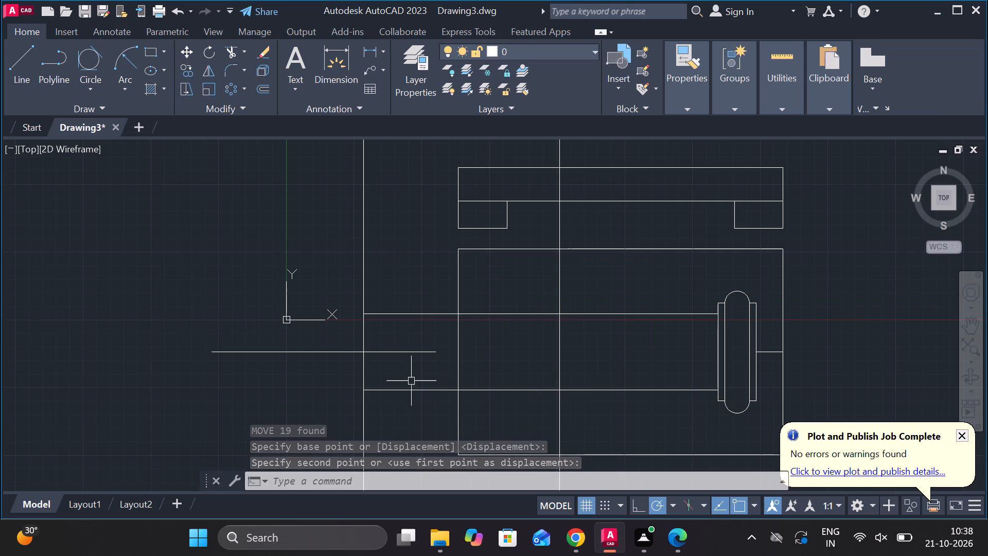
left_click(323, 353)
type("e")
key("space")
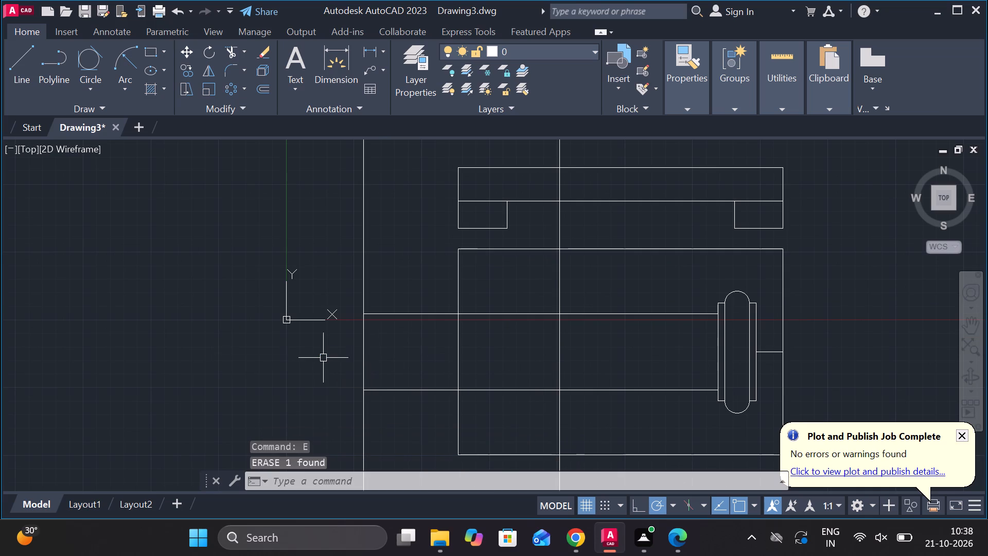
Trim away the middle vertical line where it runs through the top view, between that view's top and bottom edges.
scroll(345, 369, "down", 2)
scroll(552, 348, "up", 2)
middle_click_drag(564, 353, 679, 287)
scroll(660, 287, "down", 1)
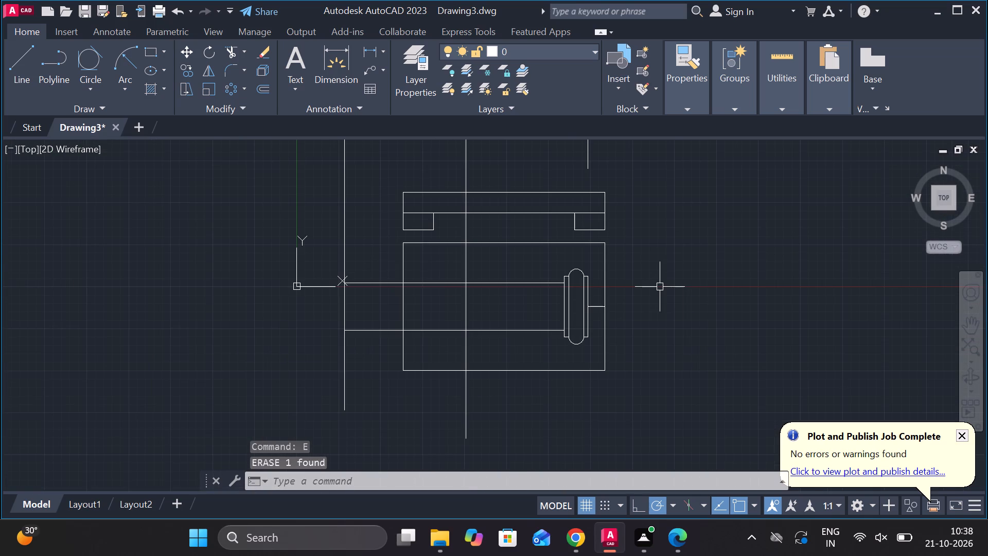
middle_click_drag(666, 288, 696, 337)
scroll(502, 348, "up", 1)
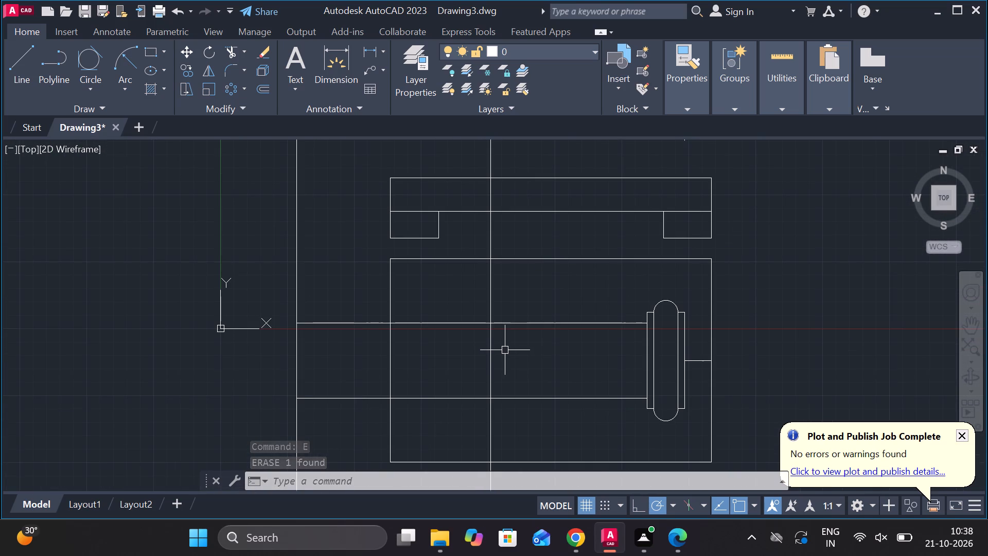
middle_click(510, 352)
type("tr")
key("space")
middle_click_drag(537, 274, 545, 415)
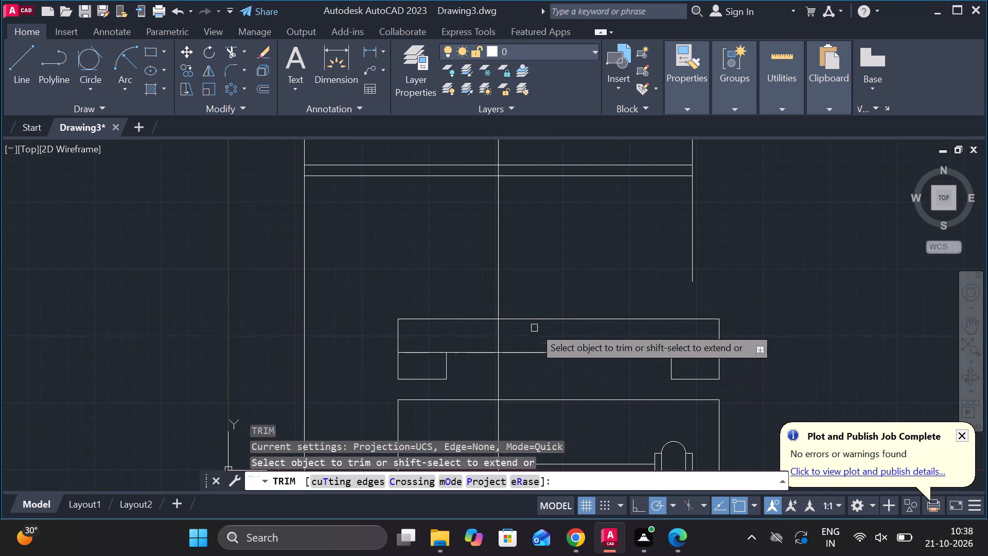
middle_click_drag(516, 232, 533, 340)
scroll(509, 232, "up", 2)
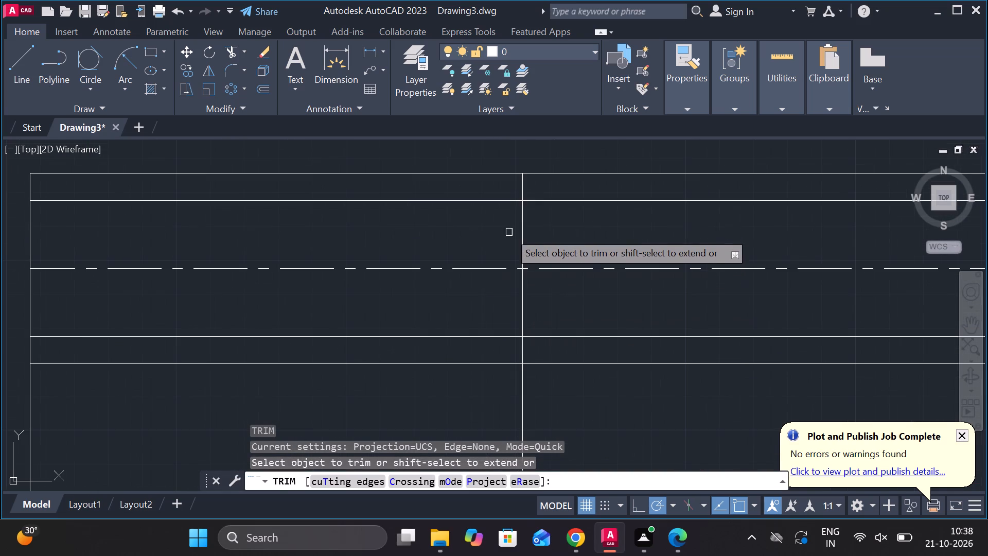
left_click(518, 186)
left_click(540, 186)
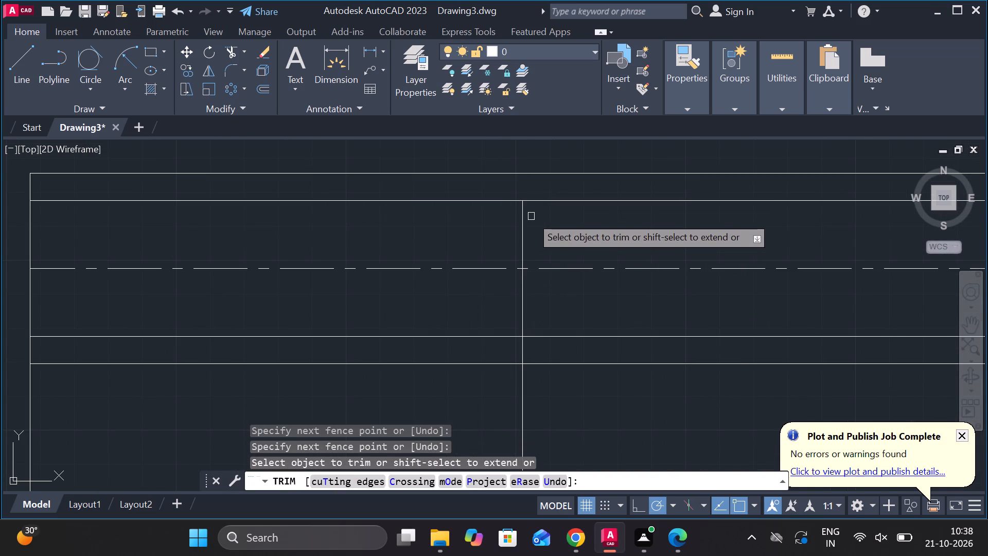
left_click(521, 229)
left_click_drag(545, 295, 477, 294)
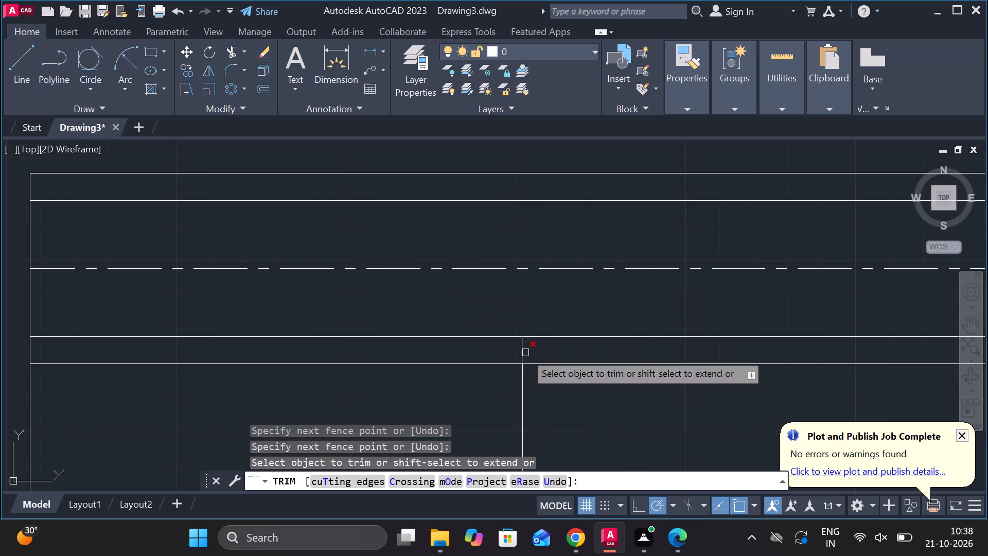
left_click(525, 353)
scroll(525, 353, "down", 2)
middle_click_drag(576, 408, 591, 274)
scroll(601, 279, "down", 2)
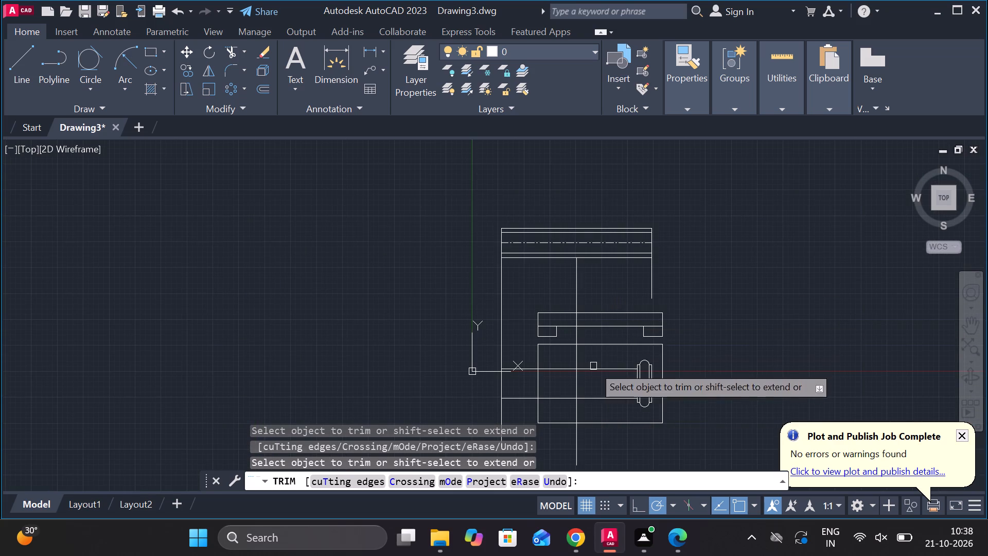
middle_click_drag(603, 450, 604, 381)
scroll(604, 380, "up", 1)
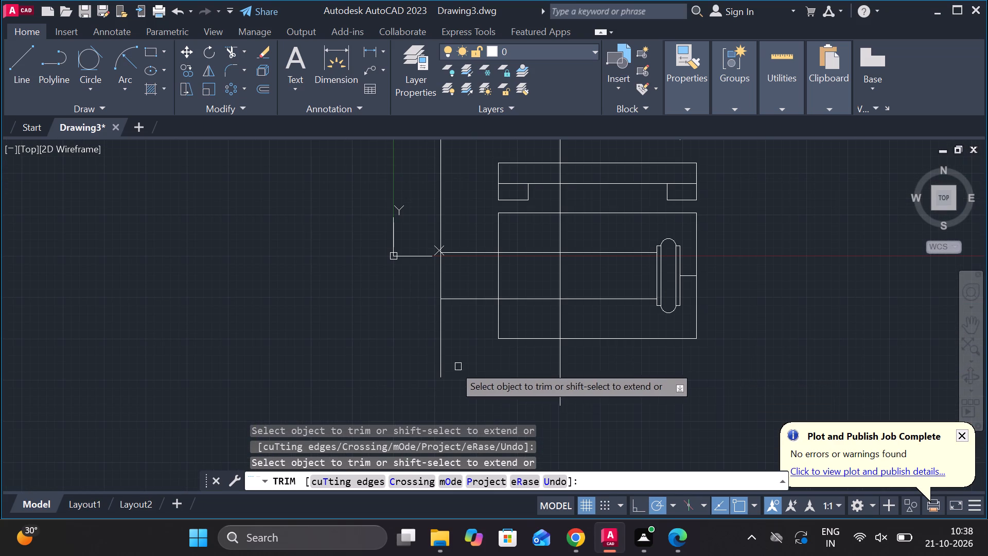
Trim off the left vertical line's tail below the arm's lower left corner.
left_click(444, 338)
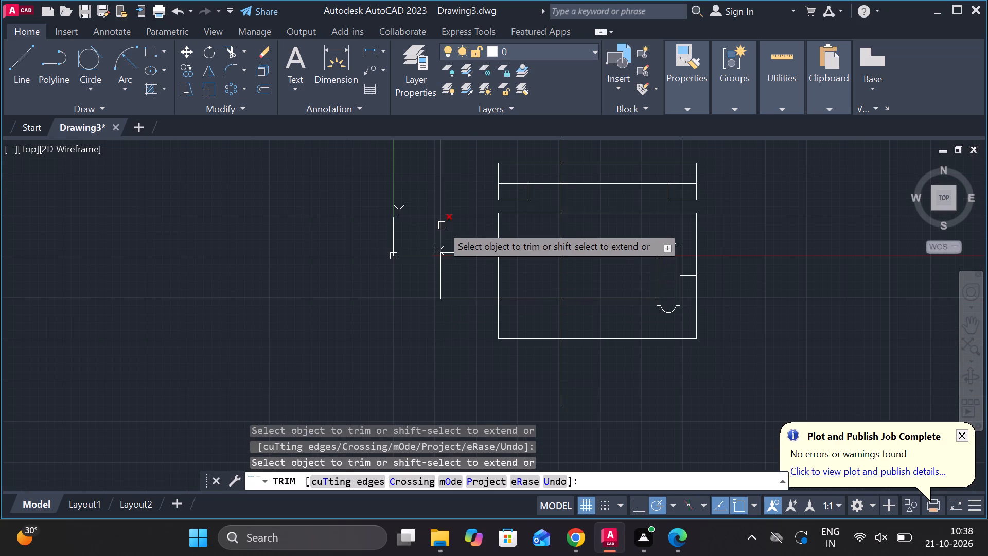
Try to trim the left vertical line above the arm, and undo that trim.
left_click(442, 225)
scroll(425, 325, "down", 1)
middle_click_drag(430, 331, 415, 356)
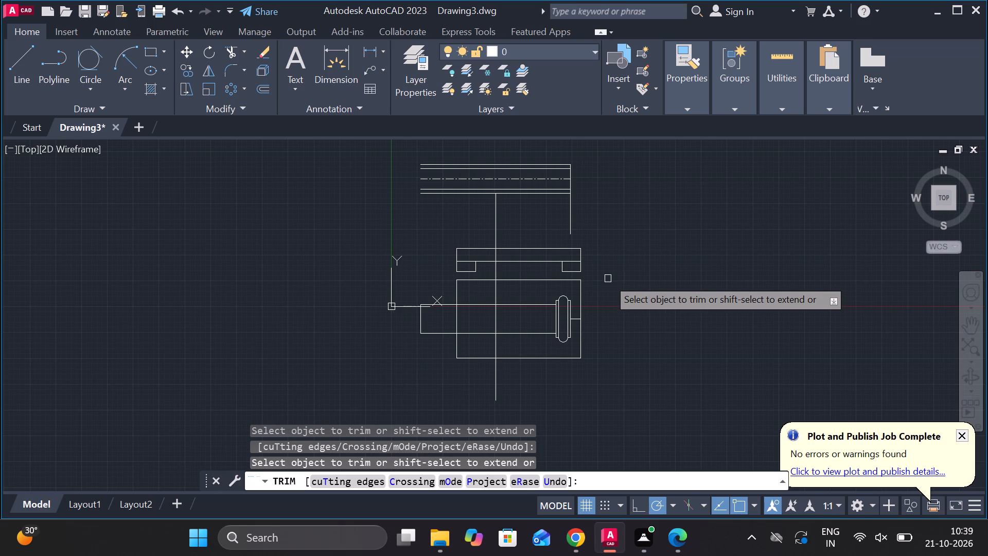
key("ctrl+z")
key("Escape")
Trim away the left vertical line between the top view and the arm, and the right vertical line's tail below the top view.
middle_click_drag(497, 270, 462, 405)
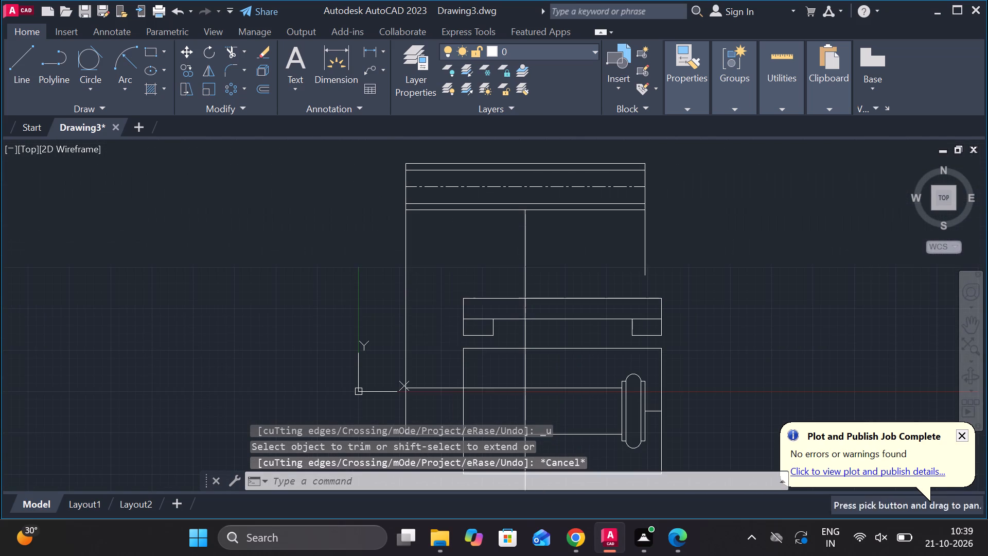
type("re")
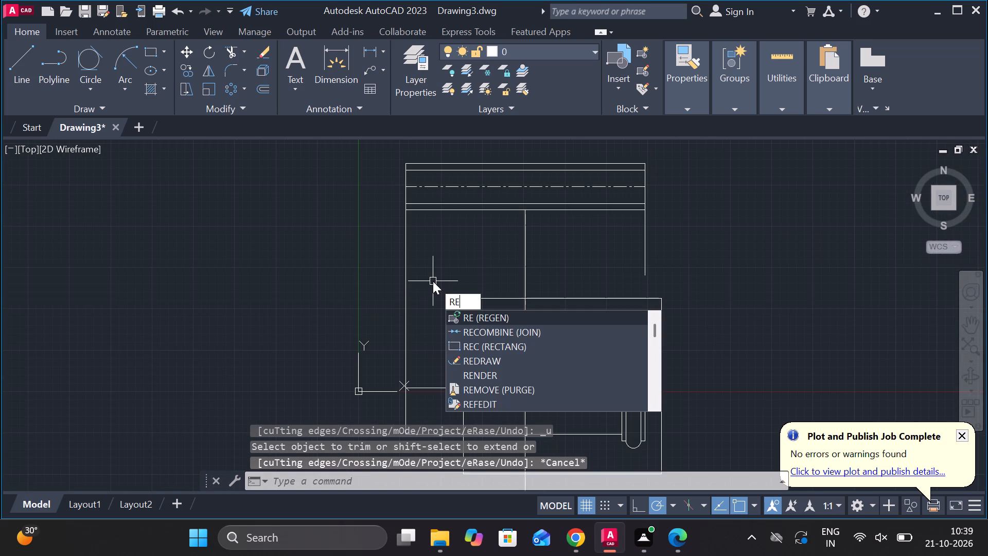
key("BackSpace")
key("BackSpace")
type("tr")
key("space")
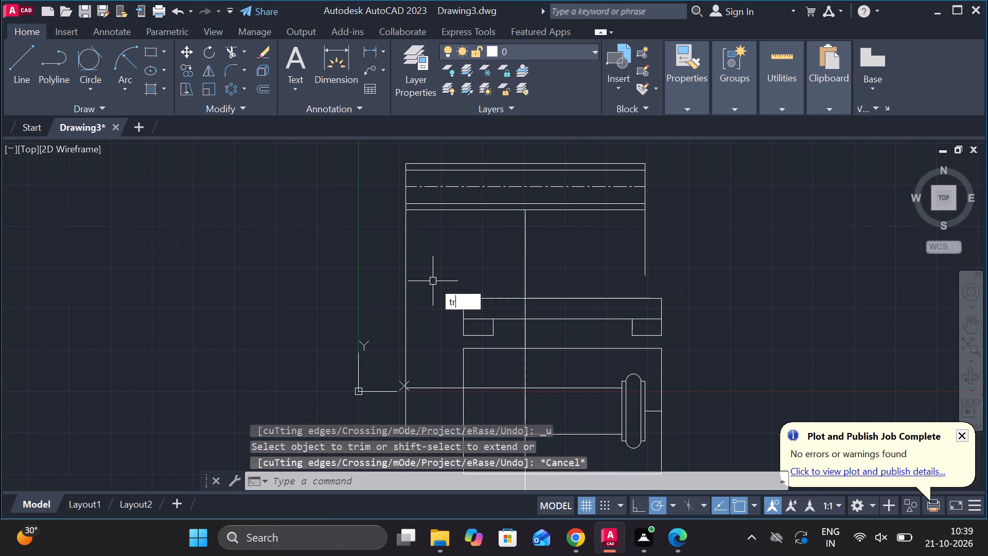
left_click(407, 273)
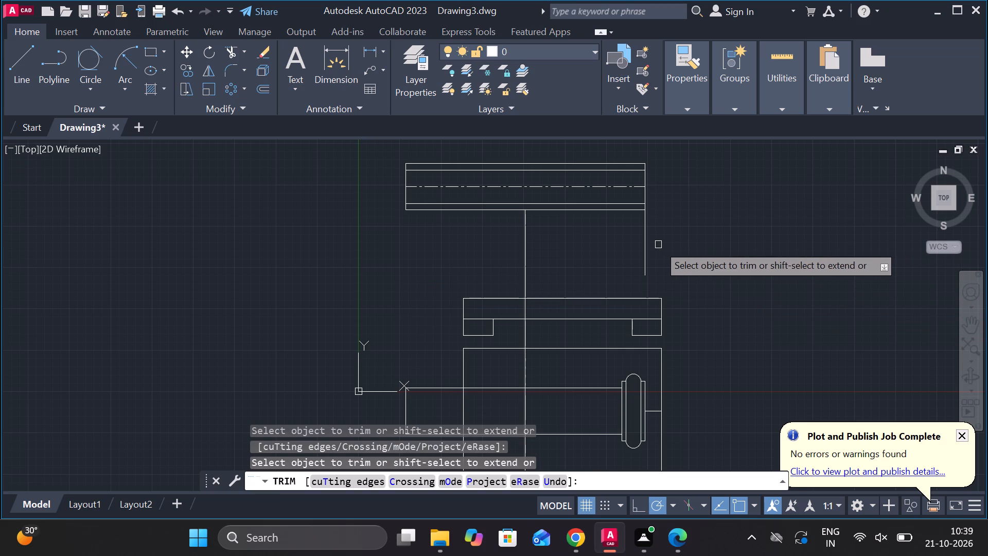
left_click(645, 240)
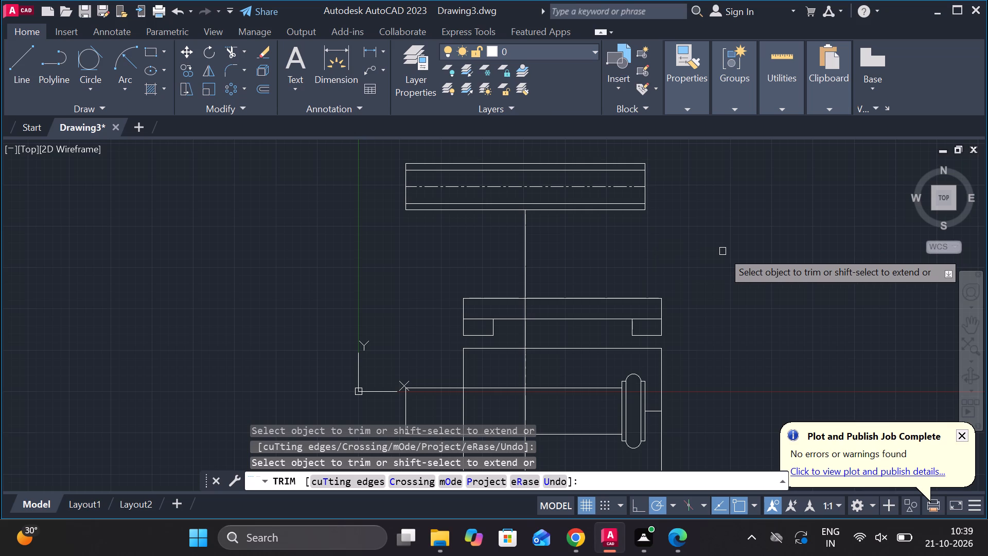
middle_click(733, 295)
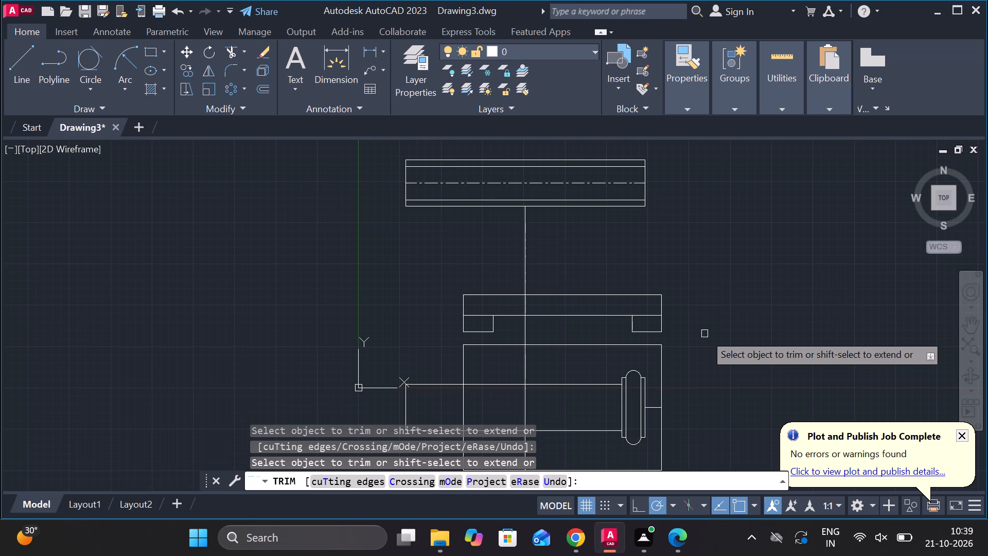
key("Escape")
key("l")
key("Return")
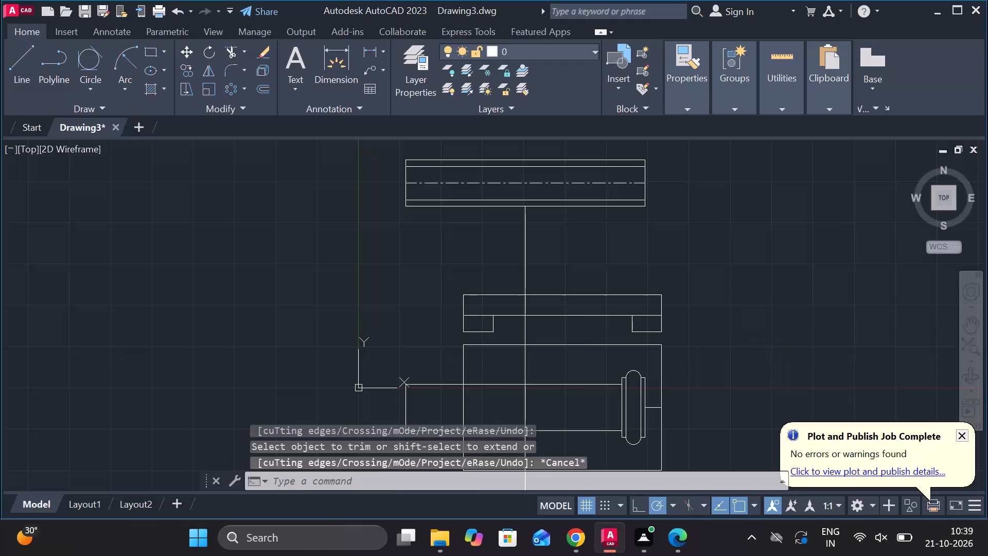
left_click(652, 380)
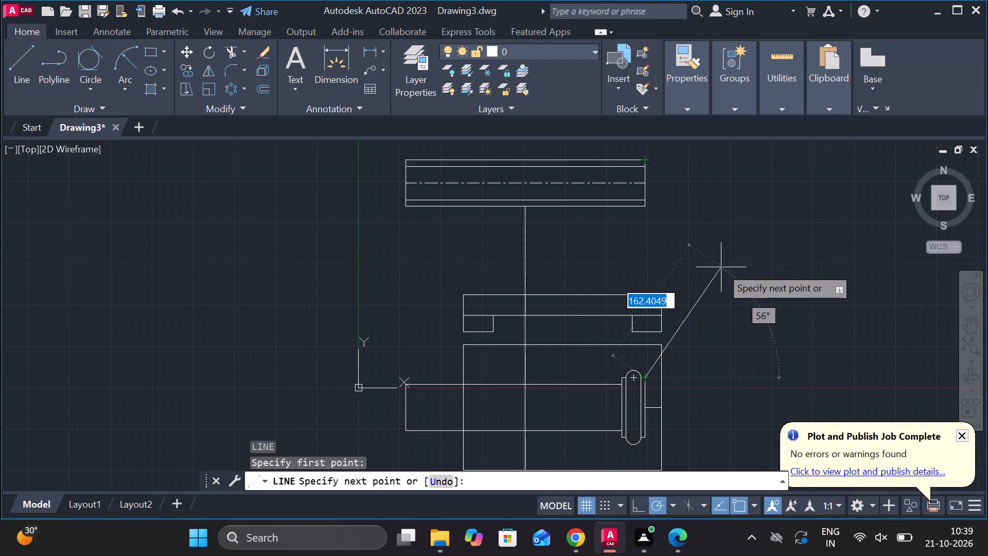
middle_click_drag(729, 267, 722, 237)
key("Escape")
Copy the round-ended flange with its side strips from the arm's right-edge midpoint to the right end of the top view's centerline.
middle_click_drag(709, 371, 723, 341)
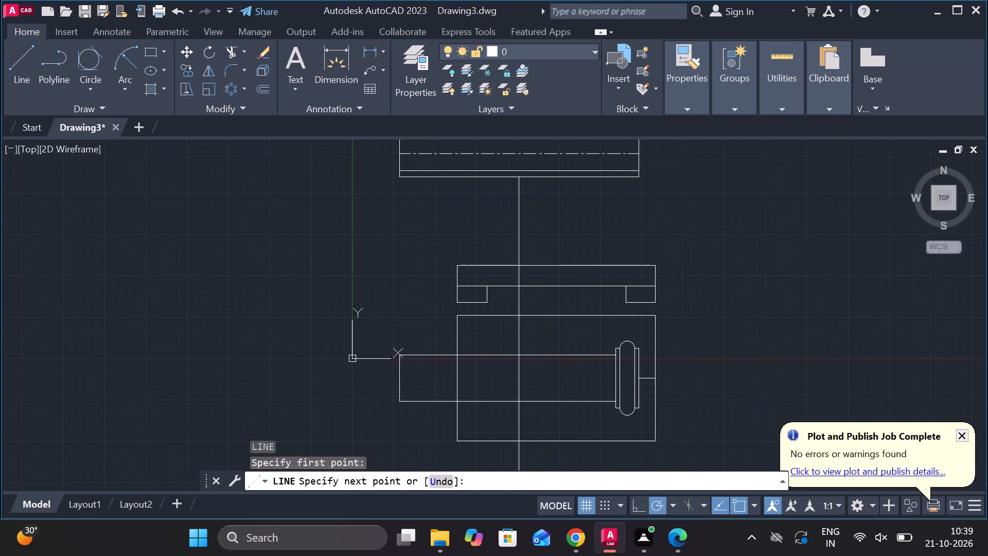
scroll(725, 352, "down", 1)
scroll(671, 303, "up", 3)
scroll(671, 303, "down", 5)
scroll(659, 303, "up", 4)
middle_click_drag(660, 326, 652, 231)
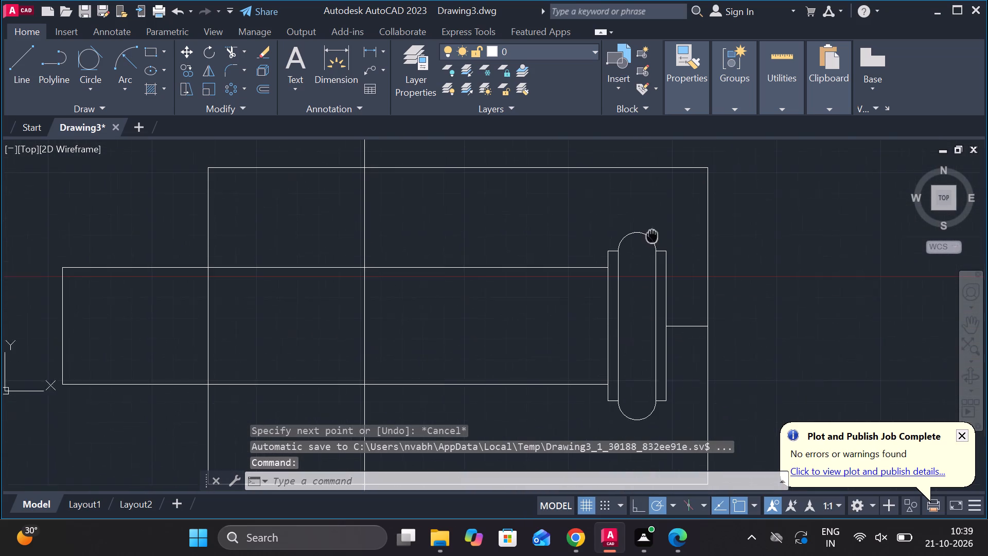
left_click(571, 194)
left_click(690, 430)
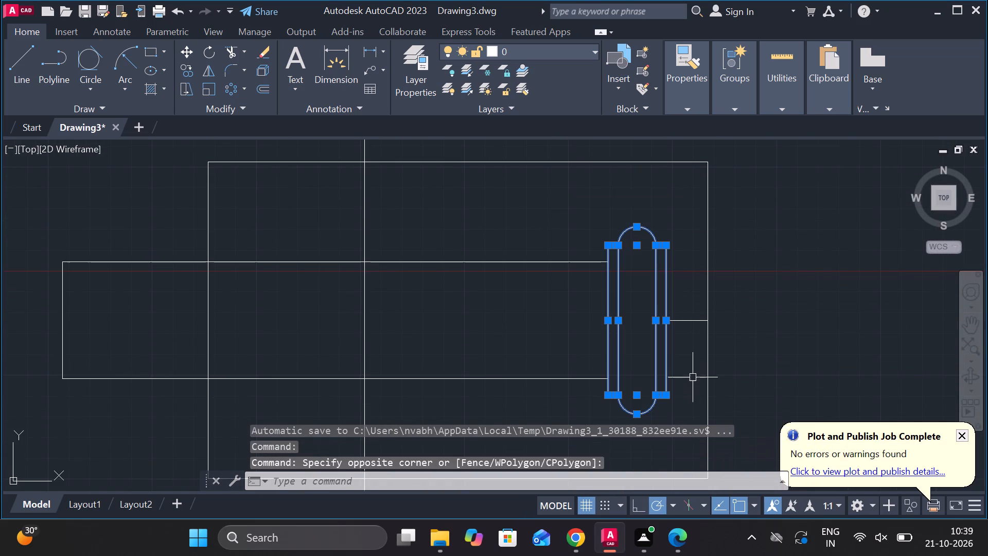
type("co")
key("Return")
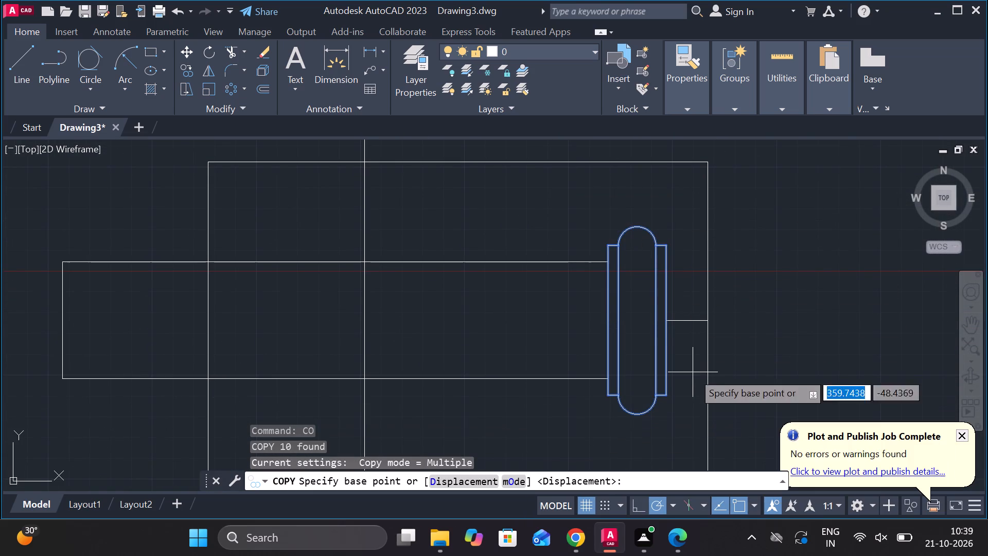
left_click(669, 316)
scroll(695, 288, "down", 3)
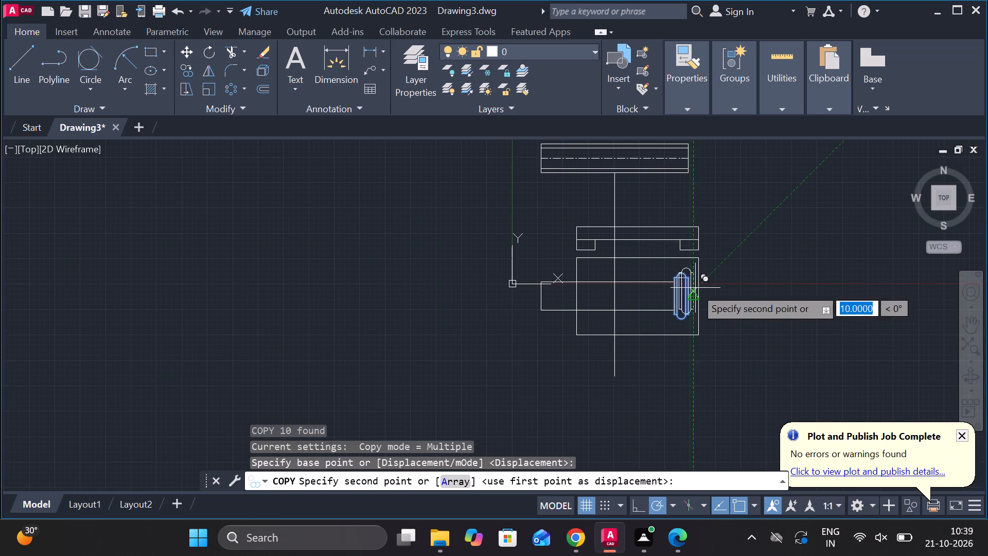
middle_click_drag(684, 337, 676, 382)
scroll(682, 236, "up", 3)
middle_click_drag(687, 236, 672, 409)
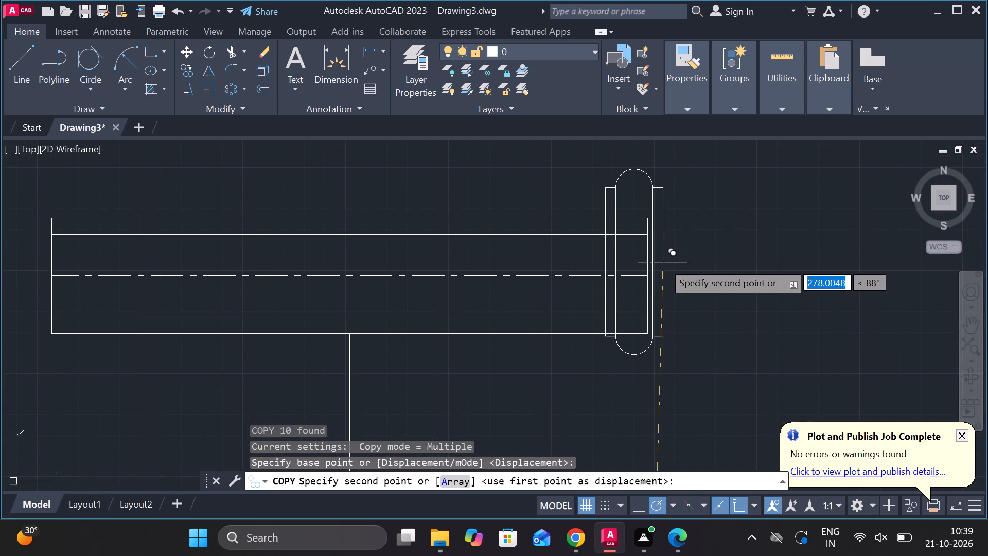
left_click(652, 274)
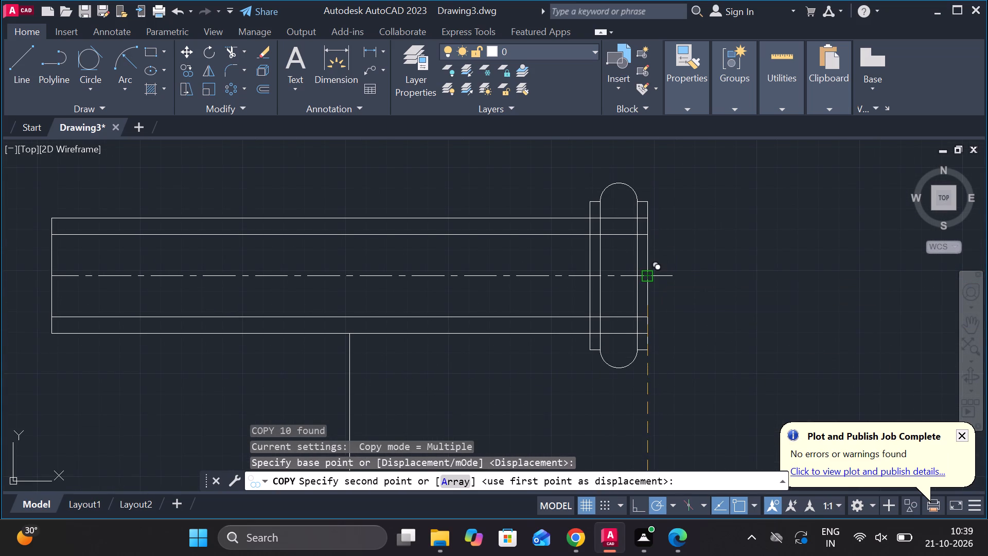
key("Escape")
Trim the top view's upper edge inside the copied flange and the upper ends of the flange's two inner vertical lines.
type("tr")
key("space")
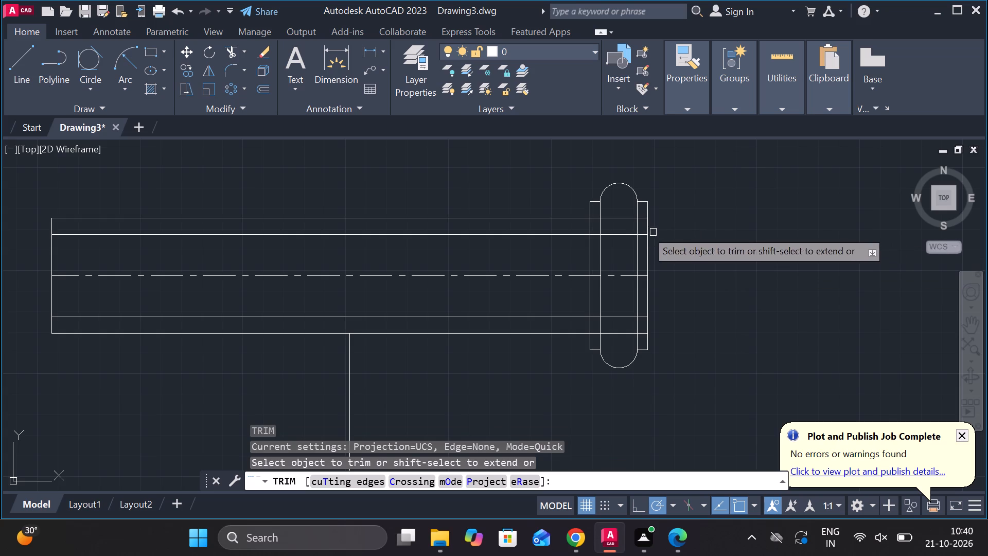
left_click(597, 218)
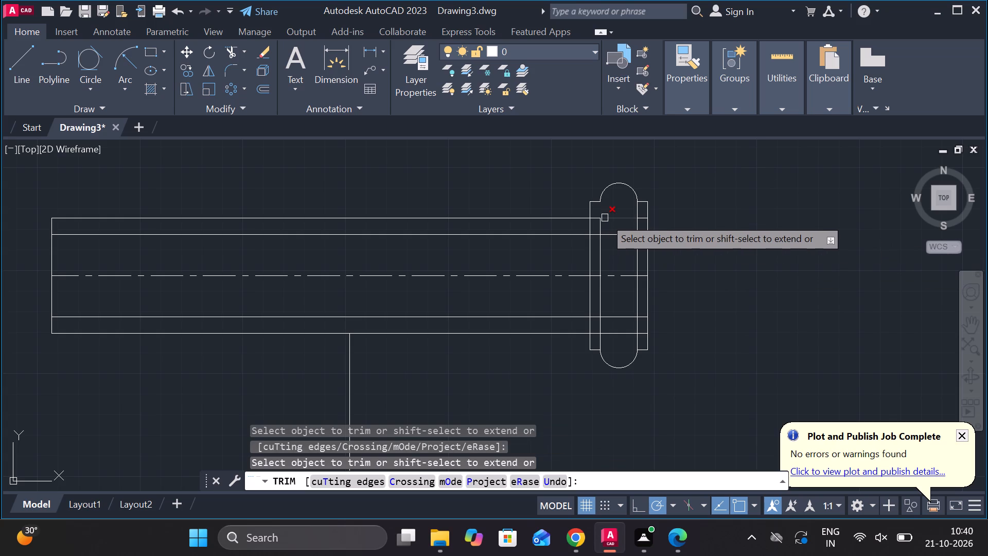
scroll(601, 218, "up", 1)
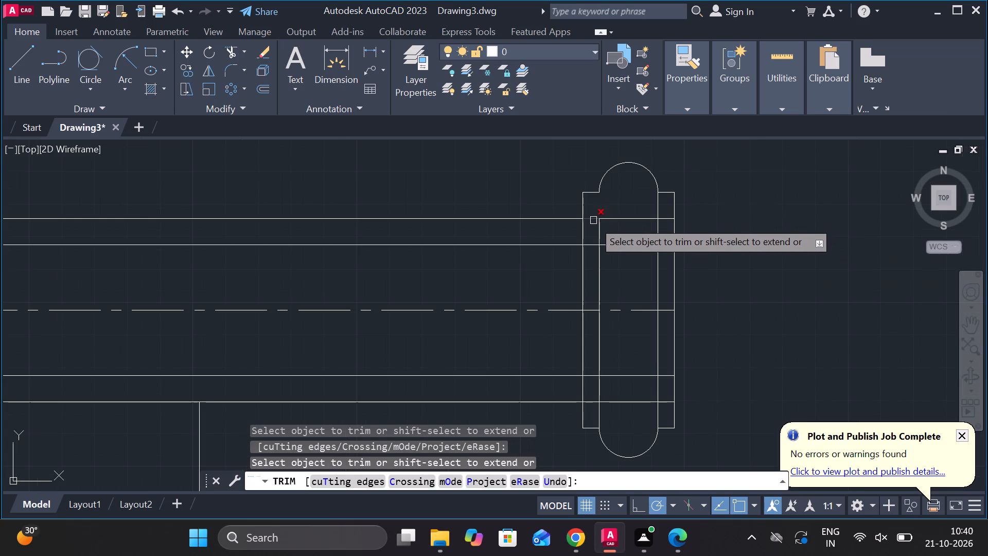
left_click(593, 221)
left_click(614, 220)
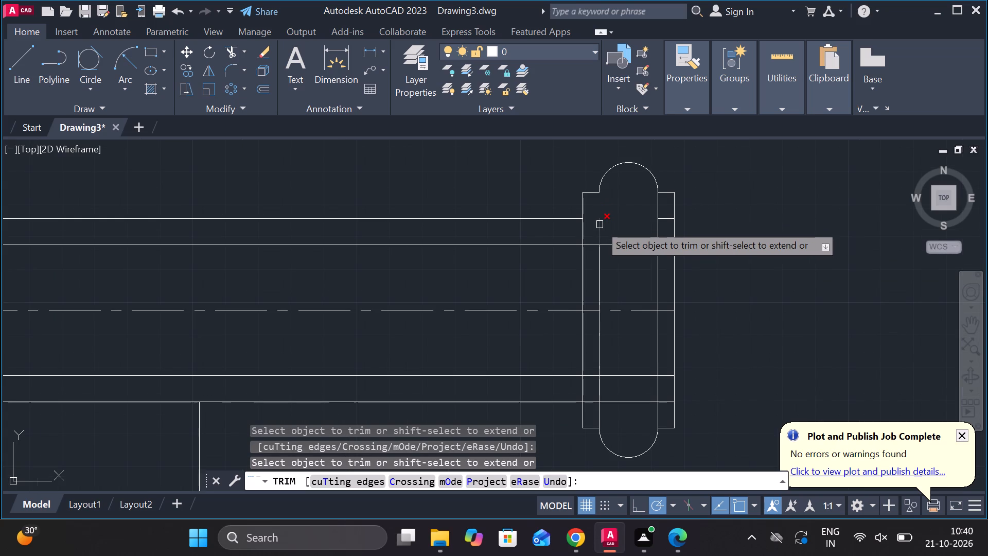
left_click(599, 224)
left_click(655, 216)
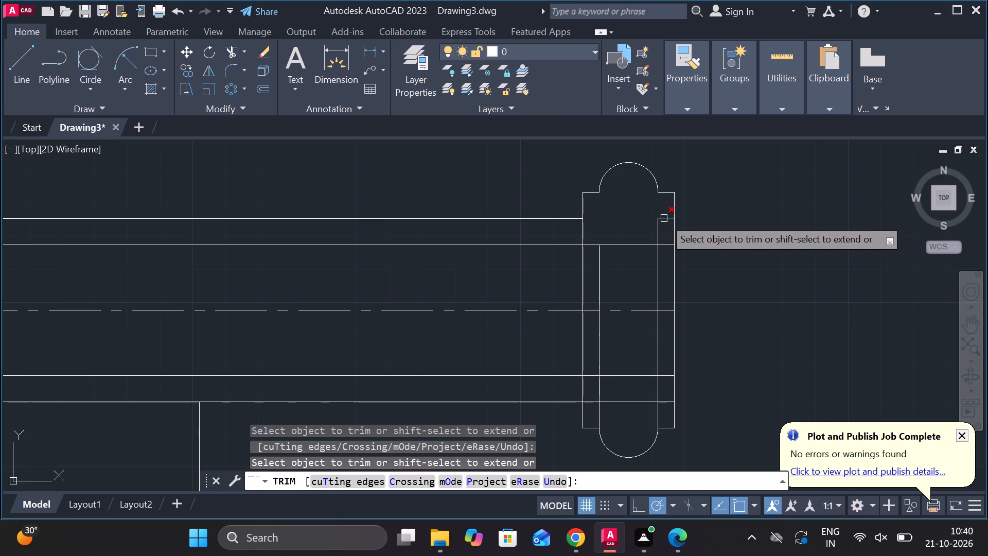
left_click(664, 218)
left_click(662, 223)
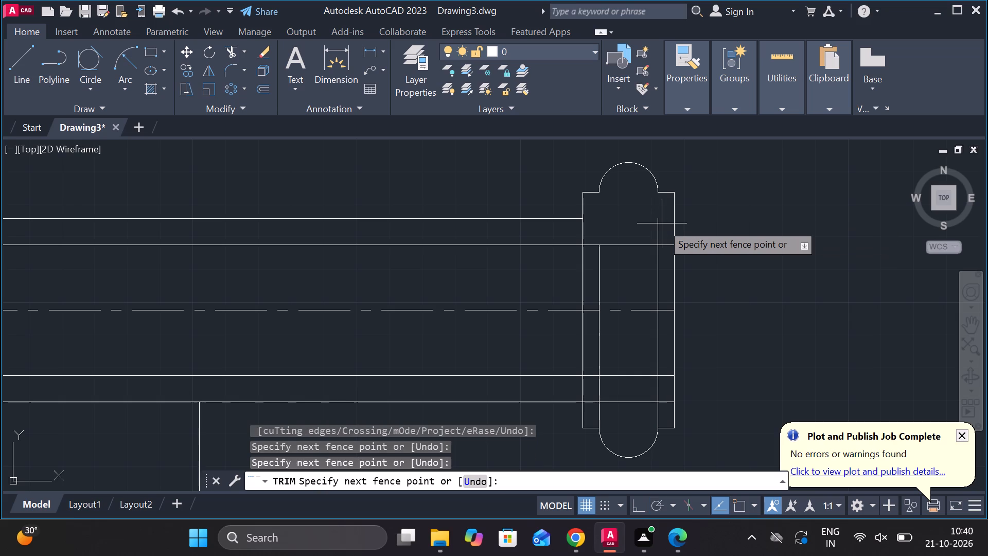
left_click(652, 225)
middle_click_drag(736, 288, 721, 177)
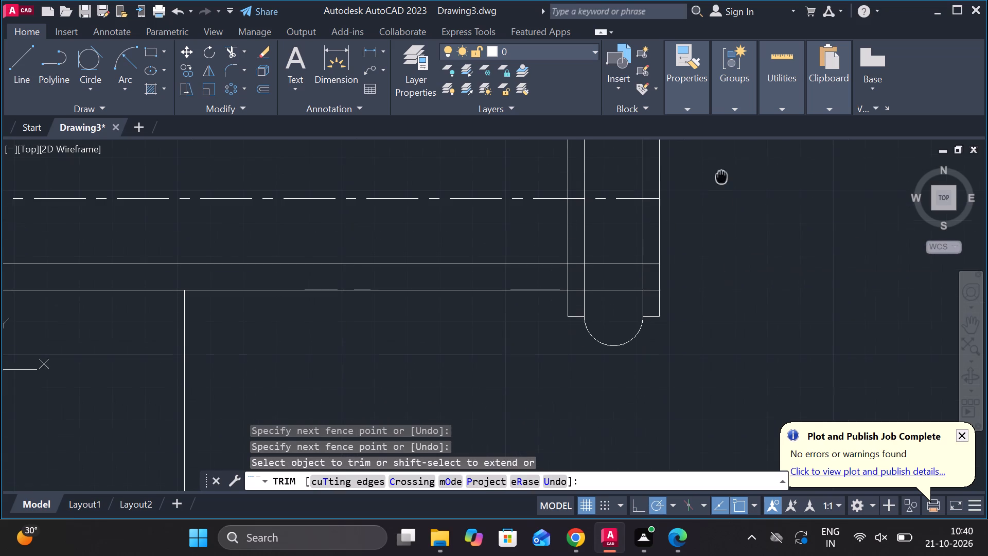
Trim the lower ends of the flange's inner vertical lines and the top view's lower edge inside the copied flange.
left_click(641, 303)
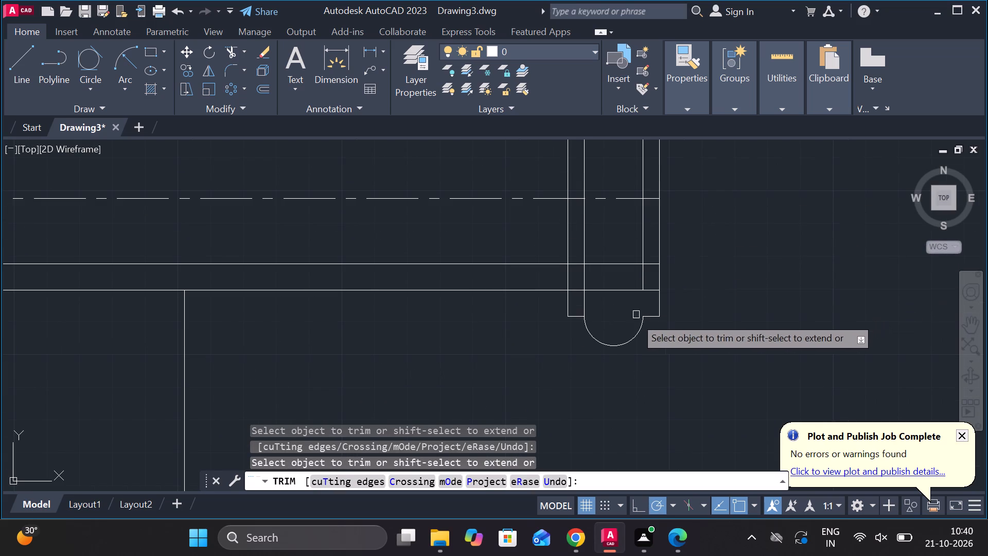
left_click(584, 301)
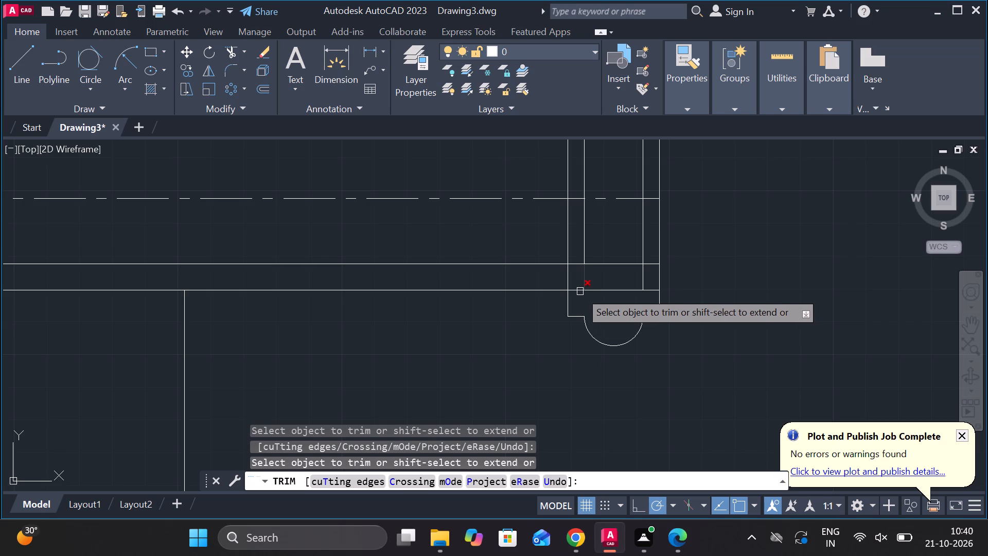
left_click(579, 291)
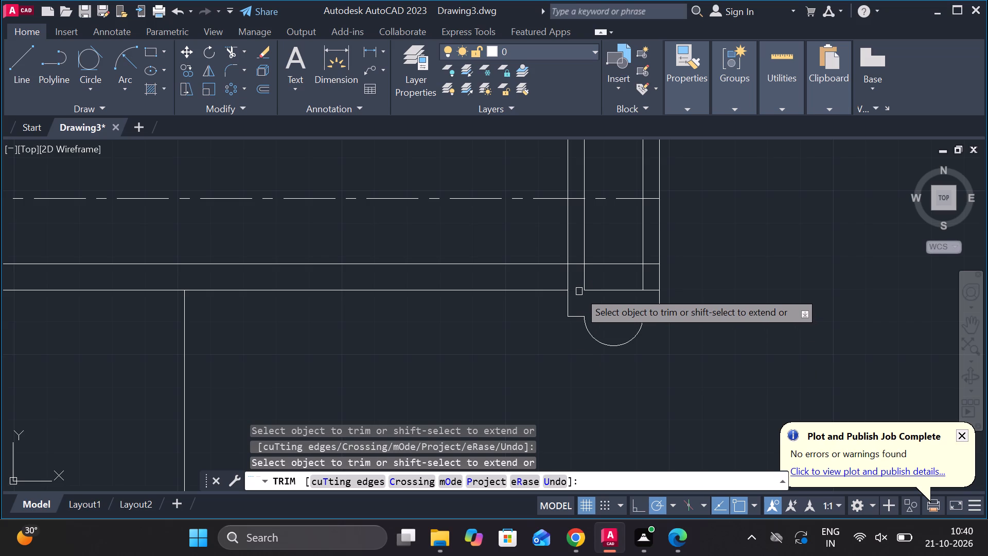
left_click(600, 293)
left_click(649, 293)
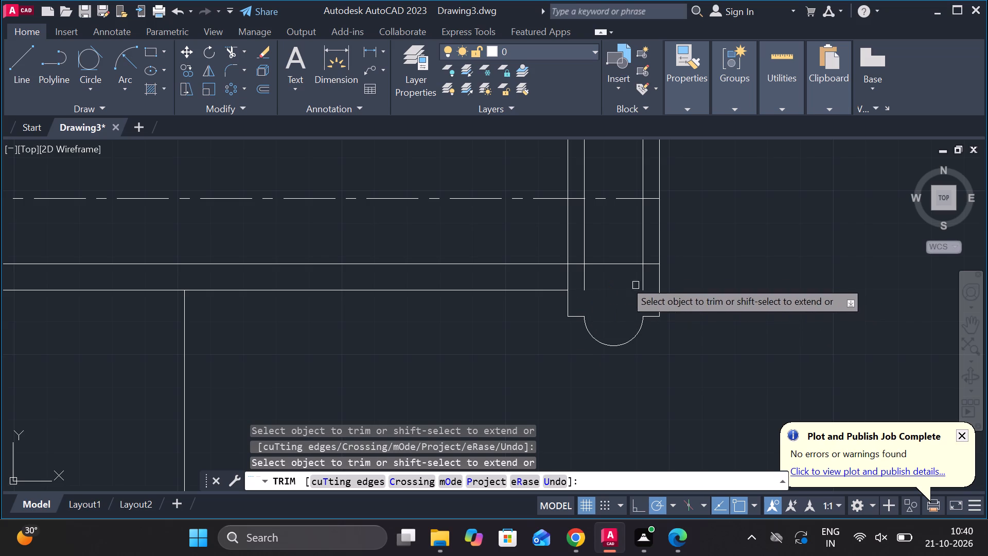
key("Escape")
Erase the two remaining inner vertical lines of the copied flange in the top view.
left_click(585, 245)
left_click(643, 239)
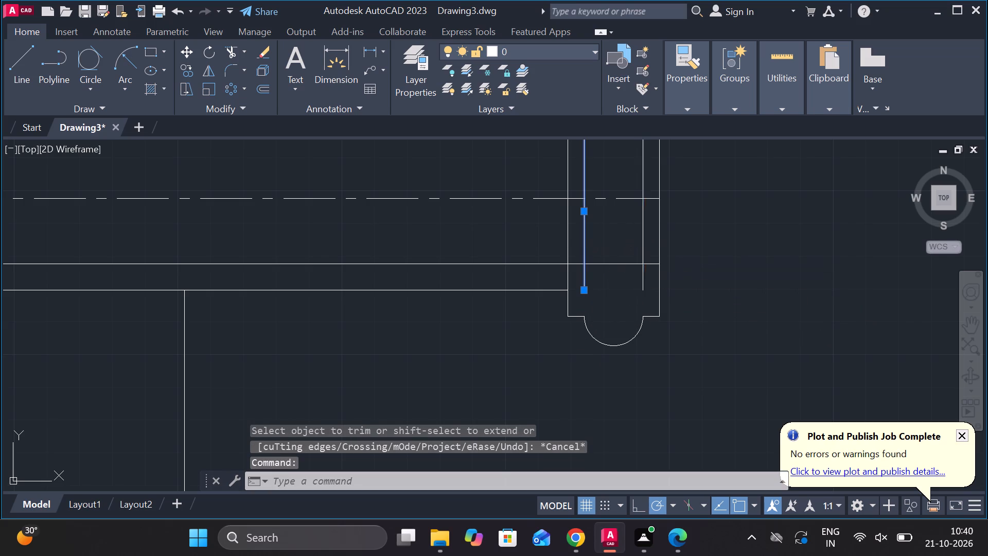
type("e")
key("space")
Trim away the copied flange's left edge between the top view's upper and lower outer edges.
scroll(713, 274, "down", 1)
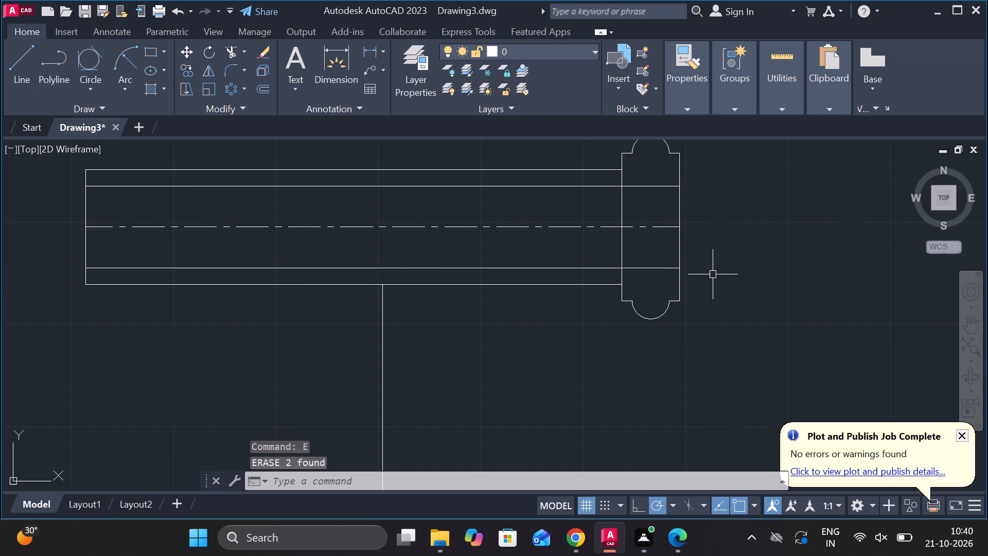
type("tr")
key("space")
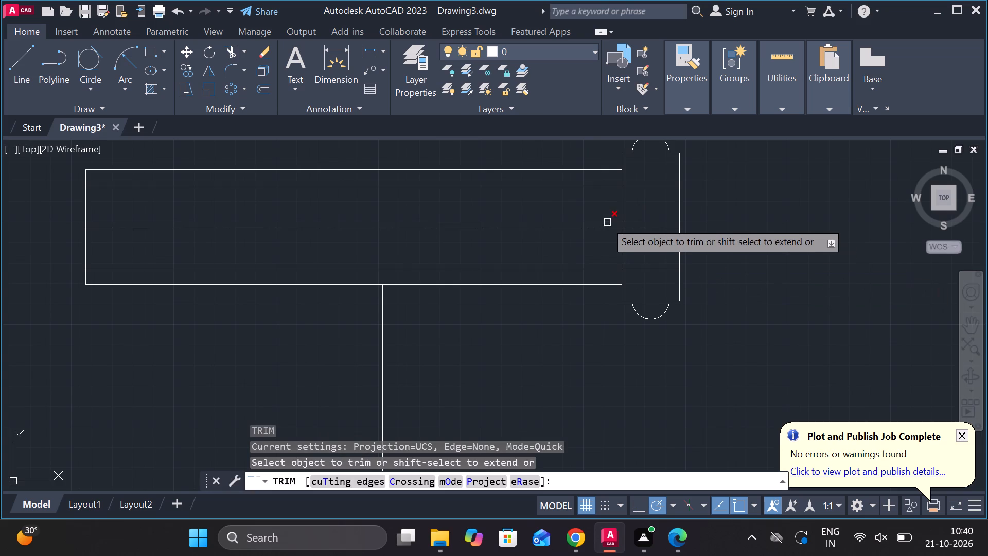
left_click(619, 180)
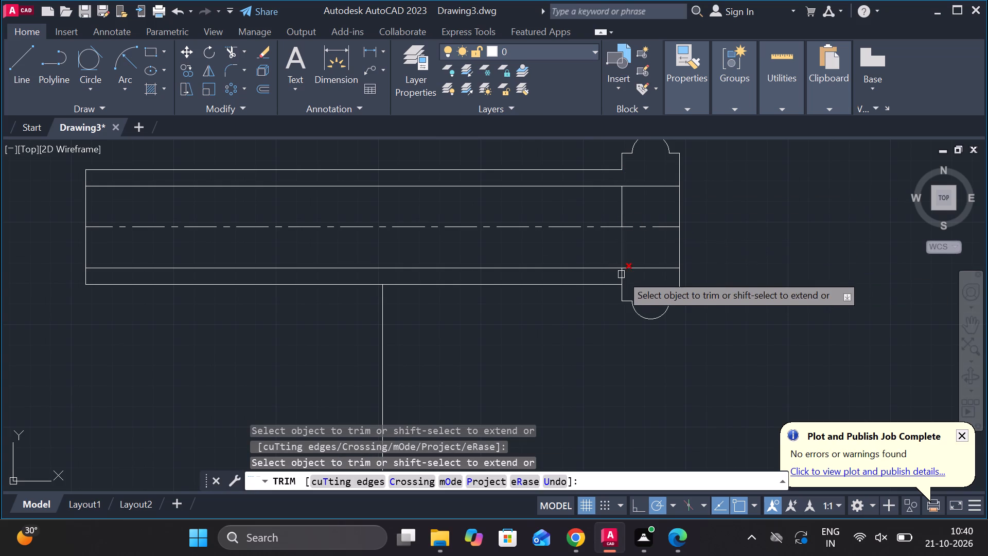
left_click(622, 281)
left_click(623, 256)
left_click(623, 217)
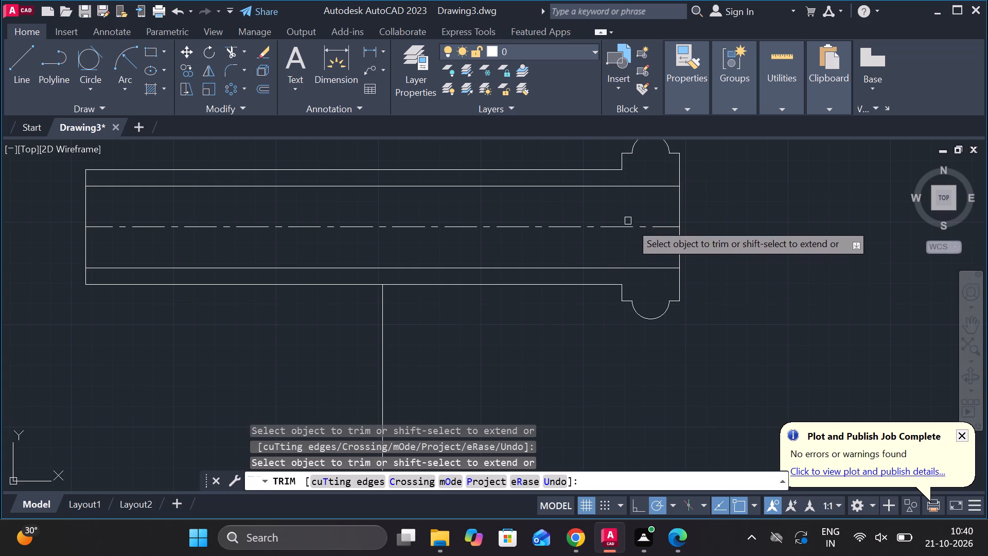
scroll(713, 259, "down", 2)
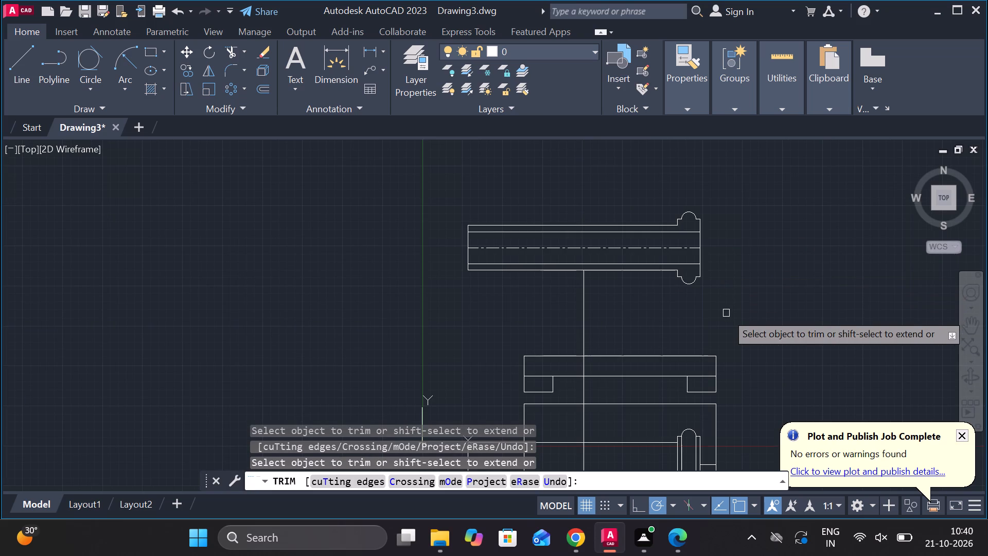
scroll(632, 296, "up", 1)
middle_click_drag(646, 304, 683, 316)
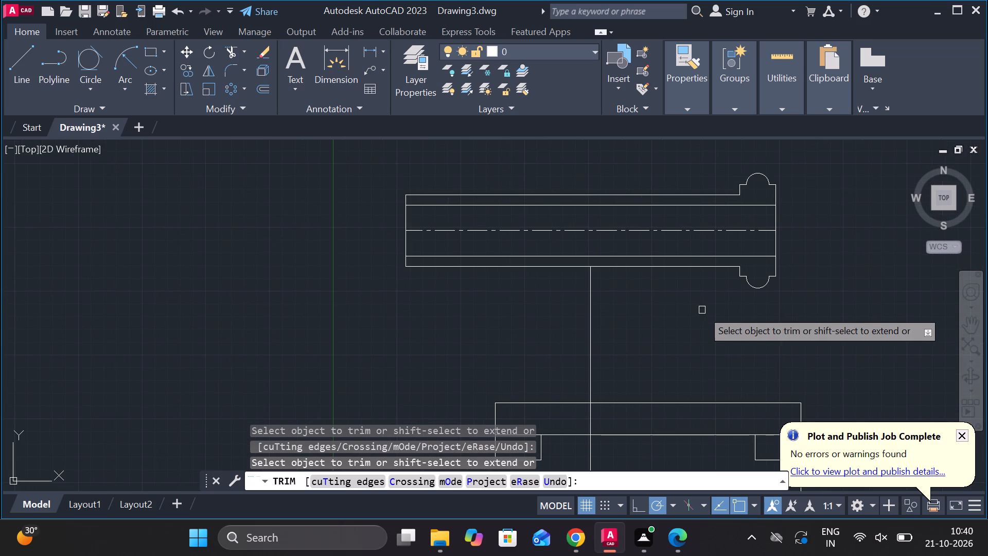
Examine the trimmed top view and its alignment with the footed bar and arm views below it.
scroll(704, 311, "down", 1)
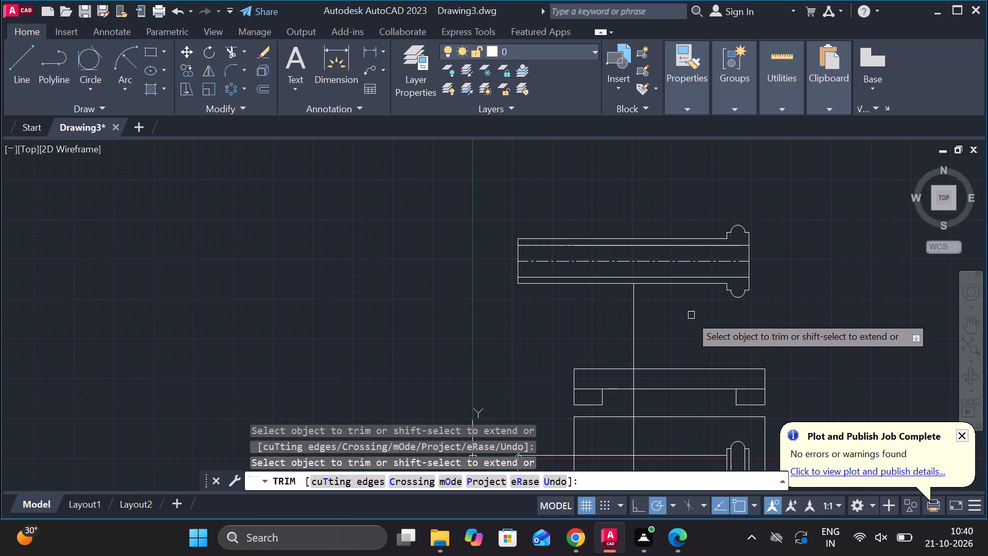
middle_click_drag(679, 320, 672, 283)
middle_click_drag(669, 283, 630, 191)
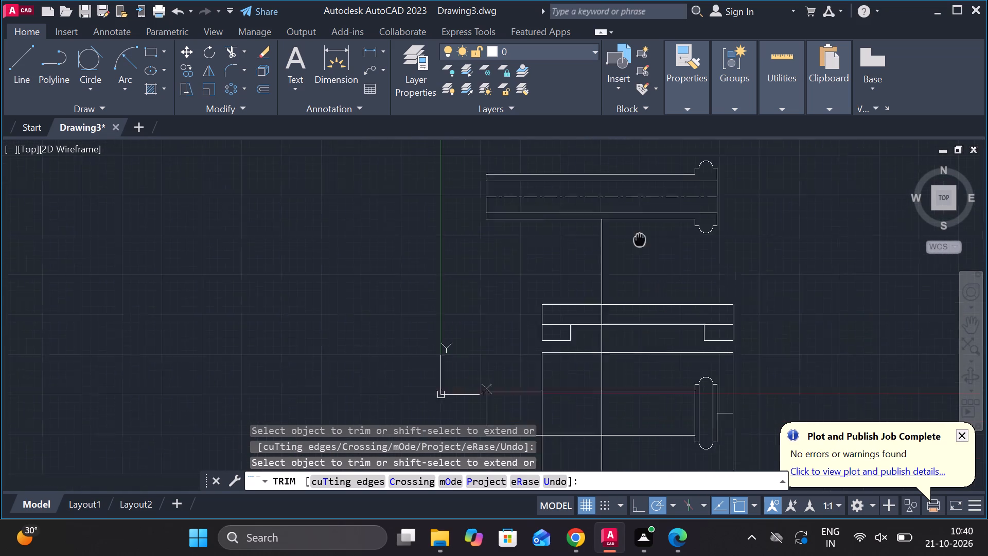
middle_click_drag(630, 191, 630, 187)
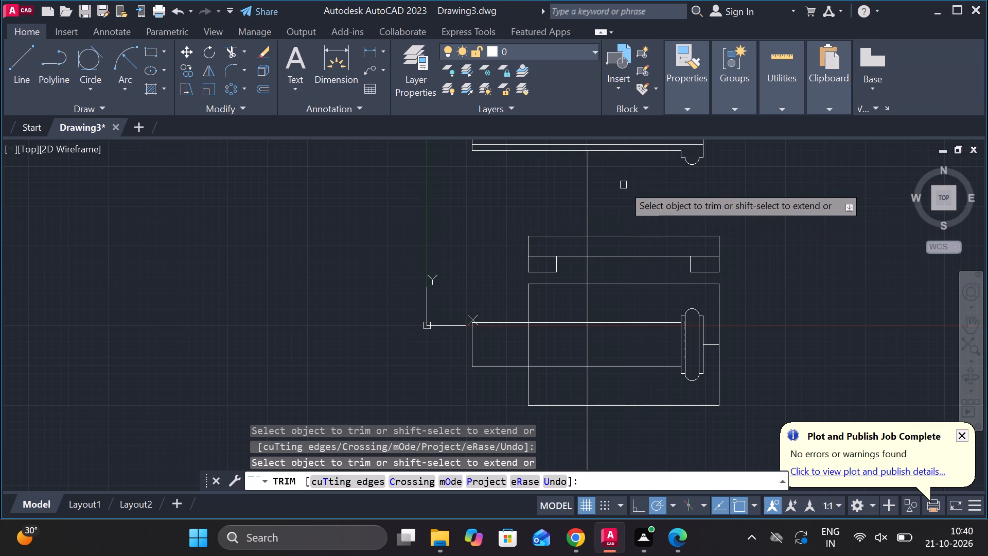
key("Escape")
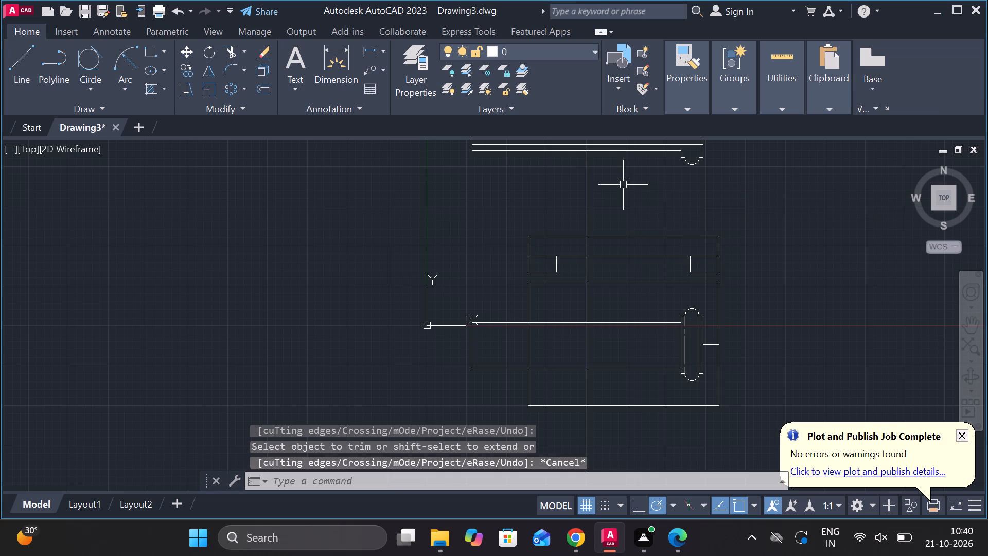
middle_click_drag(562, 271, 573, 337)
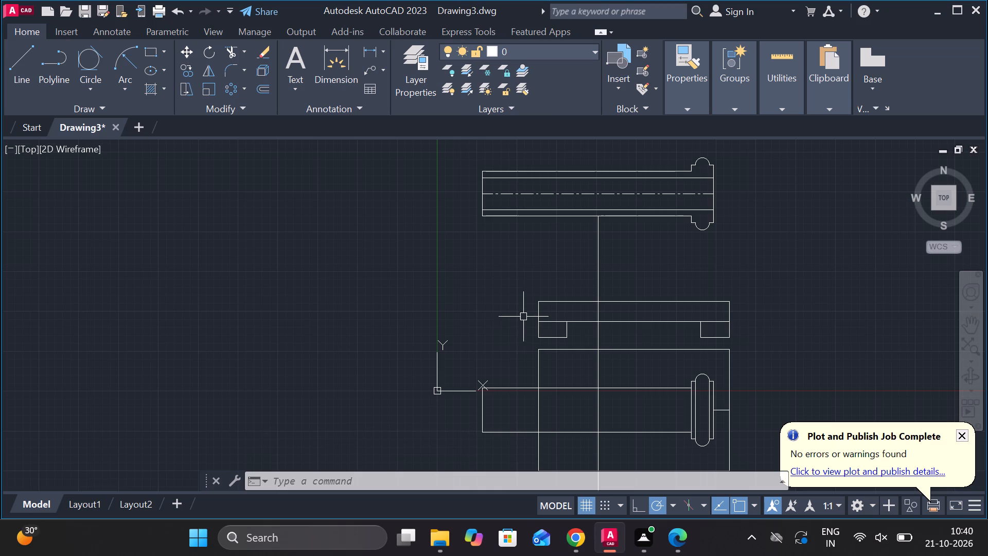
middle_click_drag(532, 294, 576, 334)
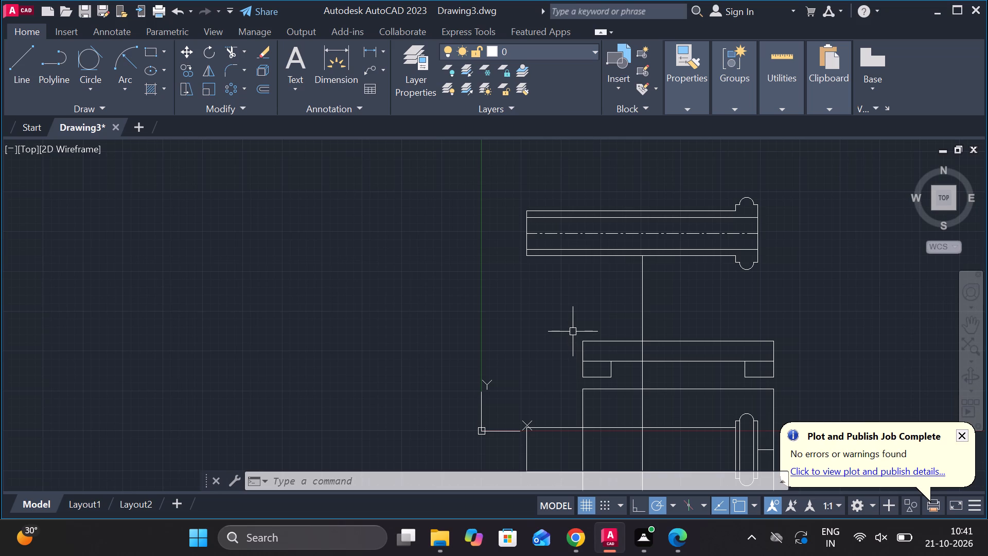
scroll(617, 342, "up", 1)
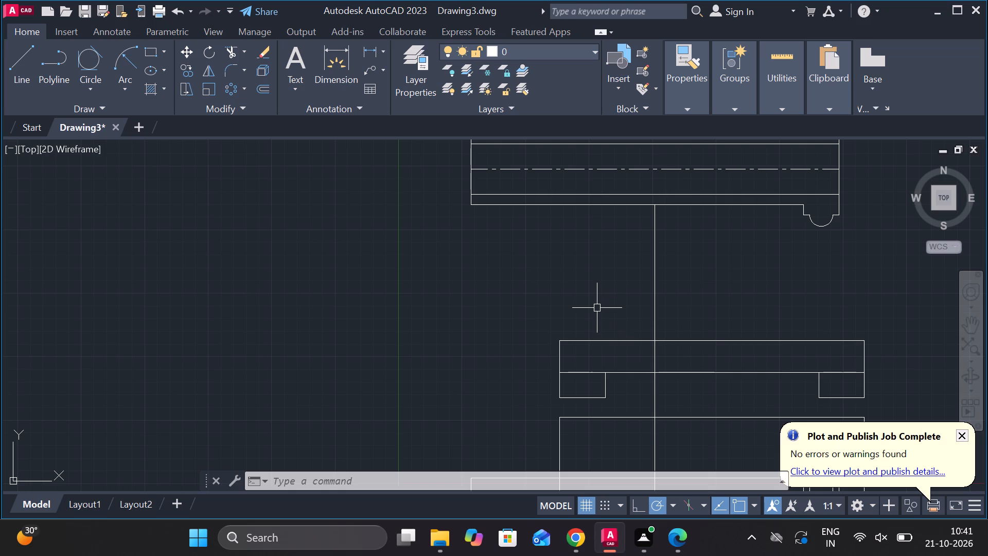
scroll(597, 308, "down", 1)
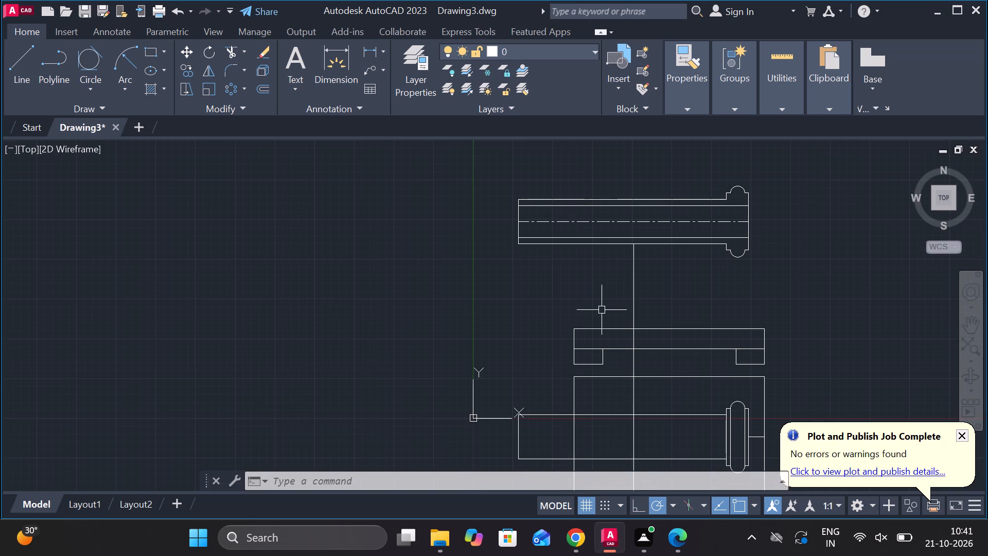
scroll(605, 311, "up", 1)
scroll(605, 311, "down", 1)
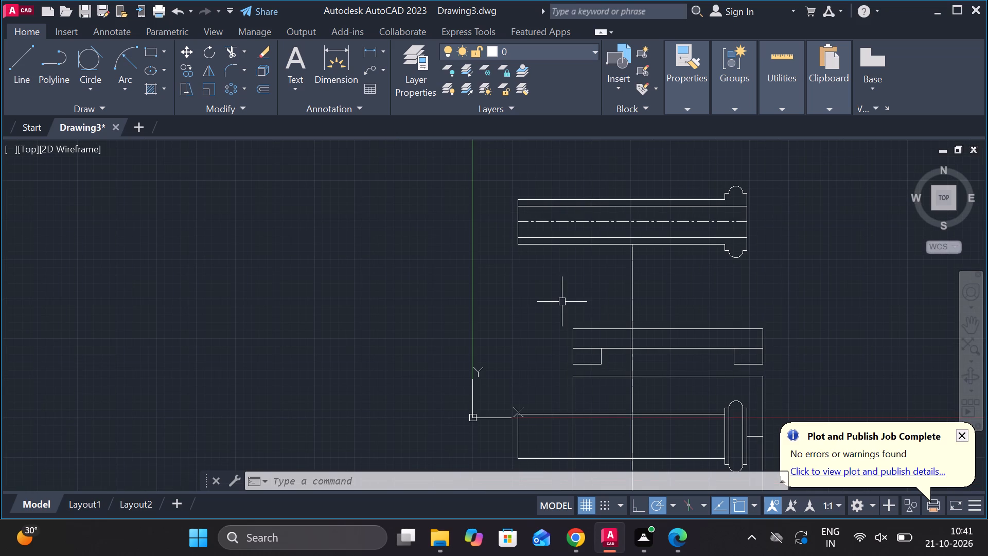
middle_click(572, 311)
middle_click_drag(592, 261, 481, 297)
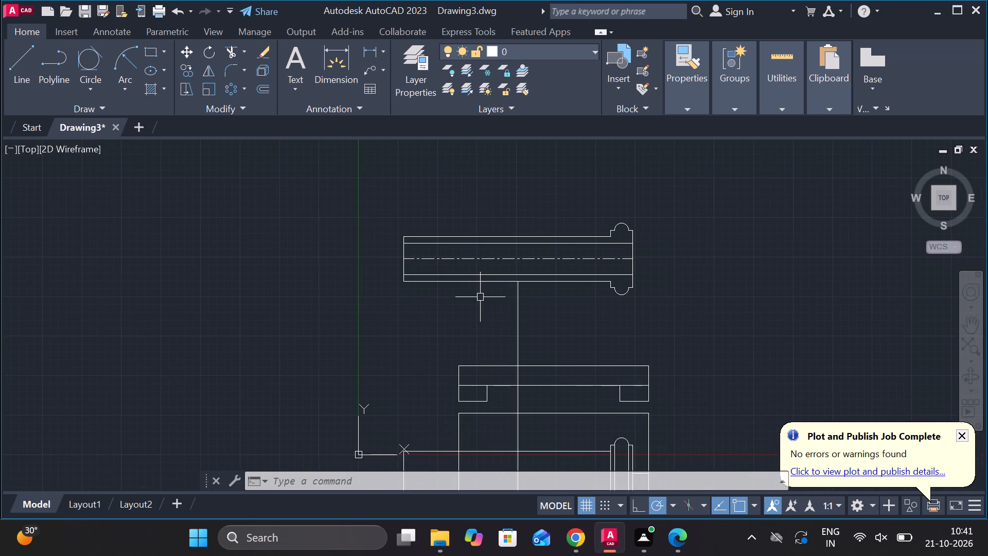
scroll(425, 262, "up", 1)
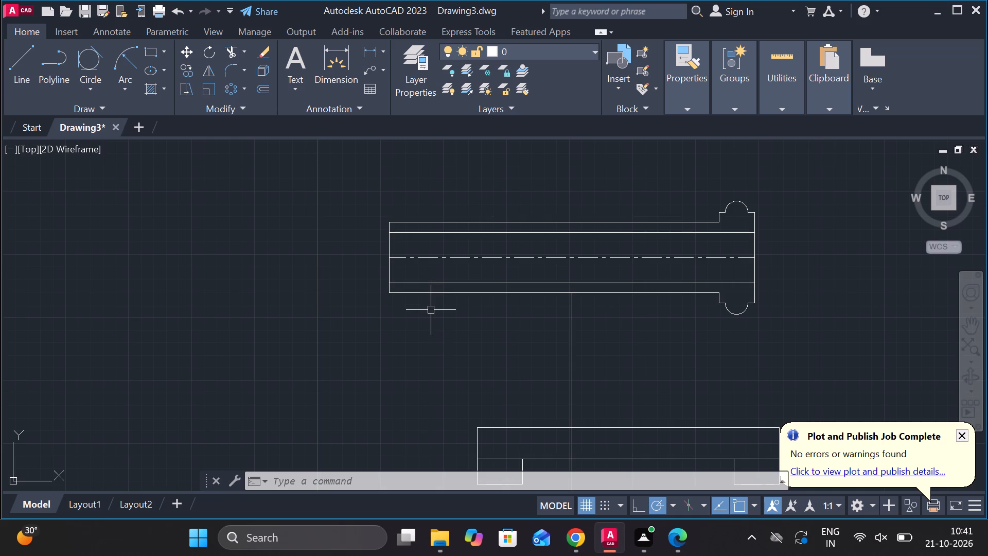
middle_click_drag(474, 338, 468, 262)
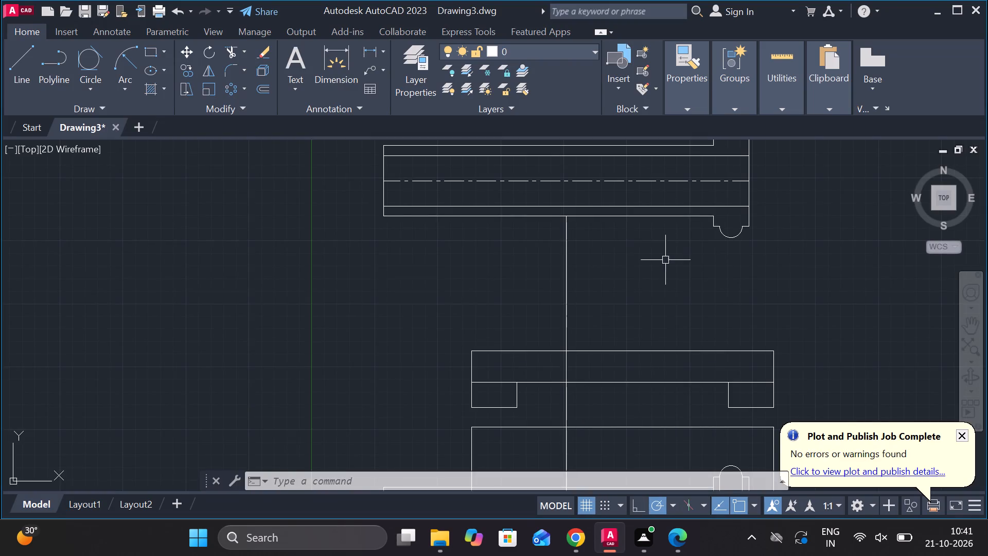
scroll(665, 263, "down", 3)
scroll(654, 270, "up", 3)
middle_click_drag(649, 271, 628, 262)
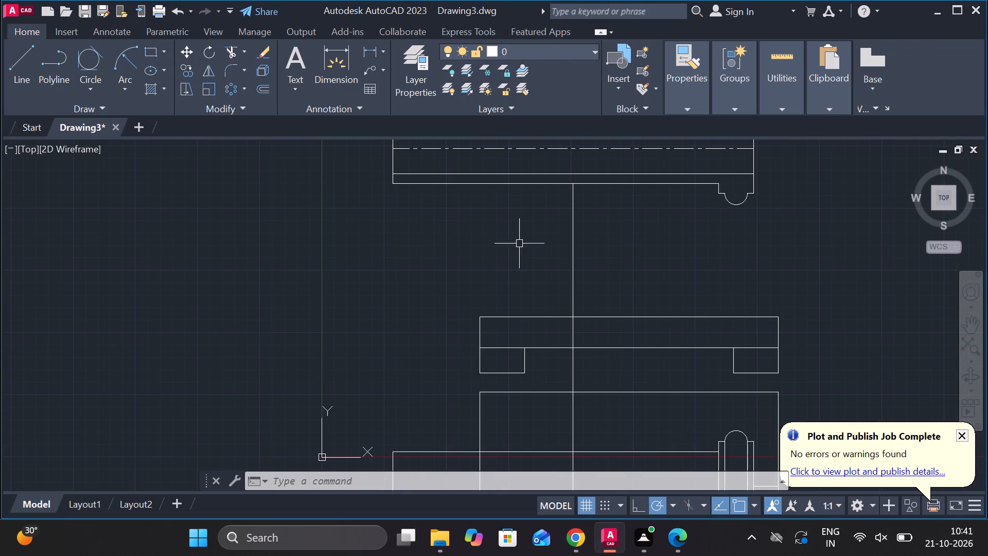
middle_click_drag(501, 242, 513, 266)
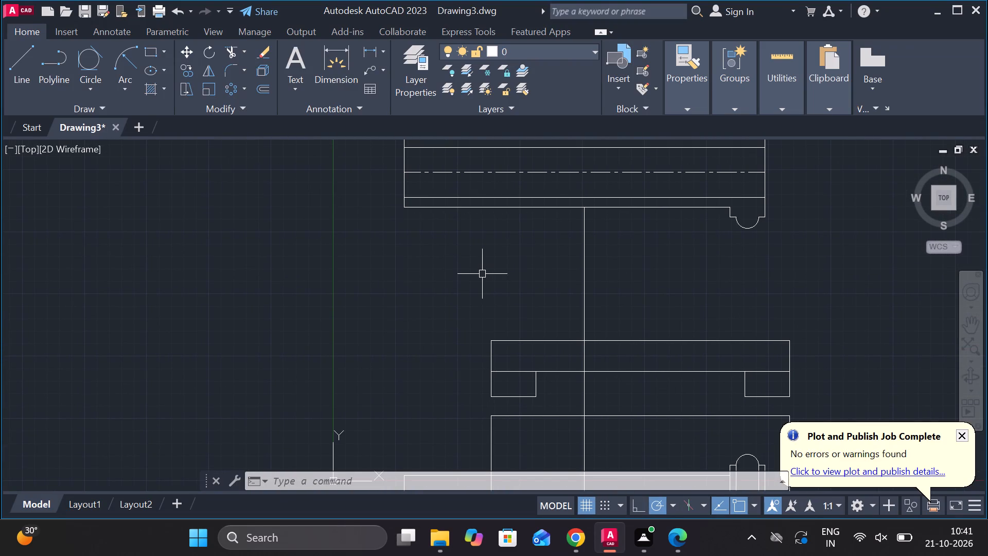
middle_click_drag(515, 301, 523, 318)
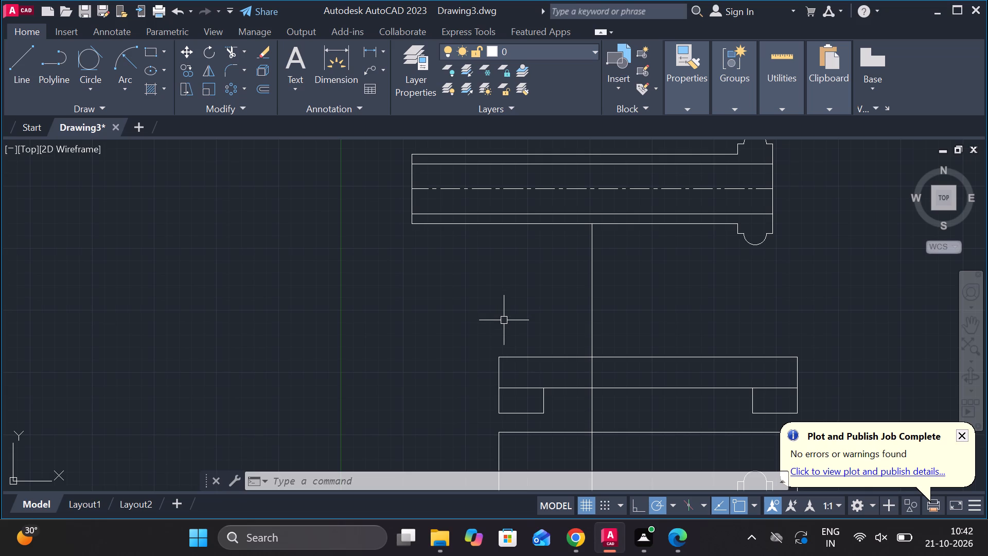
middle_click(516, 320)
middle_click_drag(505, 291, 573, 388)
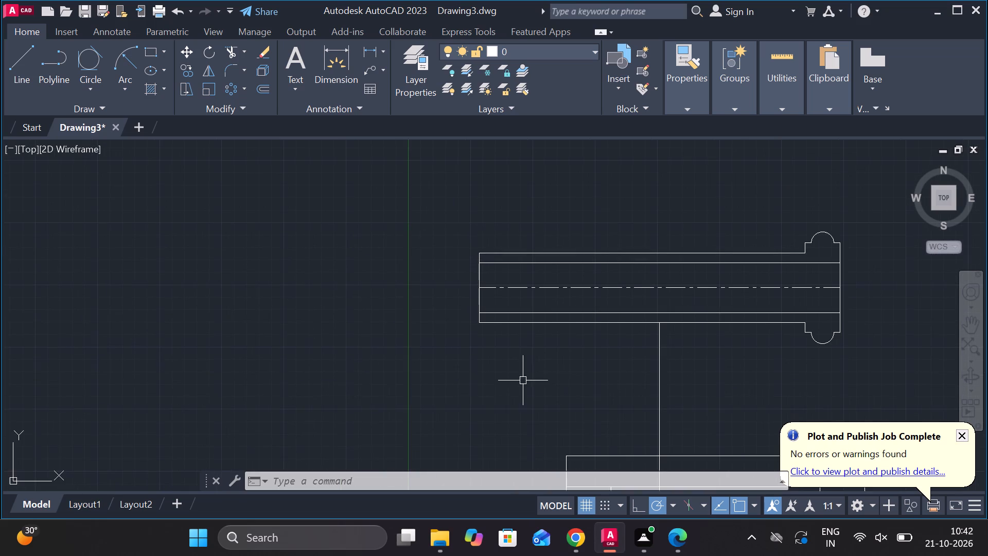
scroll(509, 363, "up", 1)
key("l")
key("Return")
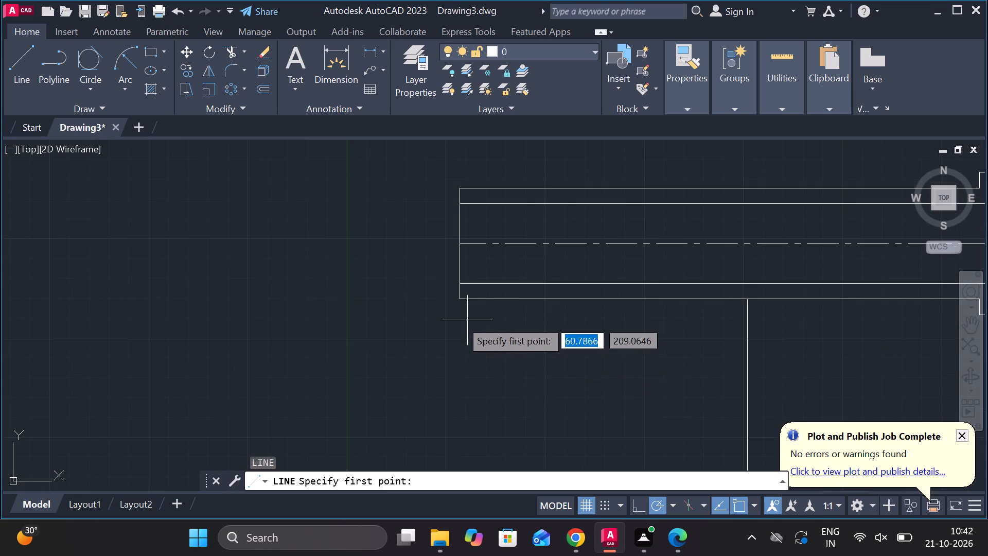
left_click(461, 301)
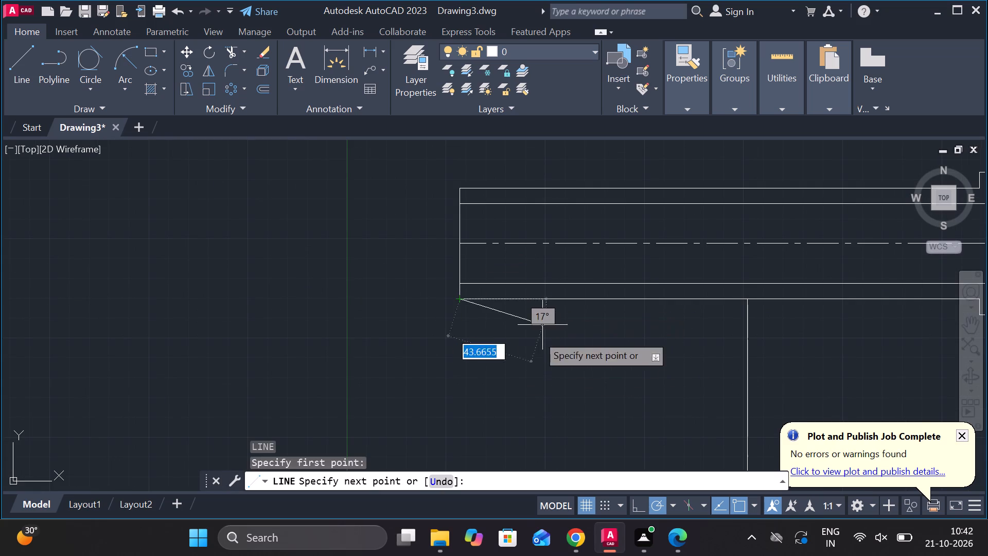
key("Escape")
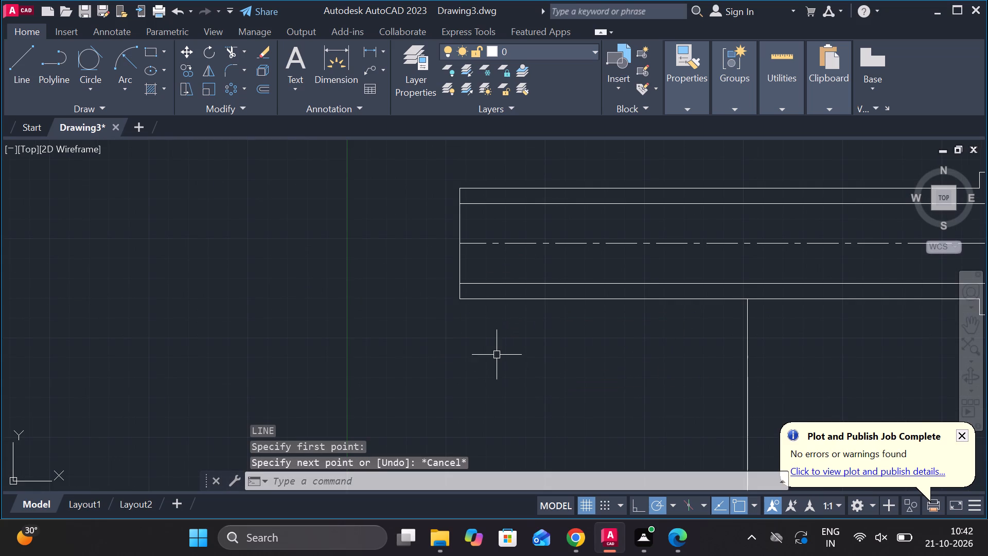
Draw a short vertical line at the top view's left end, from the lower inner line to the lower outer edge.
scroll(477, 326, "up", 1)
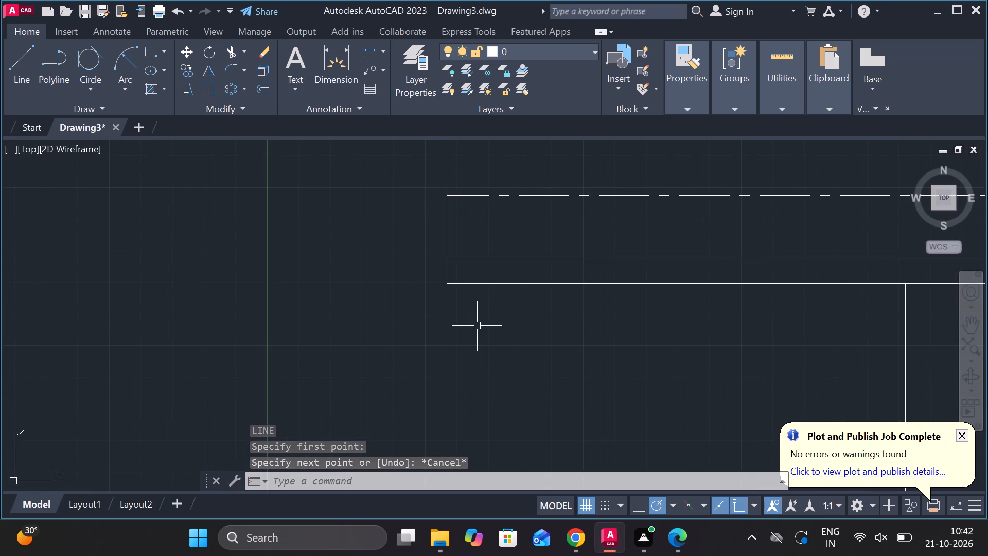
key("l")
key("Return")
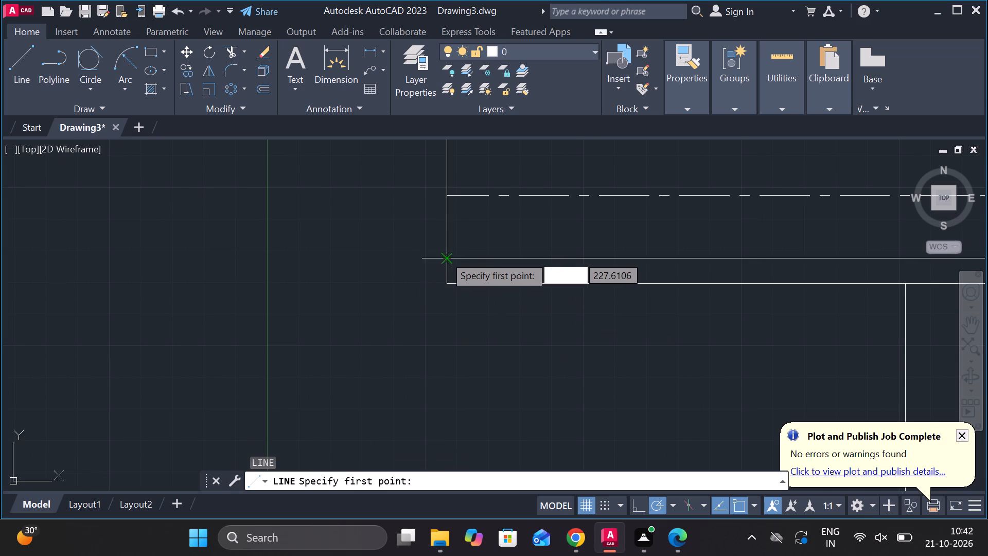
left_click(444, 255)
left_click(447, 280)
key("Escape")
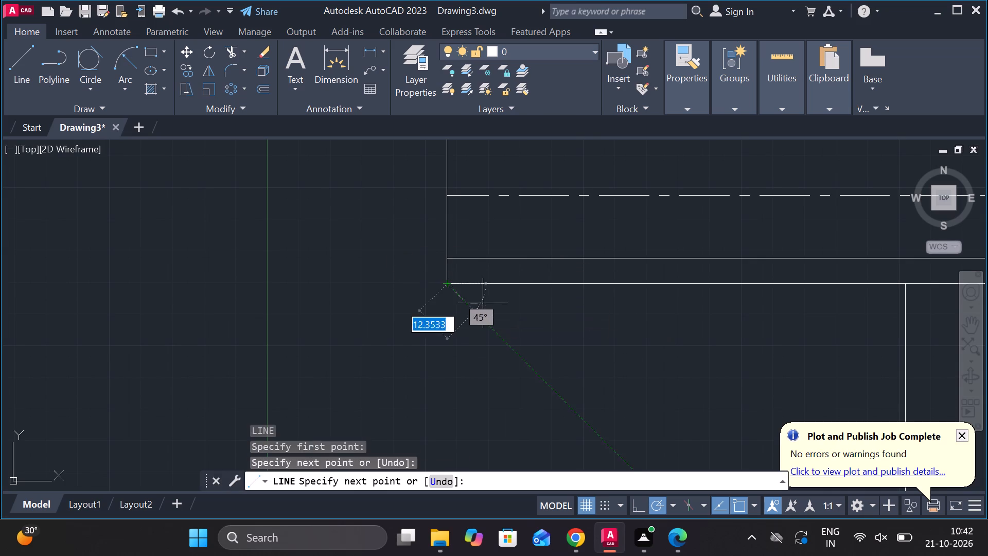
Offset the short vertical line at the top view's left end 30 to the right.
left_click(447, 277)
key("o")
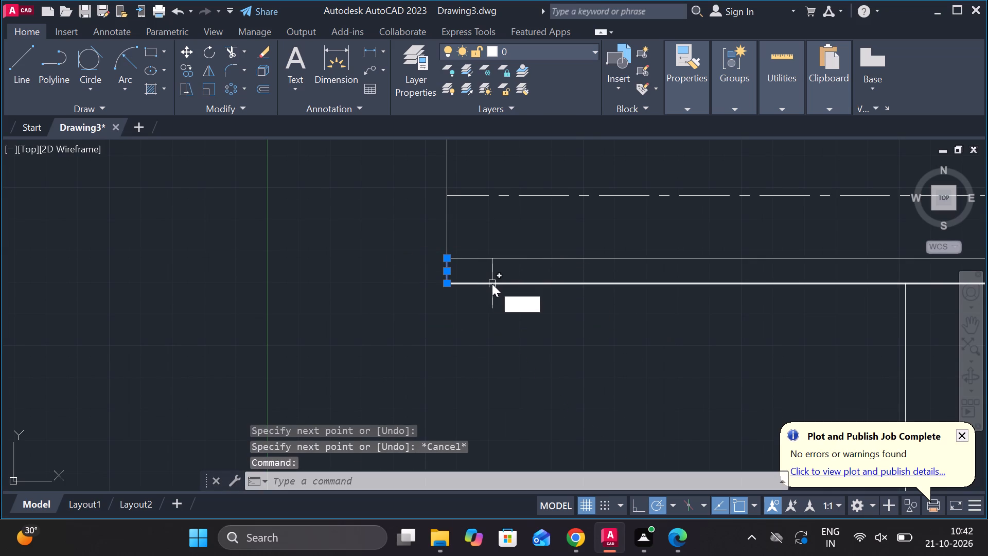
key("Return")
key("Return")
type("30")
key("Return")
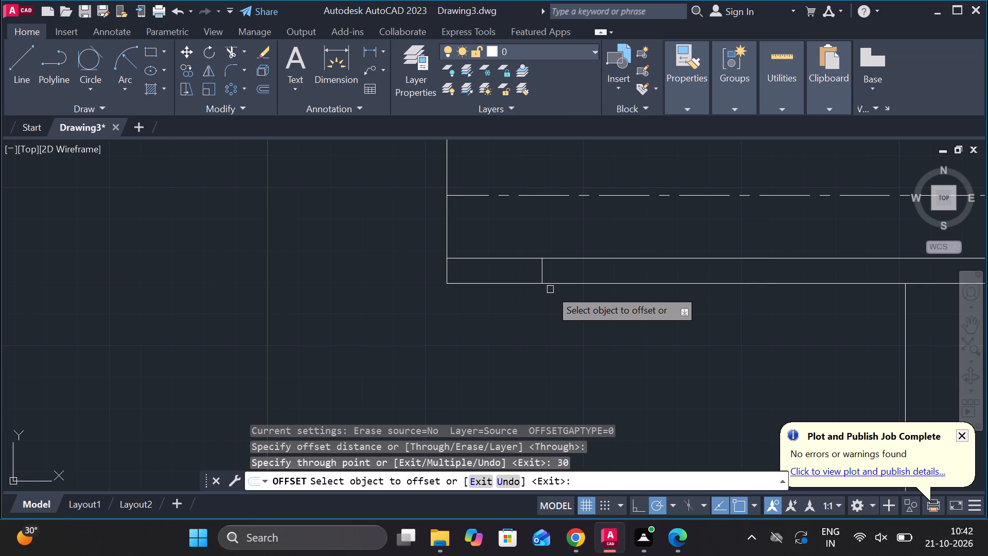
Offset the new short vertical line by 3 to each side within the top view's lower wall.
left_click(541, 277)
type("3")
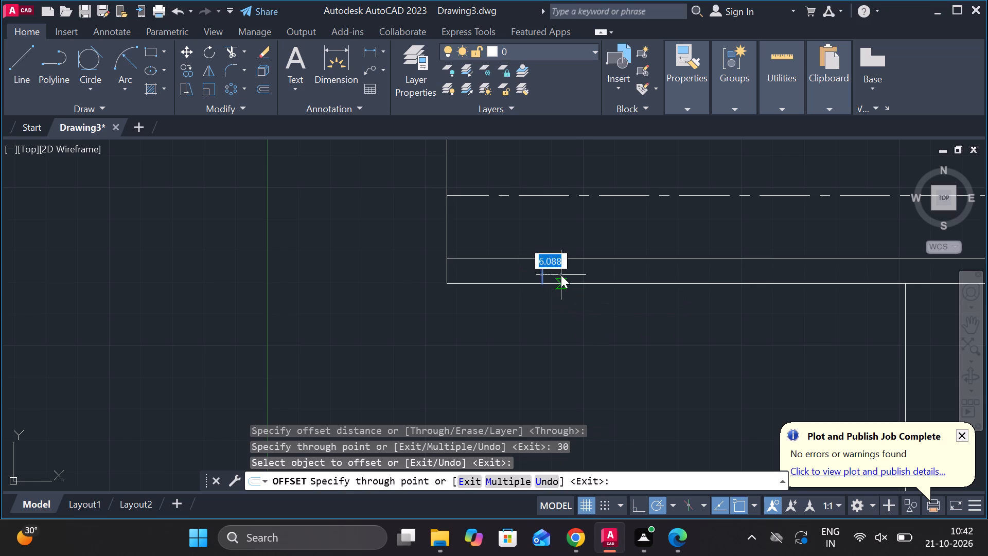
key("space")
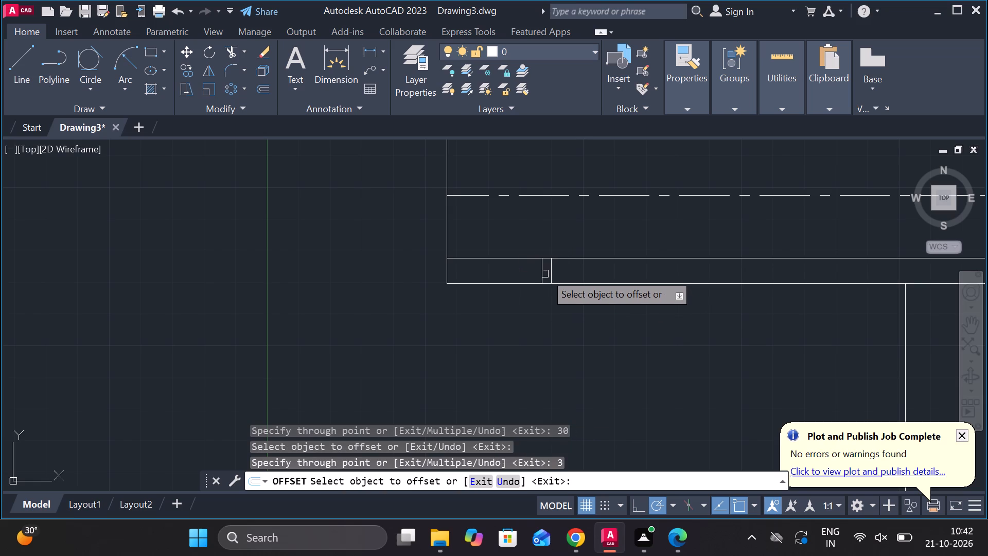
left_click(545, 273)
type("3")
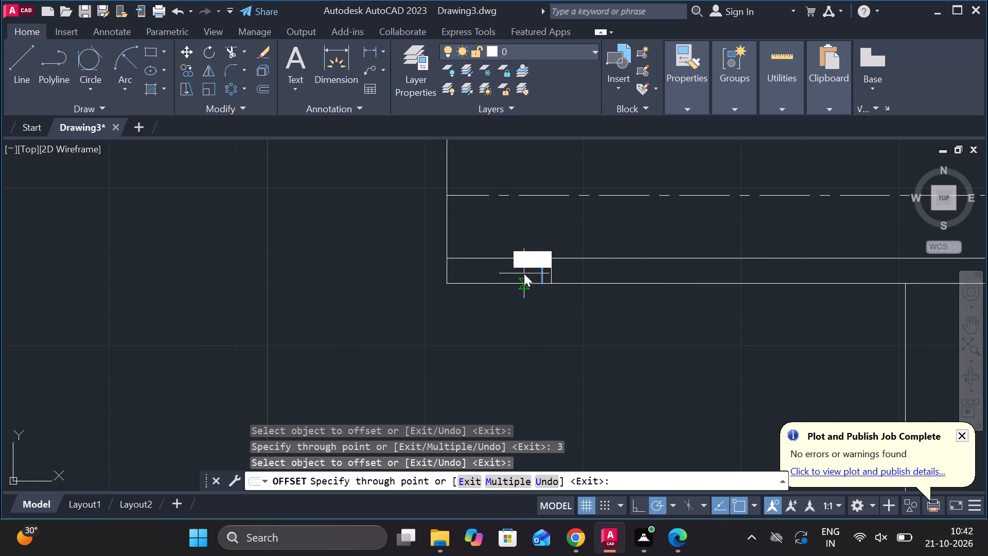
key("space")
key("Escape")
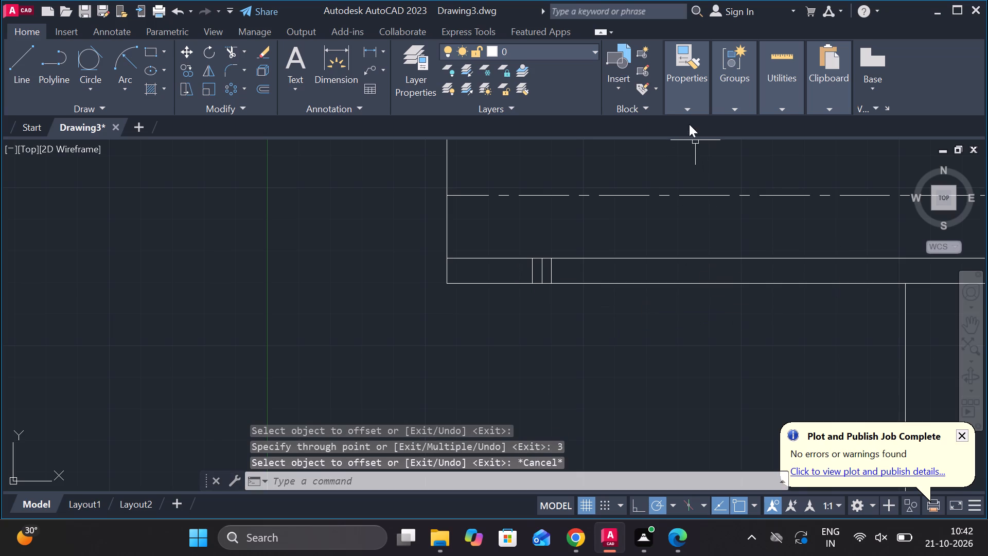
Load the DASHED linetype from acadiso.lin into the drawing.
left_click(689, 111)
left_click(774, 157)
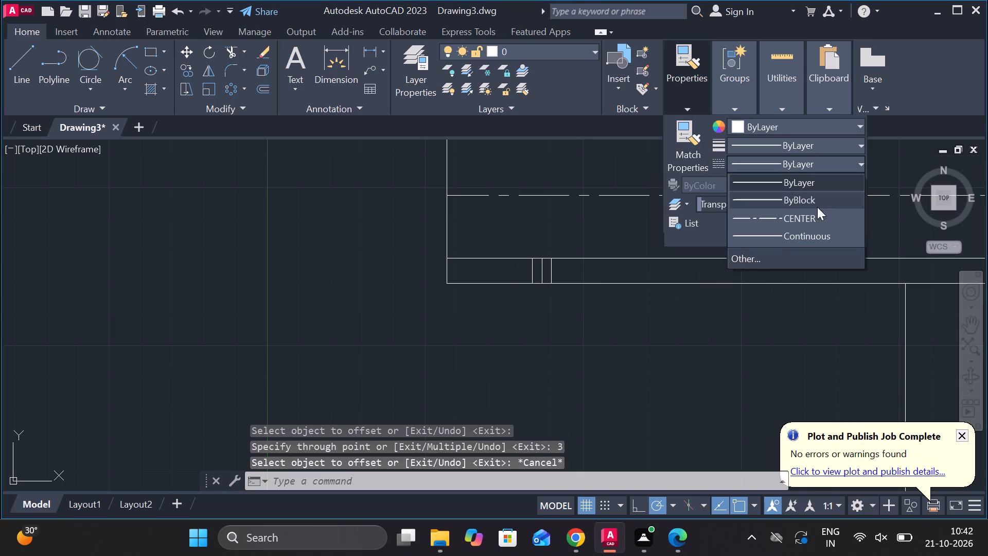
left_click(740, 256)
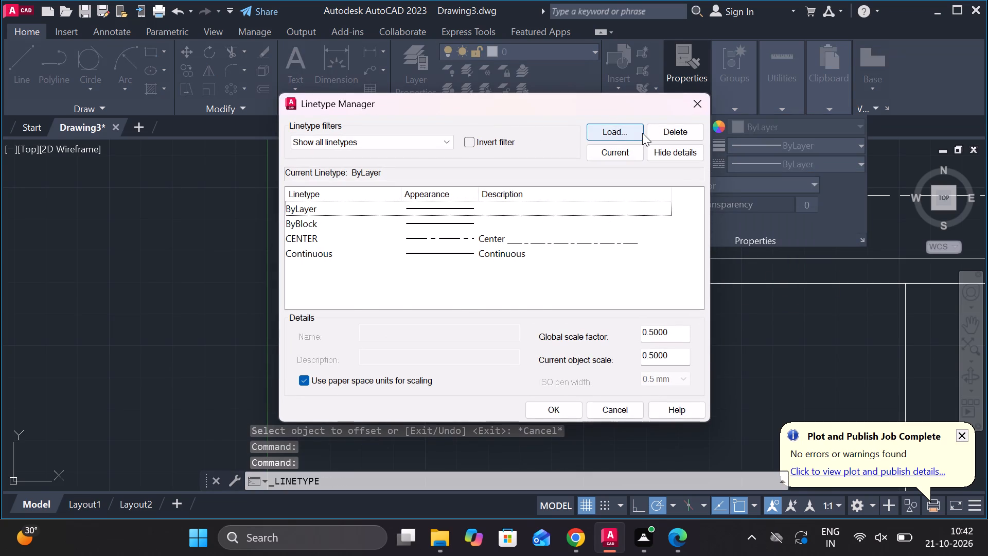
left_click(642, 133)
scroll(424, 282, "down", 5)
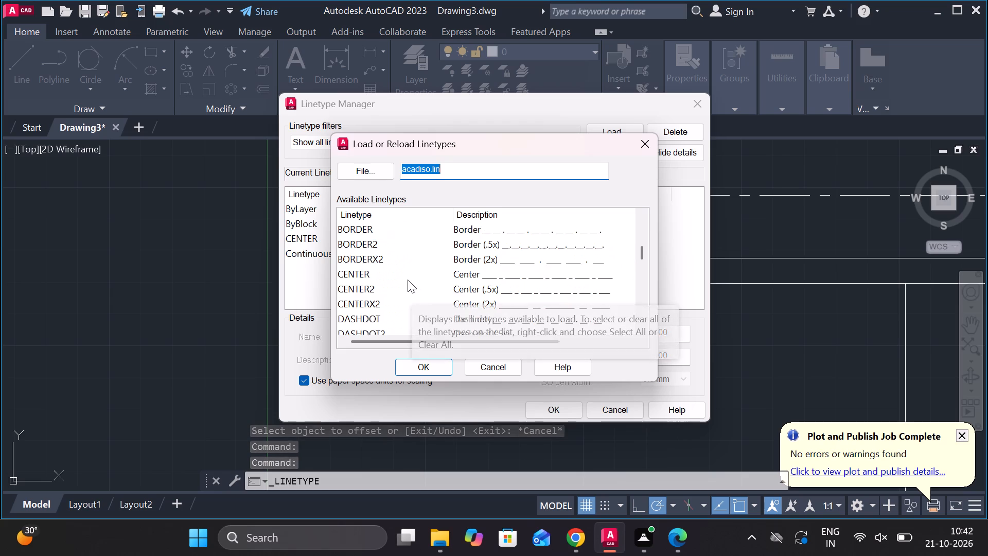
scroll(388, 284, "down", 2)
left_click(355, 271)
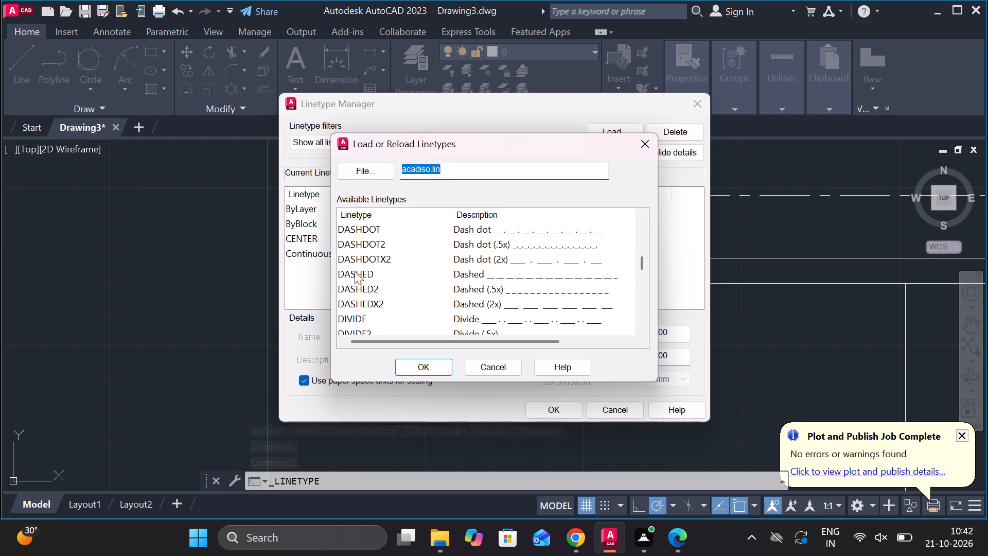
left_click(430, 364)
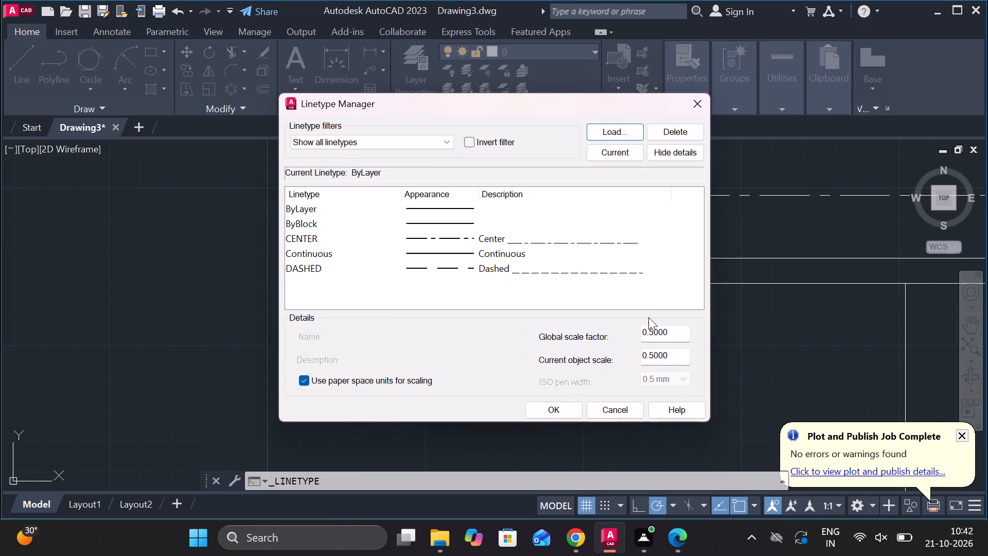
left_click(568, 404)
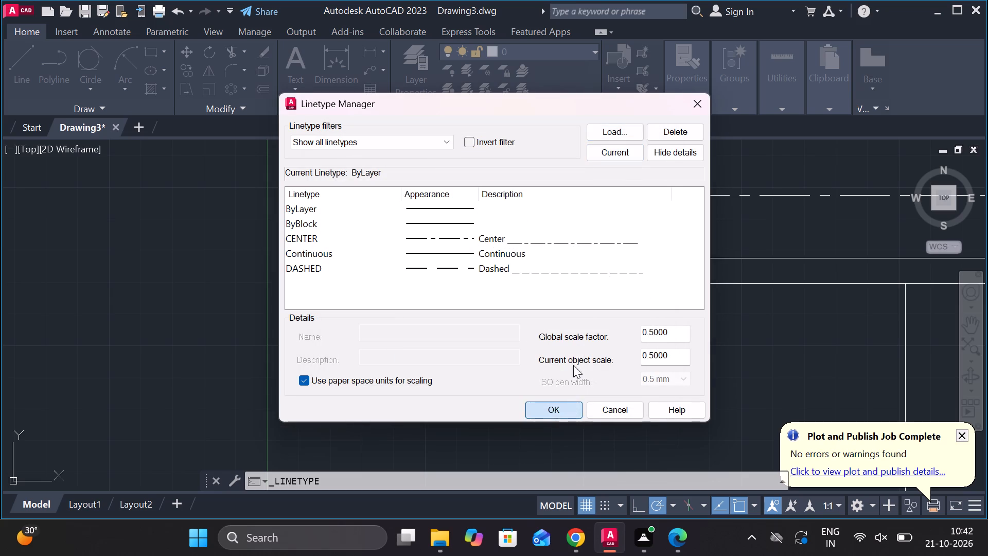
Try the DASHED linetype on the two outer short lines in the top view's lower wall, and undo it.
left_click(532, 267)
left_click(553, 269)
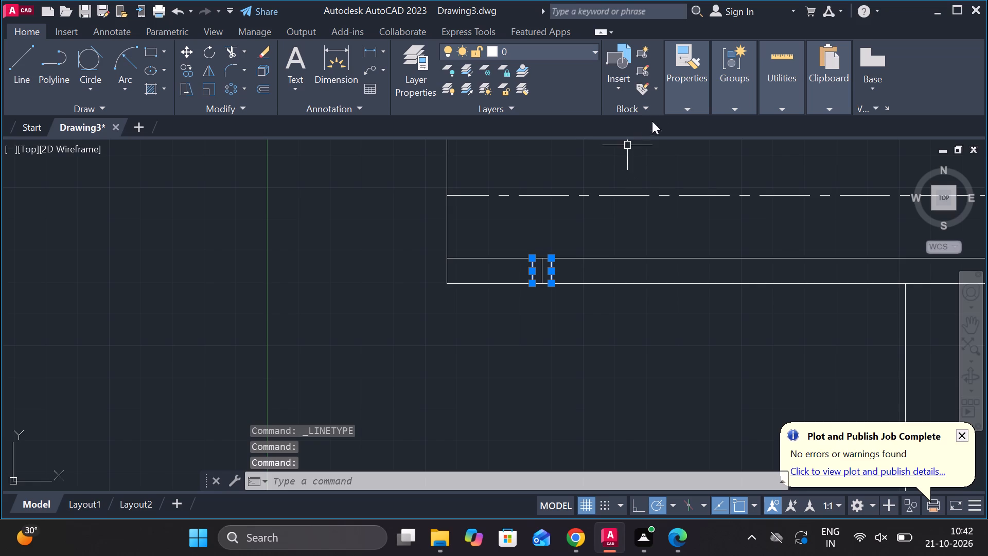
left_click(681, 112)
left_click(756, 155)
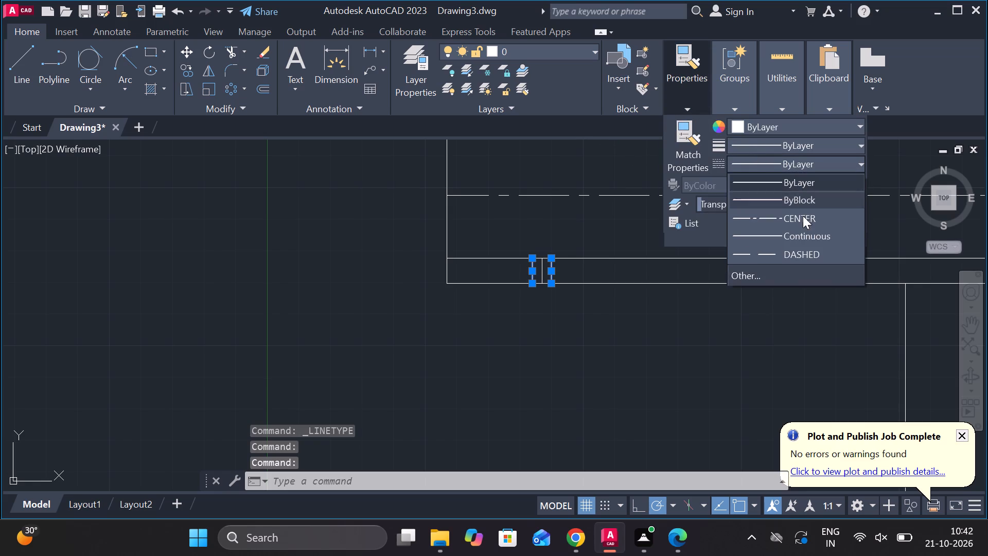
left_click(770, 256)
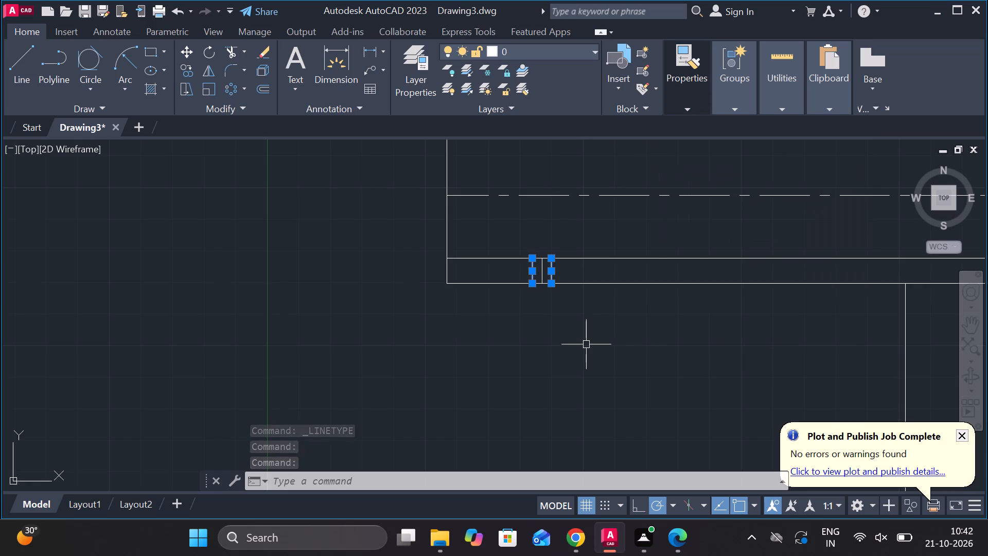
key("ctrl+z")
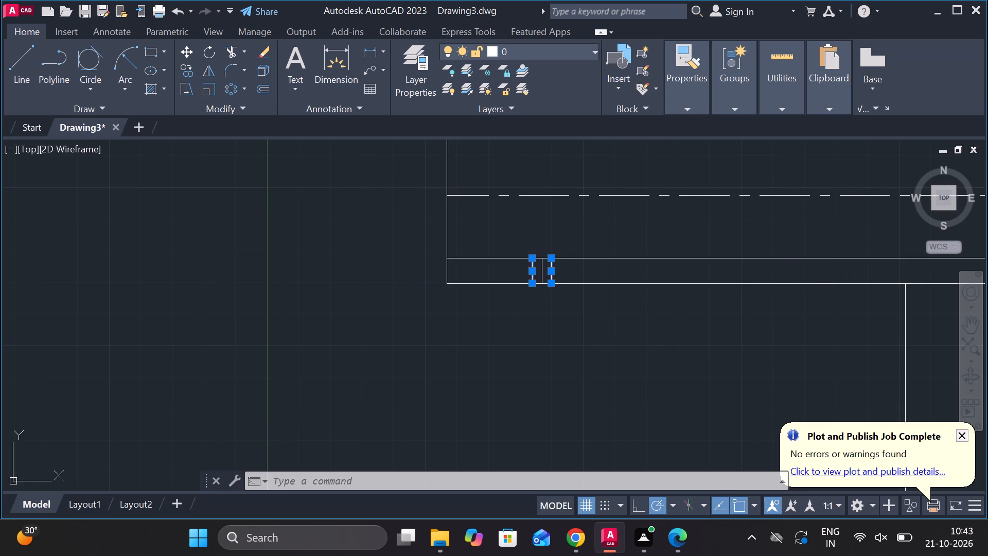
Apply the DASHED linetype to the middle of the three short vertical lines in the top view's lower wall.
left_click(544, 272)
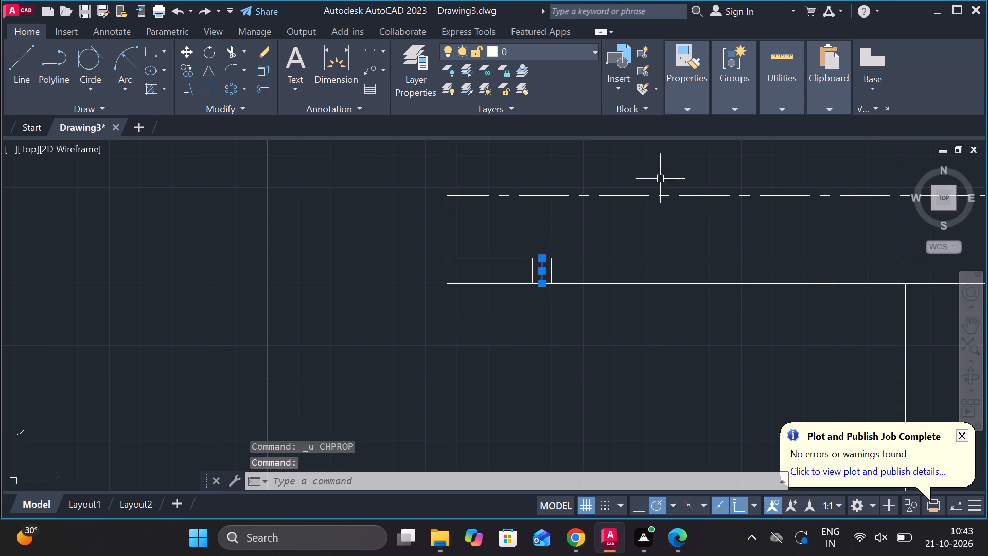
left_click(685, 111)
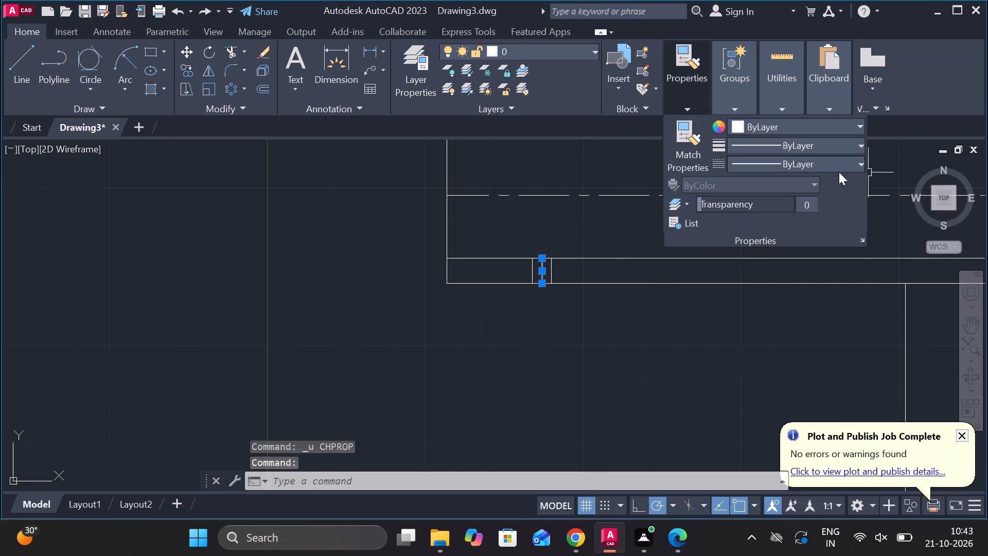
left_click(839, 172)
left_click(777, 253)
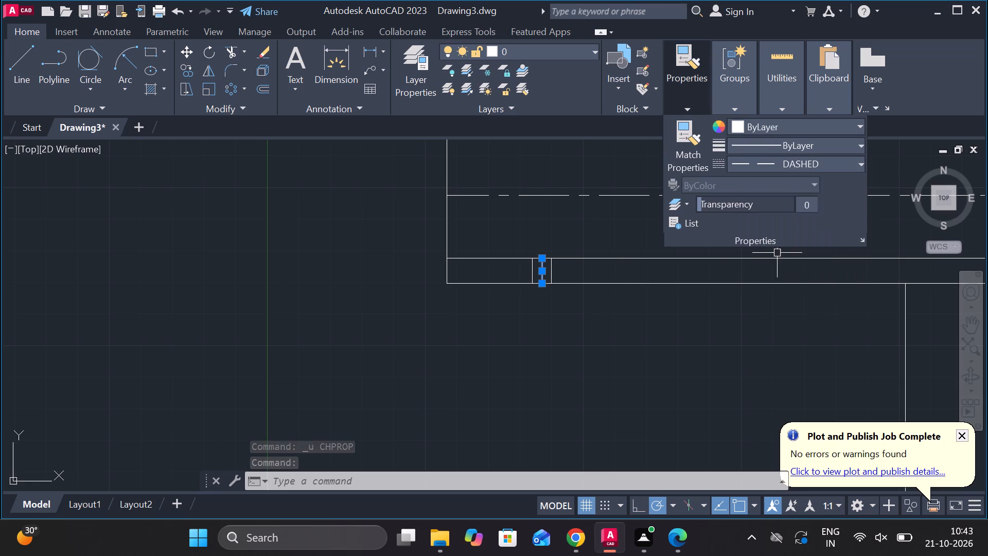
key("Escape")
Draw a short vertical line upward from the upper-left corner of the arm view.
scroll(519, 364, "down", 2)
middle_click_drag(521, 364, 523, 323)
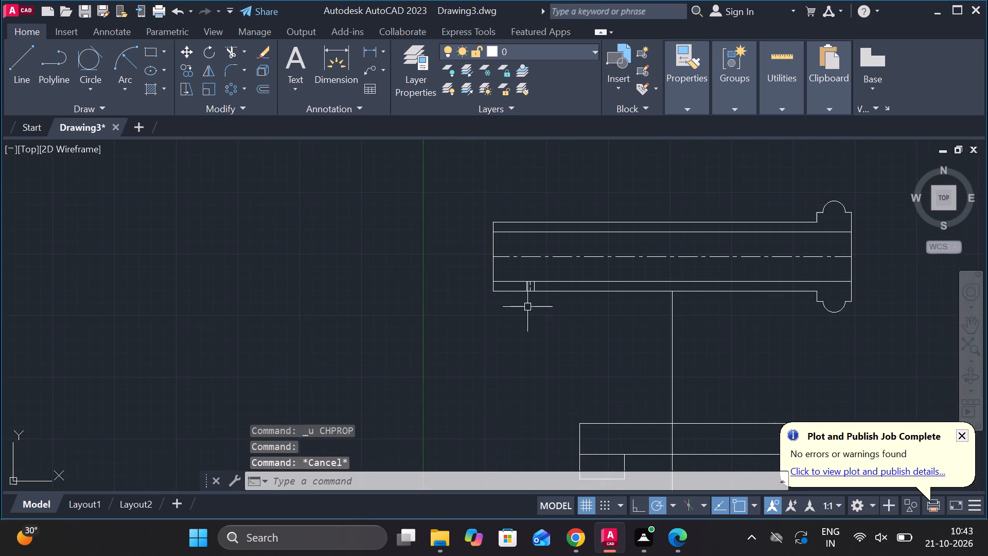
scroll(532, 329, "down", 1)
scroll(531, 326, "up", 2)
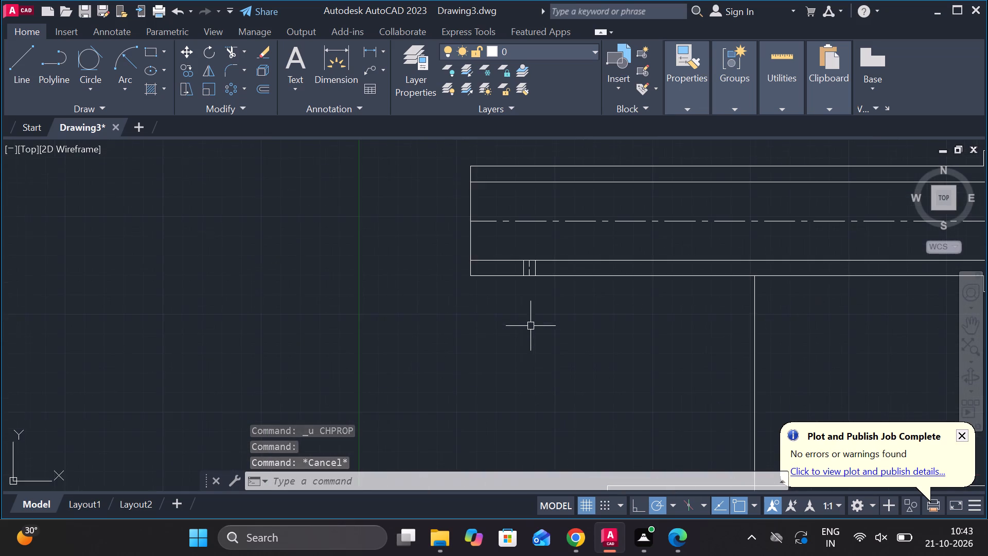
middle_click_drag(526, 326, 512, 353)
middle_click_drag(526, 327, 520, 371)
scroll(528, 362, "down", 3)
middle_click_drag(554, 377, 551, 277)
scroll(521, 340, "up", 2)
middle_click_drag(520, 350, 531, 299)
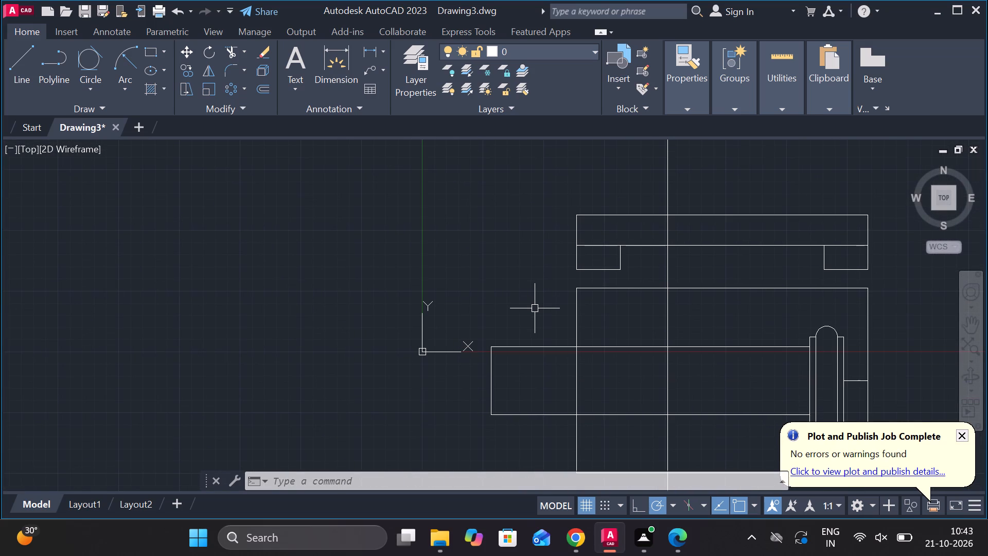
key("l")
key("Return")
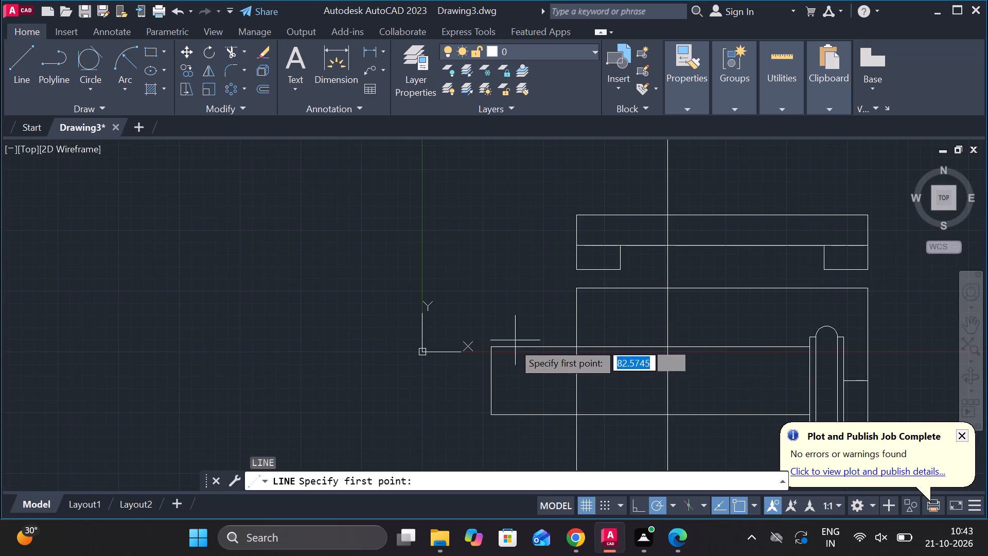
left_click(492, 349)
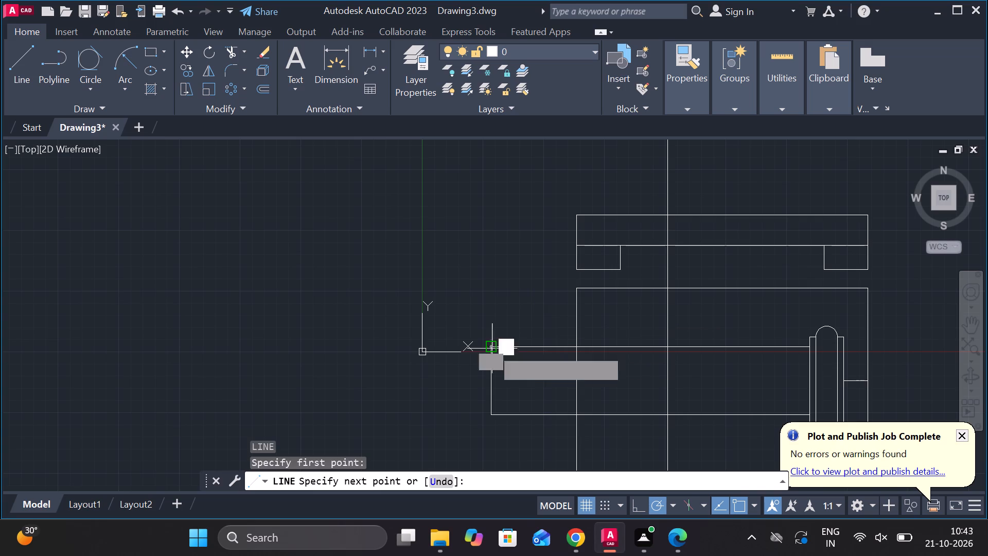
left_click(492, 316)
key("Escape")
Offset the short vertical line at the arm view's upper-left corner 38 to the right.
left_click(492, 324)
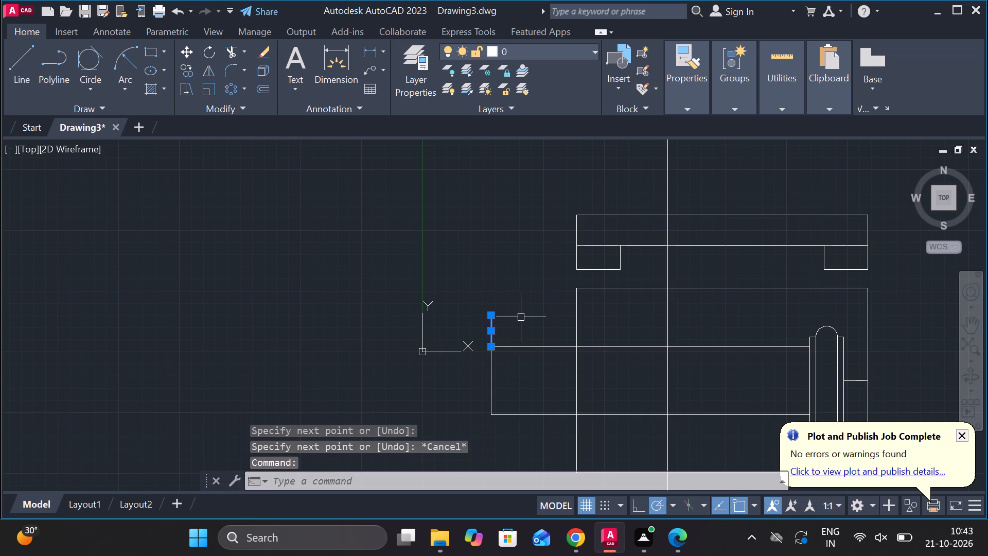
key("o")
key("Return")
key("Return")
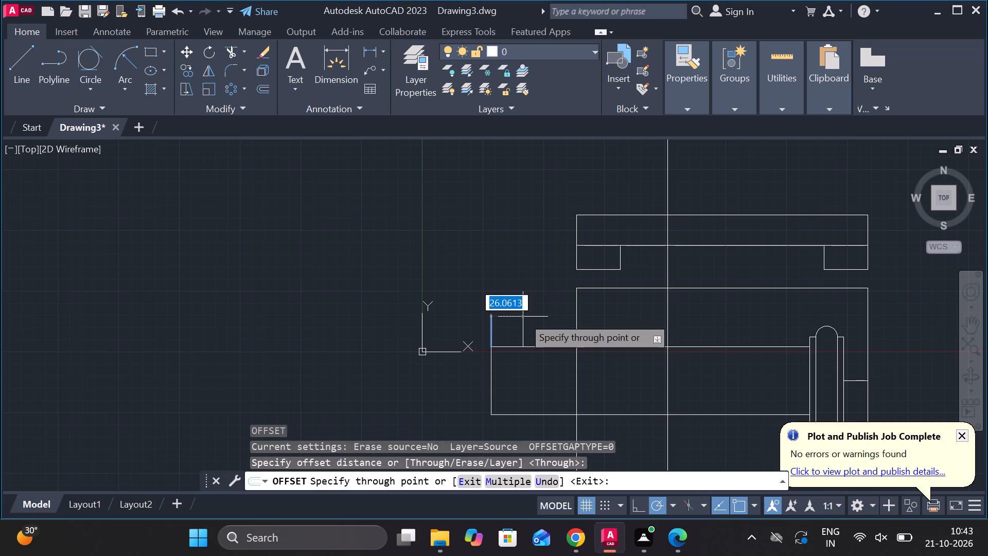
type("38")
key("Return")
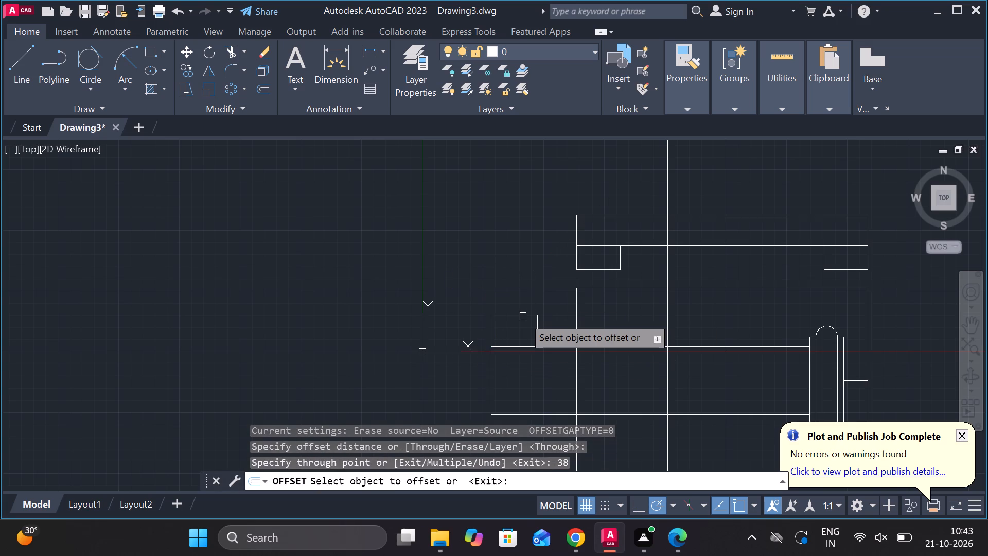
key("Escape")
Lengthen the offset line upward until it passes the top view's upper outer edge.
left_click(537, 320)
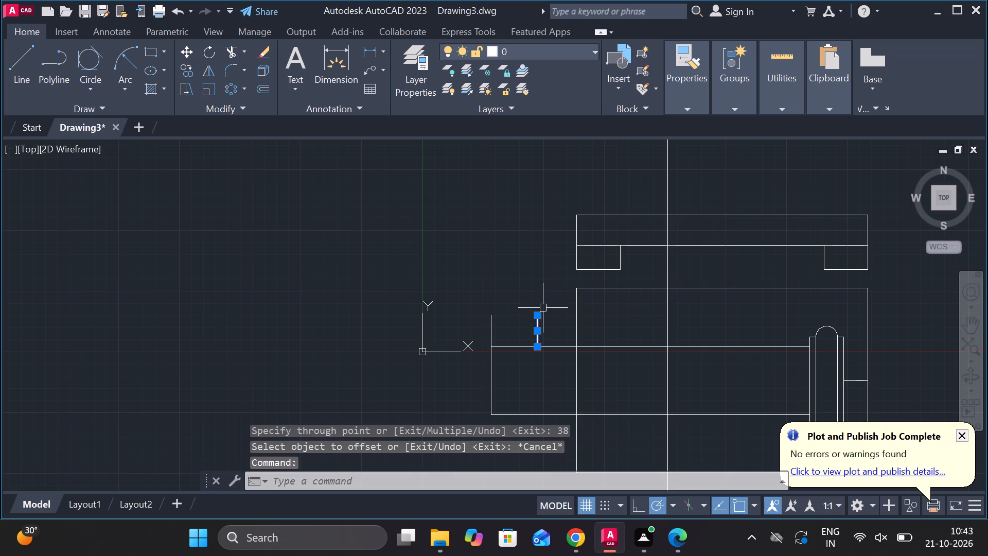
left_click(576, 350)
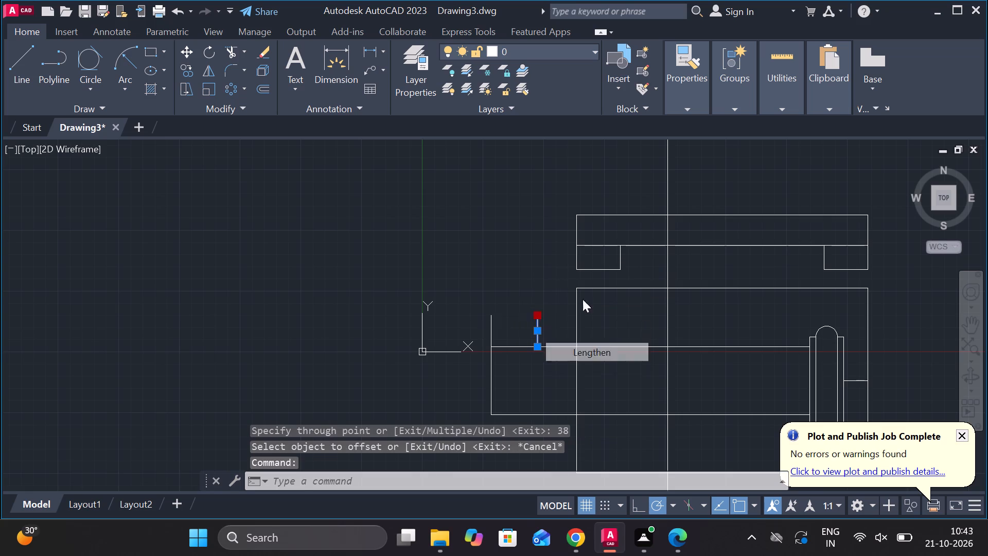
middle_click_drag(550, 172, 550, 423)
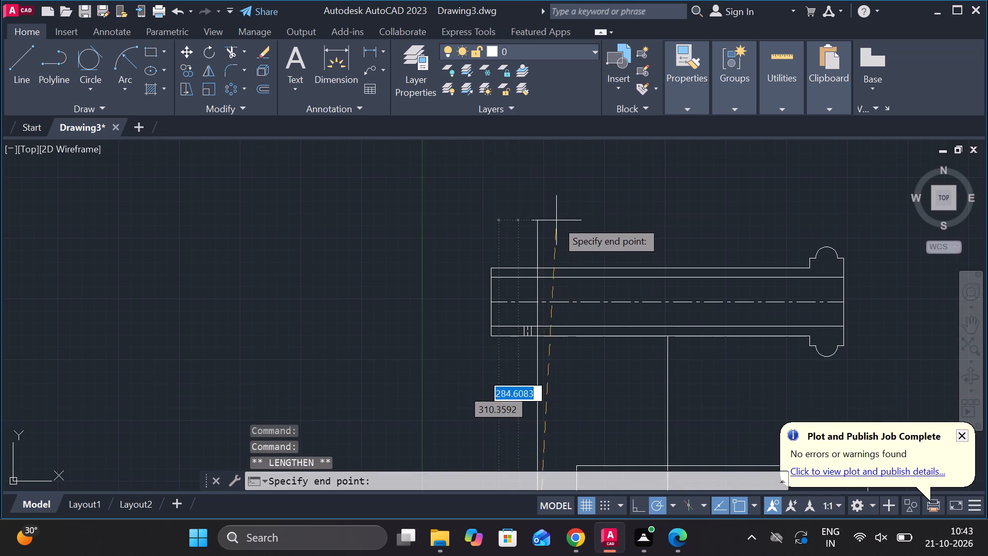
scroll(556, 220, "up", 1)
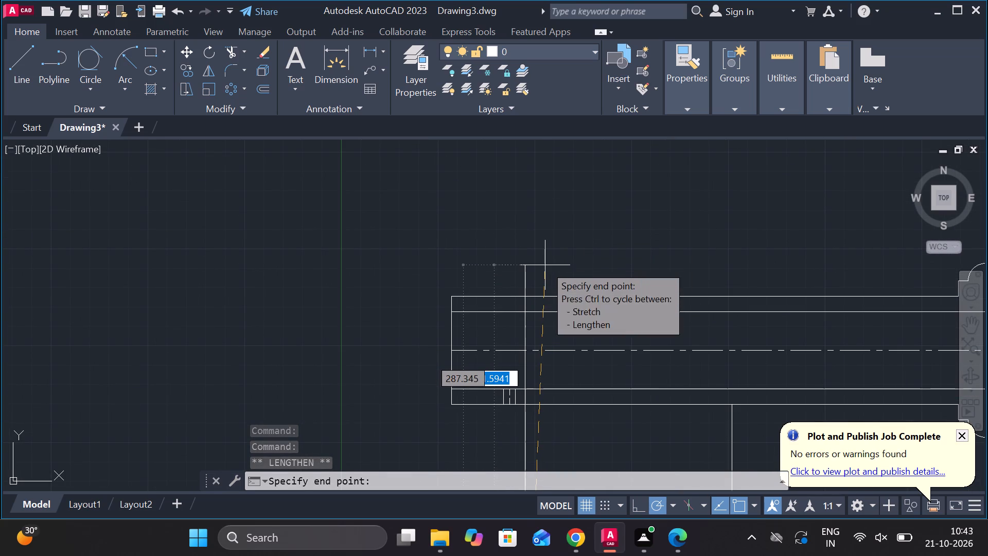
left_click(543, 274)
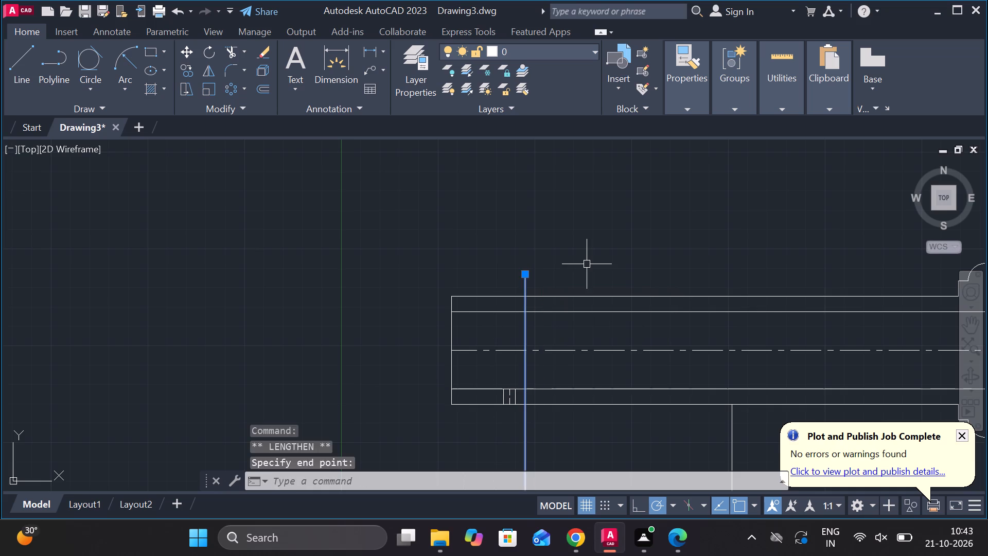
key("Escape")
Trim away the part of the lengthened vertical line below the top view's lower outer edge.
scroll(556, 395, "down", 1)
middle_click_drag(569, 411, 560, 407)
key("t")
type("r")
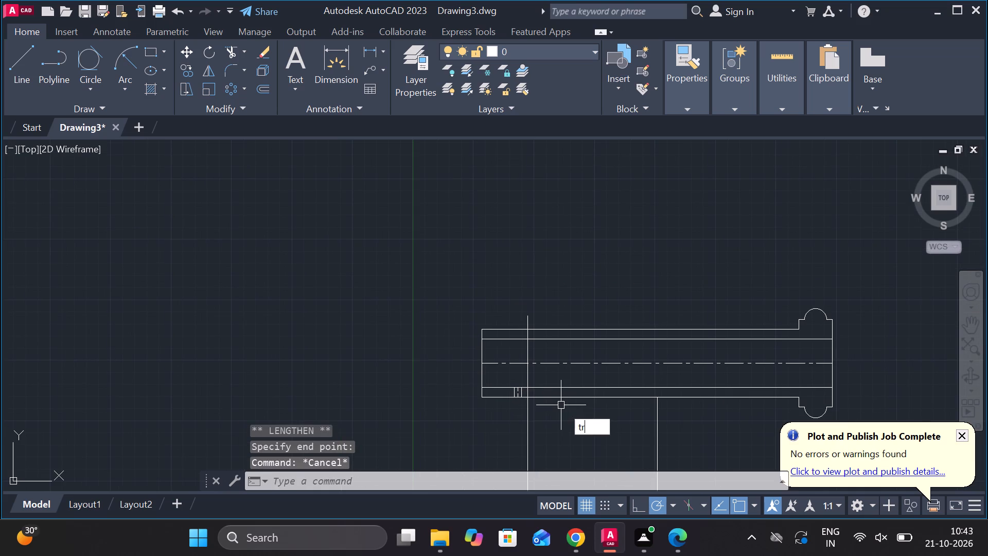
key("space")
key("space")
left_click(528, 429)
scroll(555, 410, "down", 1)
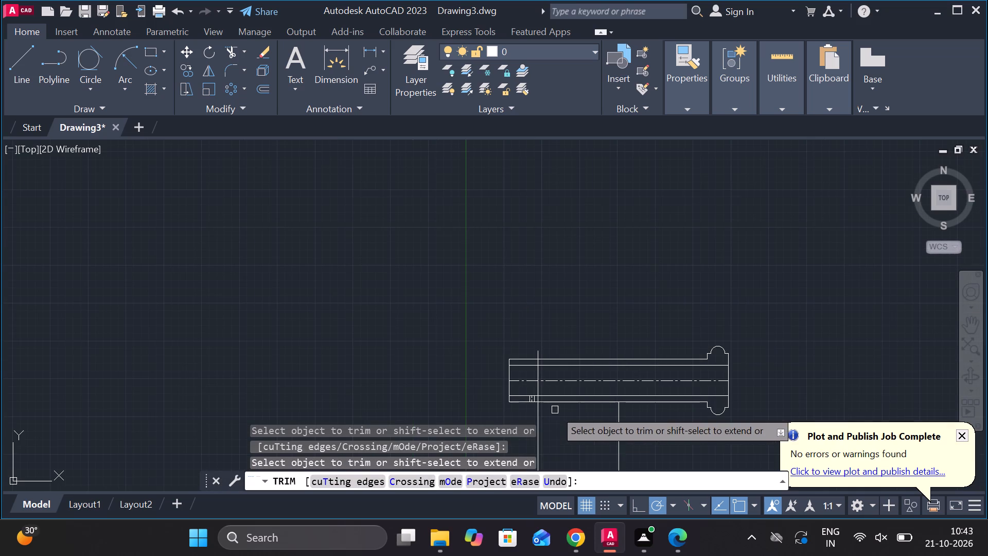
scroll(543, 412, "up", 1)
middle_click_drag(549, 401, 593, 283)
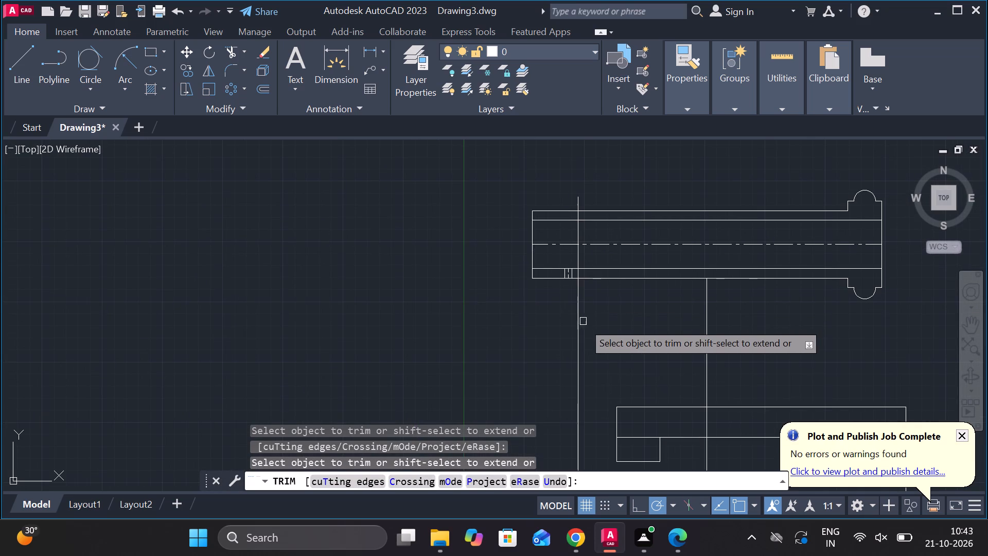
left_click(578, 334)
scroll(582, 338, "down", 2)
middle_click_drag(565, 359, 545, 322)
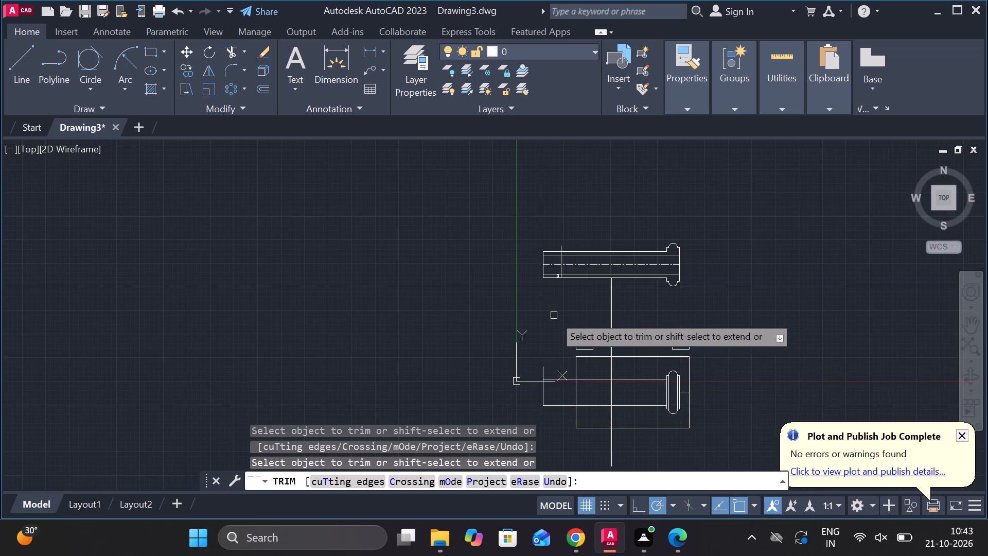
scroll(554, 317, "up", 1)
key("Escape")
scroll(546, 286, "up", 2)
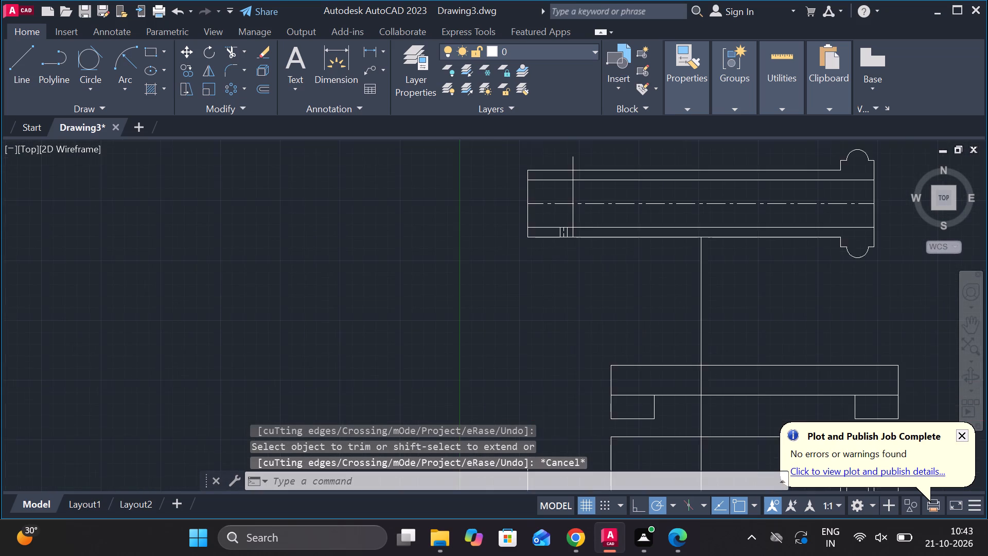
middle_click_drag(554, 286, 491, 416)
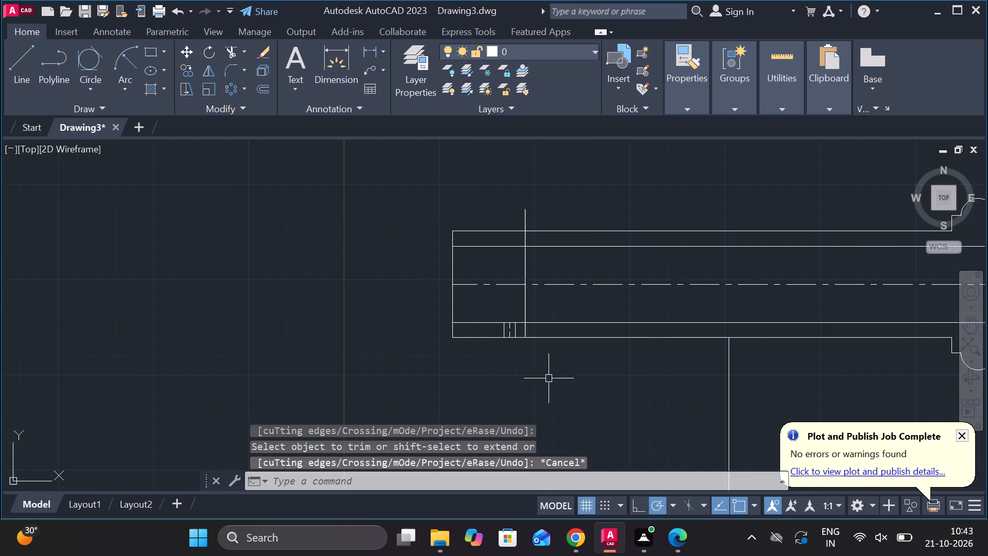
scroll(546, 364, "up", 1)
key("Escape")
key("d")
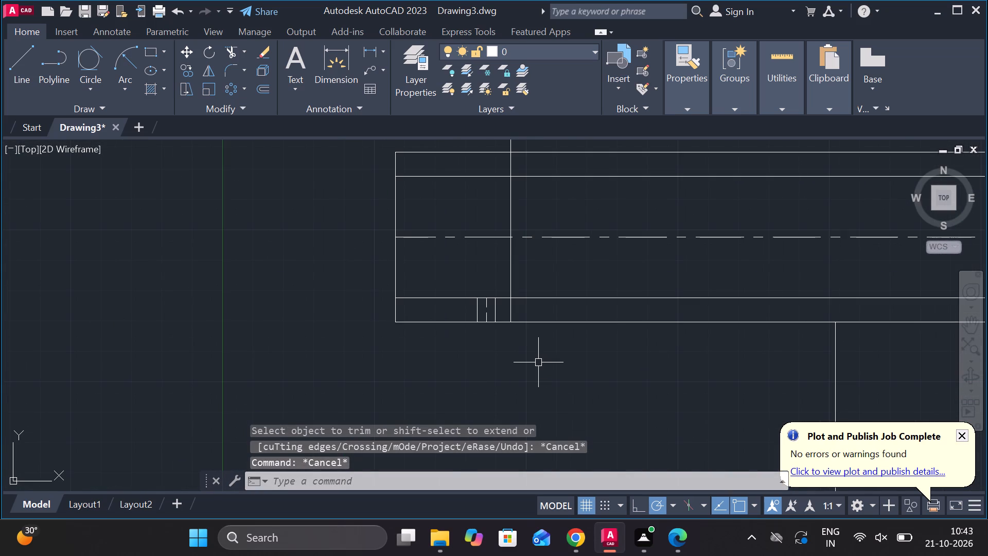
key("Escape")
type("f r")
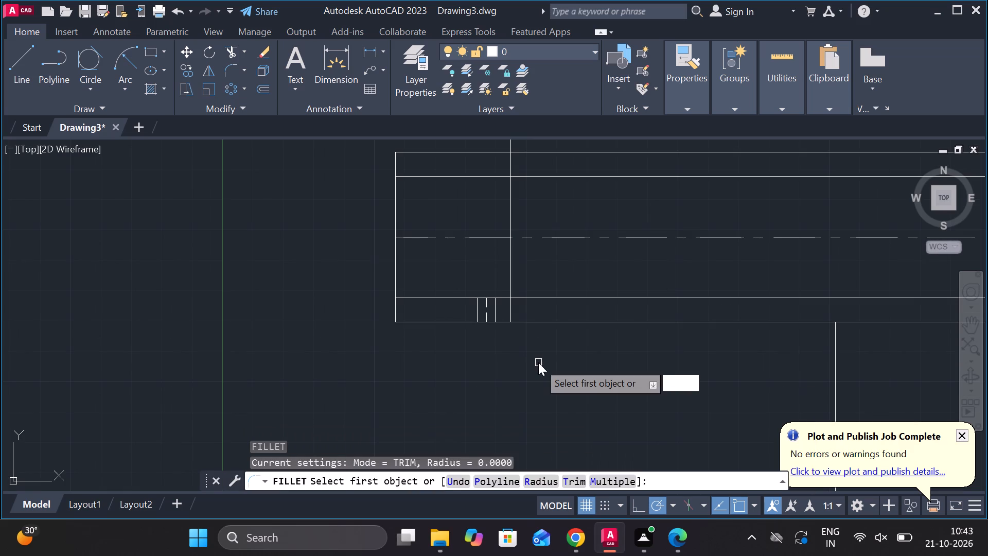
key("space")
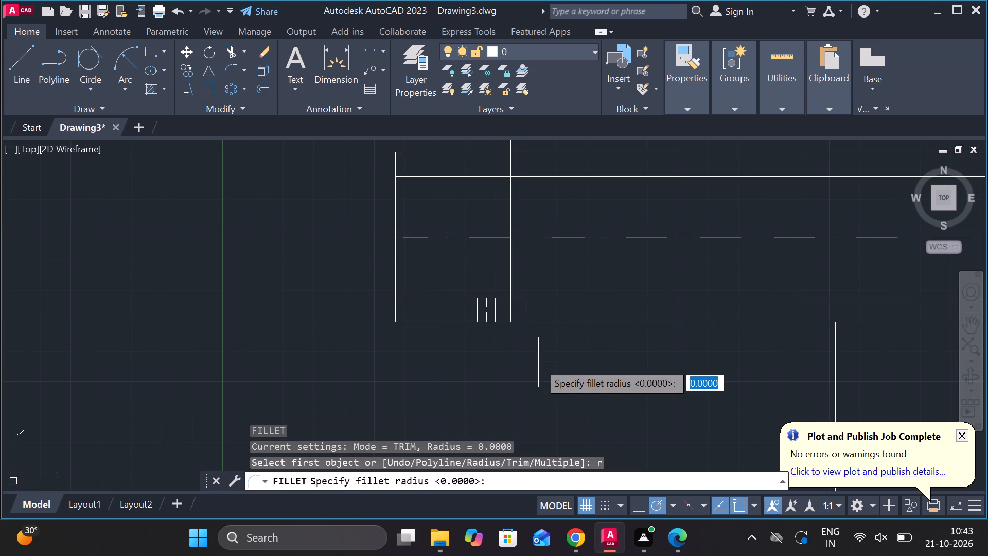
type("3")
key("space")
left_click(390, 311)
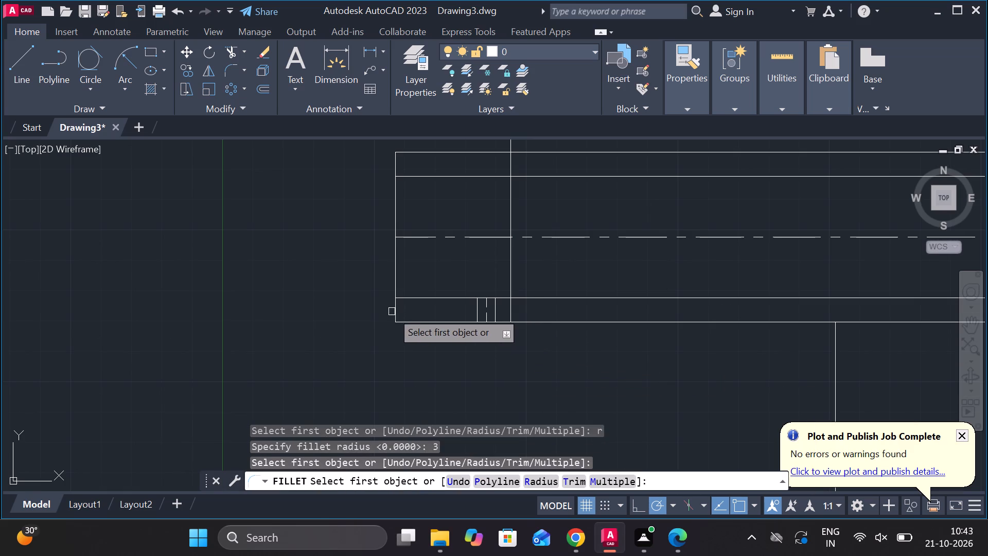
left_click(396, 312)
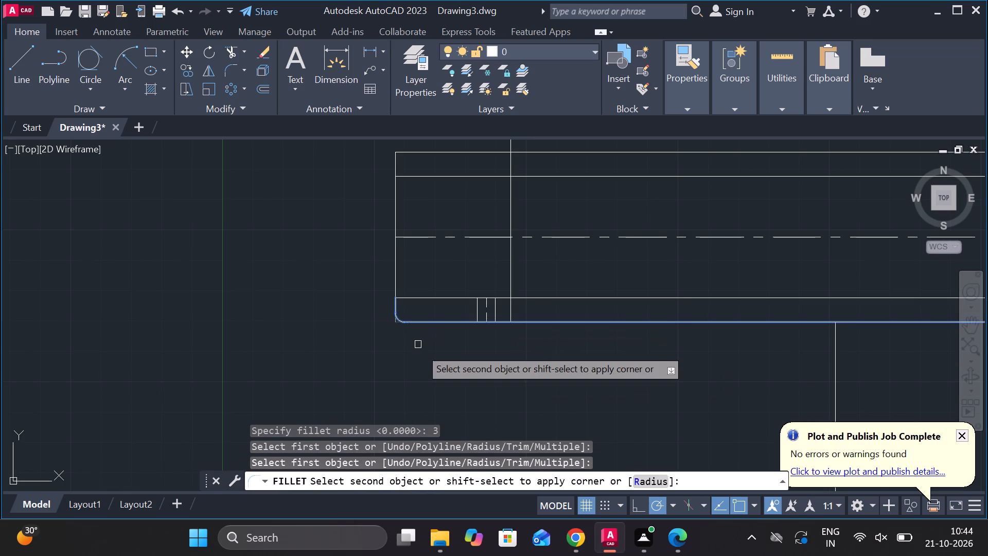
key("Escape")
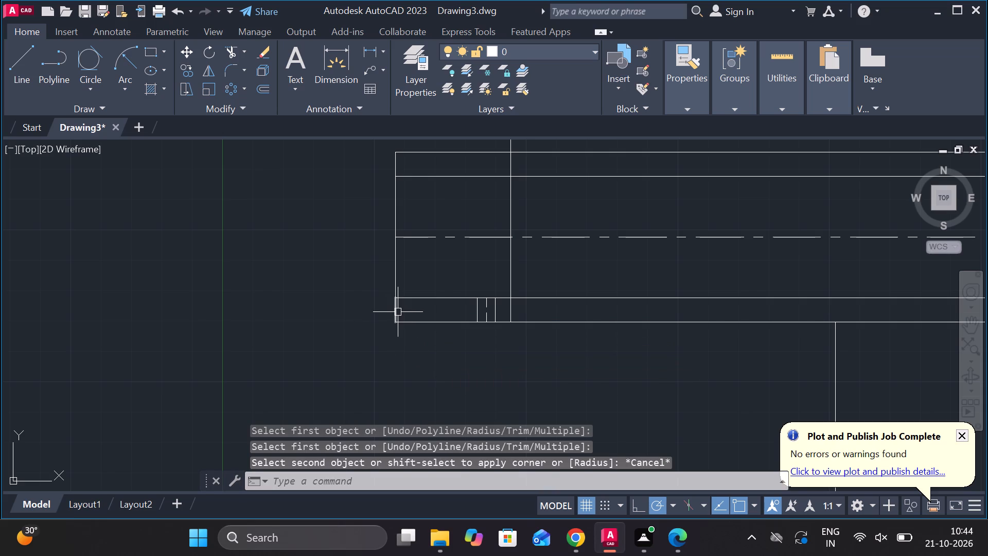
Erase the short vertical line overlapping the top view's left end in the lower wall.
left_click(396, 312)
type("e")
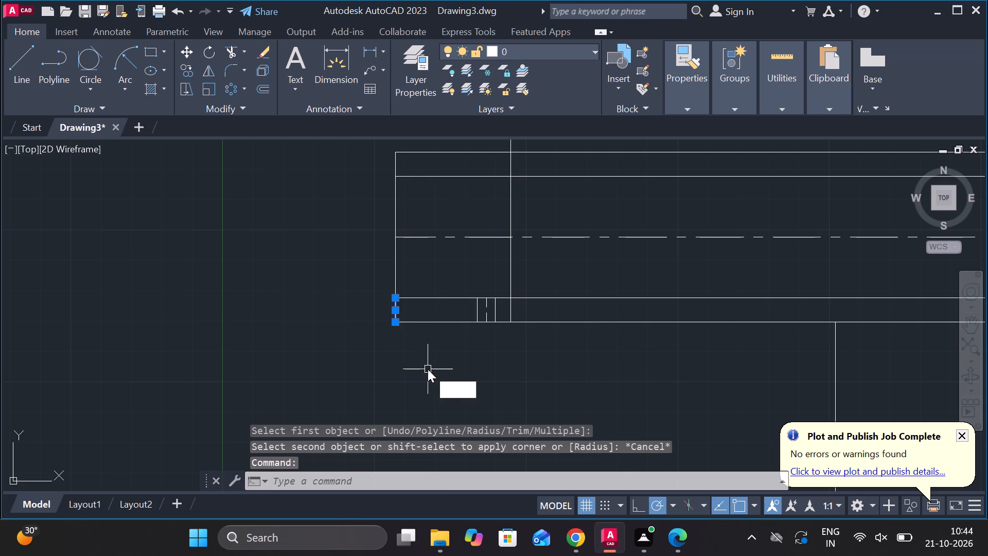
key("space")
Fillet the lower and upper outer corners at the top view's left end with radius 5.
type("f r 5")
key("space")
left_click(398, 306)
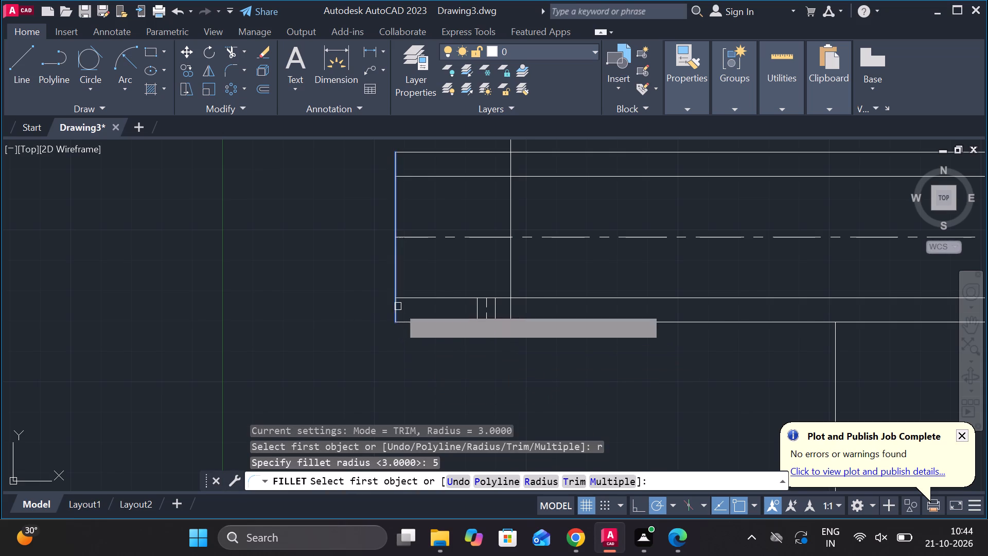
left_click(411, 325)
key("space")
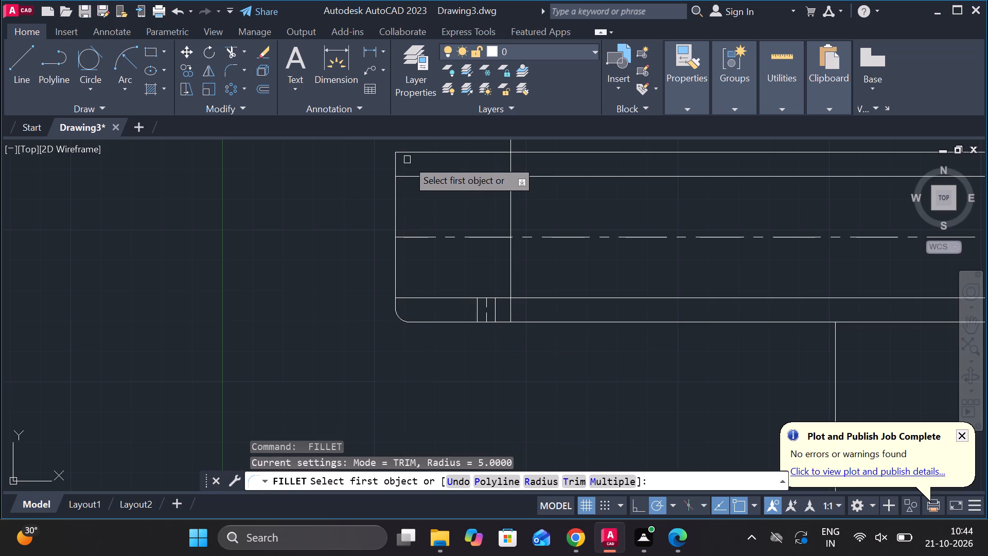
left_click(422, 152)
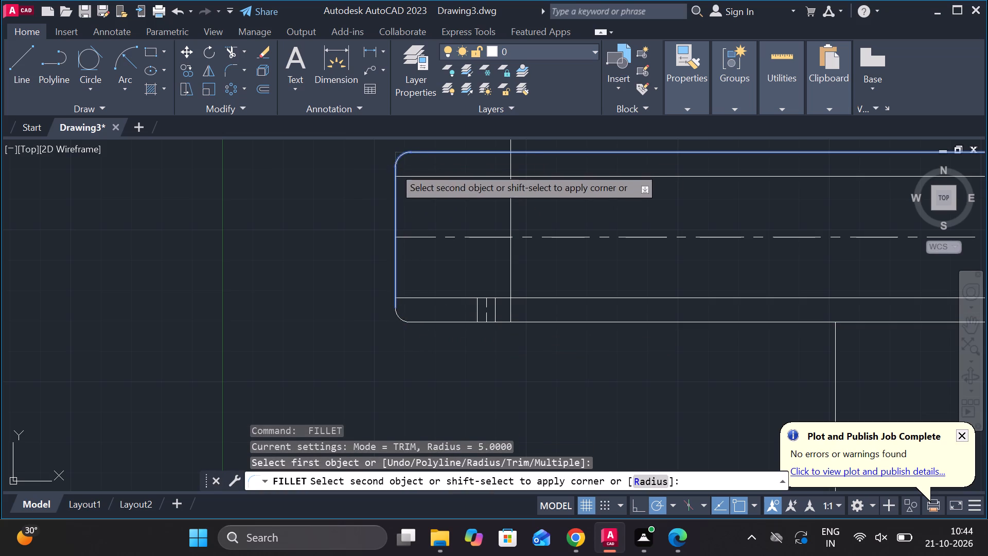
left_click(394, 167)
Draw a vertical line from the arm view's upper-left corner up to the top view's lower outer edge.
scroll(361, 225, "down", 2)
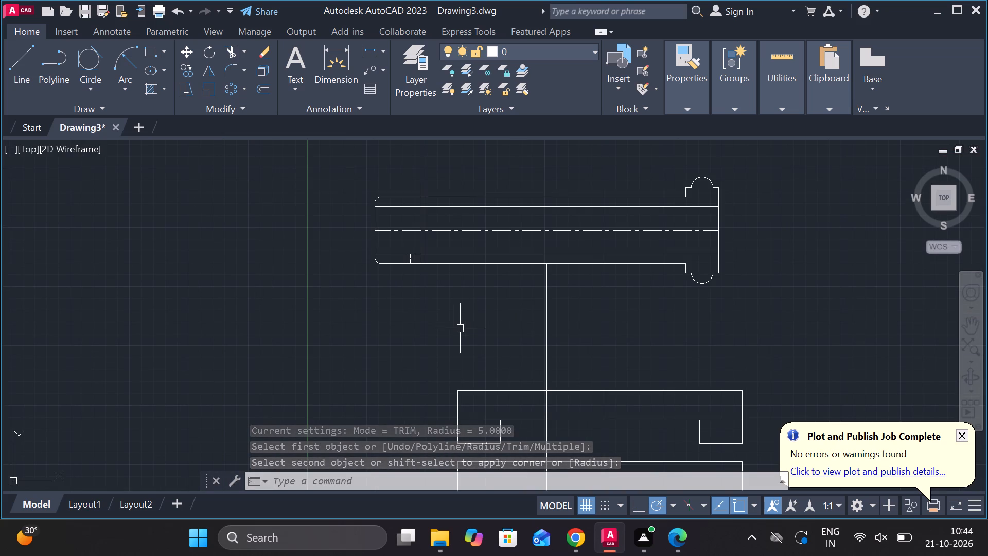
middle_click_drag(460, 347, 453, 338)
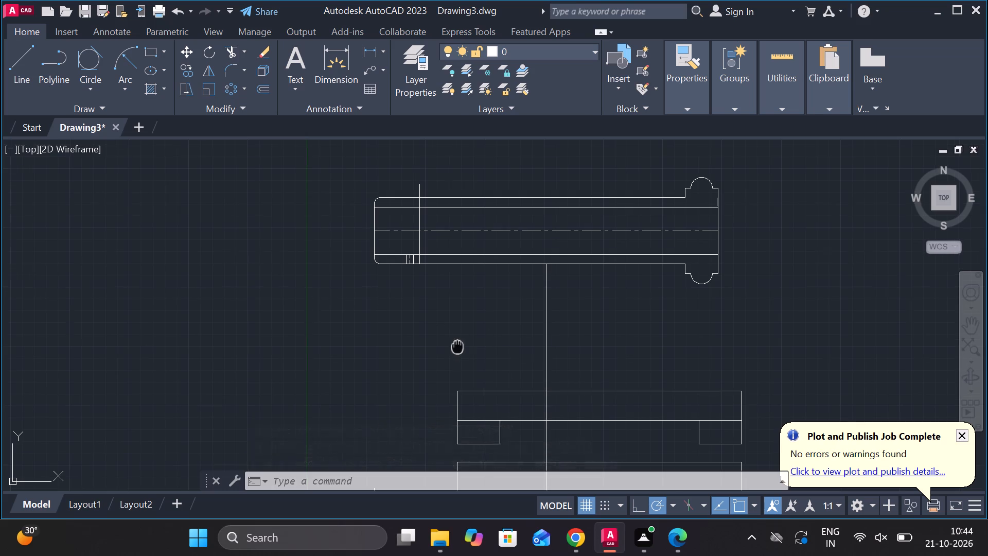
middle_click_drag(453, 338, 440, 299)
scroll(440, 299, "down", 1)
scroll(440, 338, "up", 1)
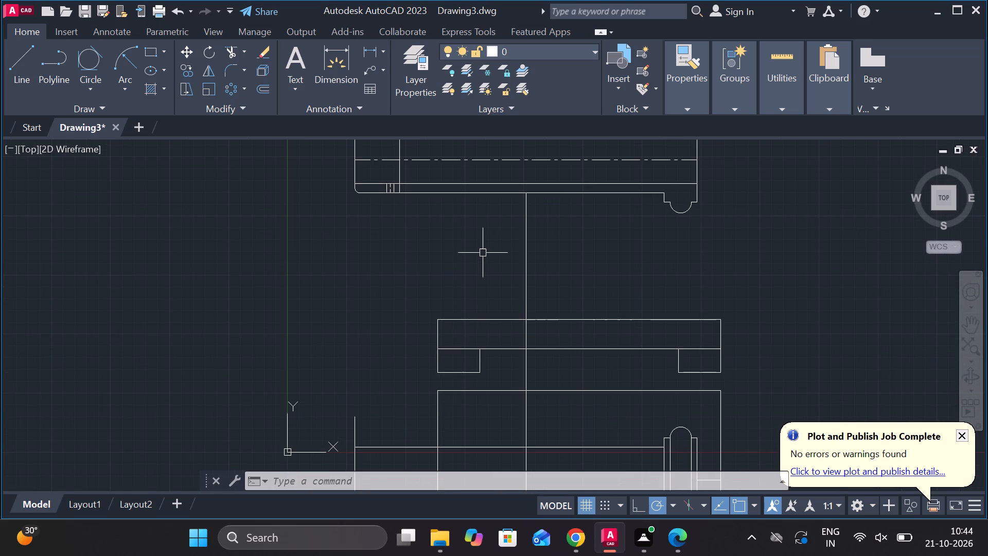
key("Escape")
key("l")
key("Return")
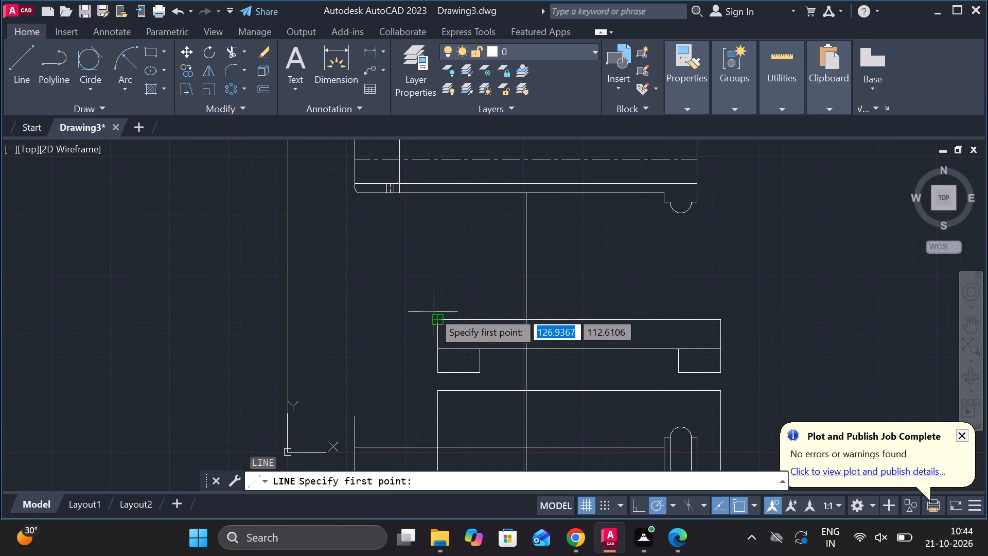
left_click(437, 318)
scroll(443, 203, "up", 2)
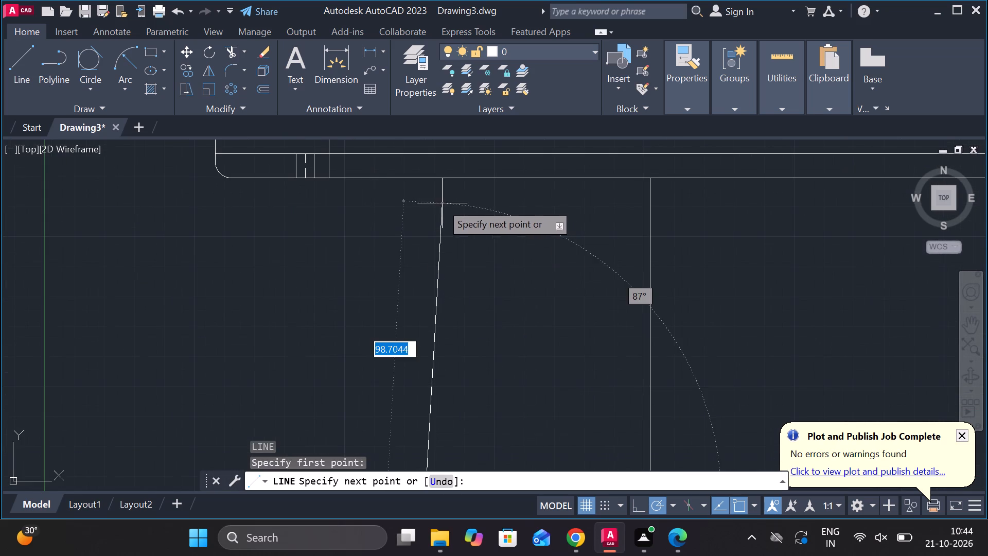
left_click(432, 180)
key("Escape")
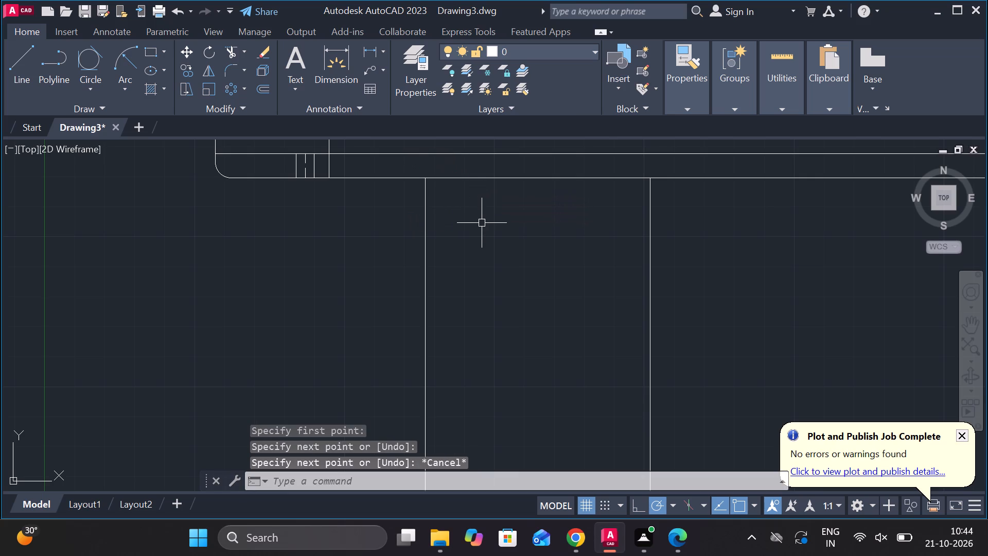
Trim away the top view's lower outer edge between the two vertical projection lines.
type("tr")
key("space")
left_click(443, 179)
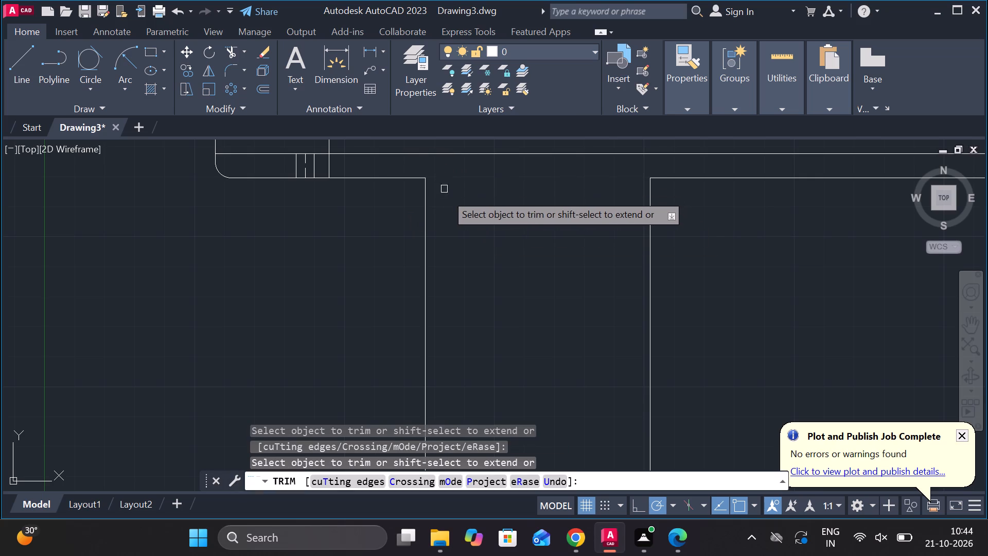
key("Escape")
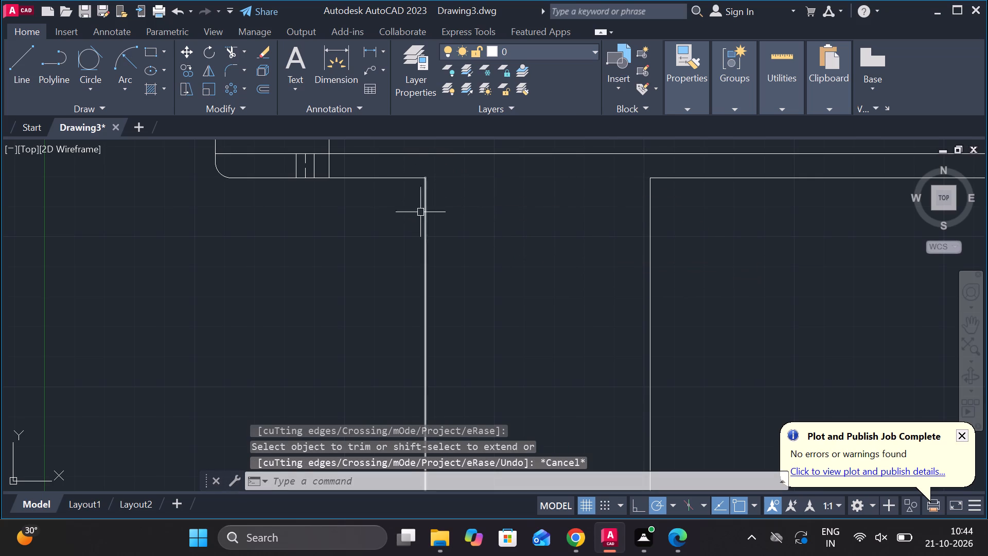
Draw a radius 40 circle tangent to the top view's lower outer edge and the new vertical line.
left_click(86, 93)
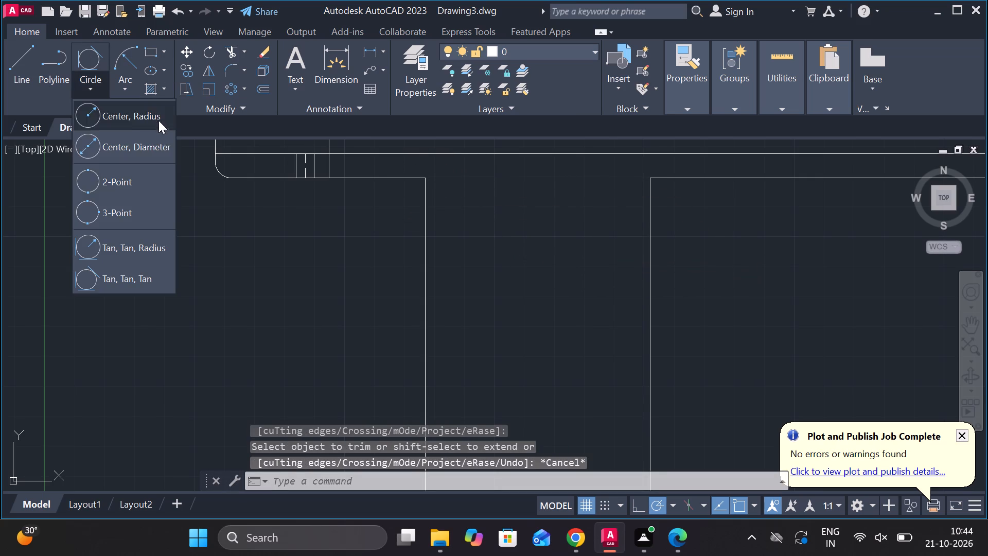
left_click(134, 244)
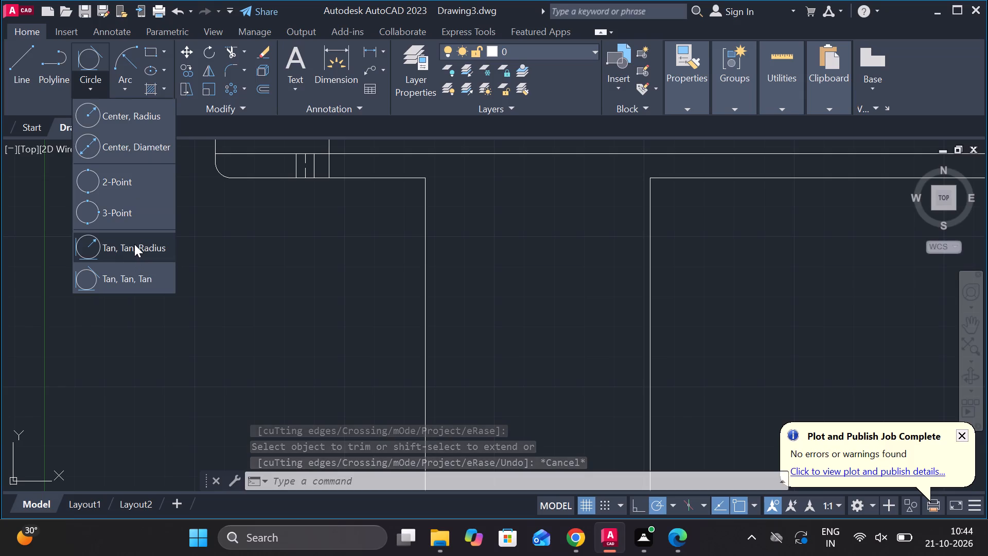
left_click(340, 181)
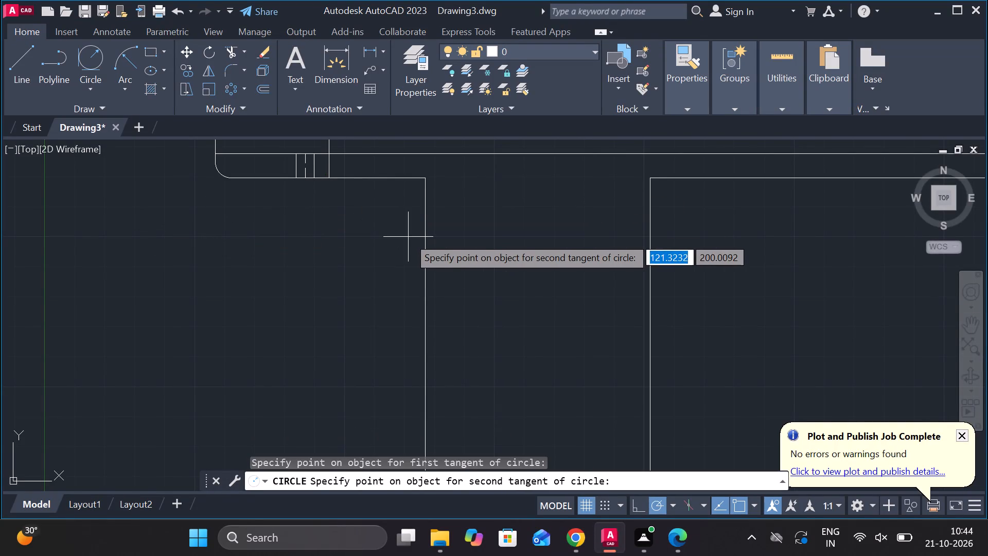
left_click(417, 239)
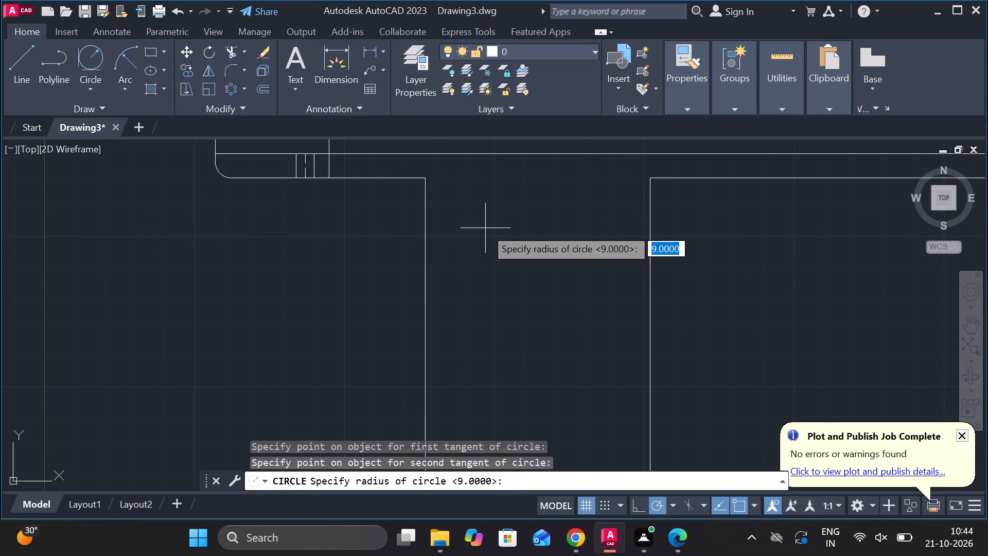
type("40")
key("Return")
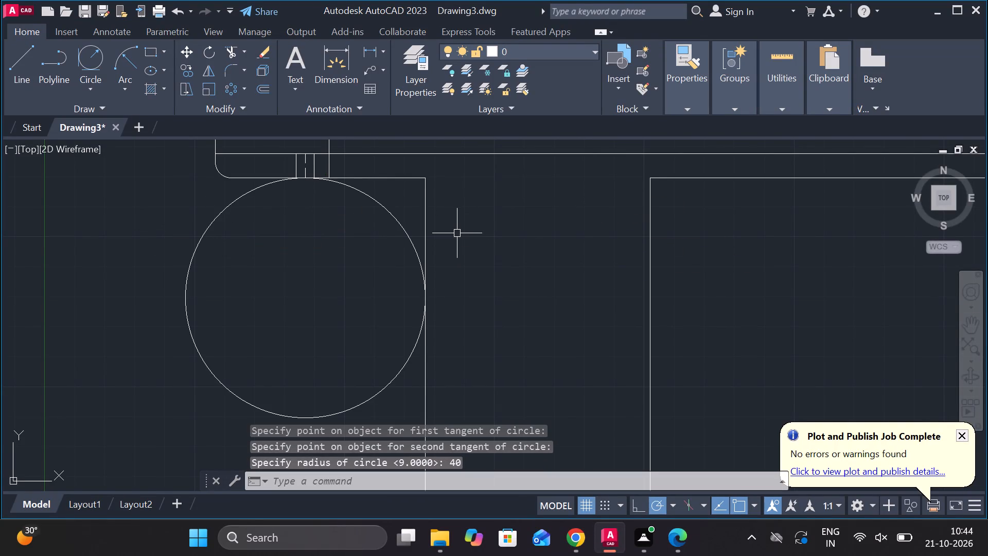
Trim the circle, vertical line and lower edge around their tangent points, leaving only a rounded corner arc.
type("tr")
key("space")
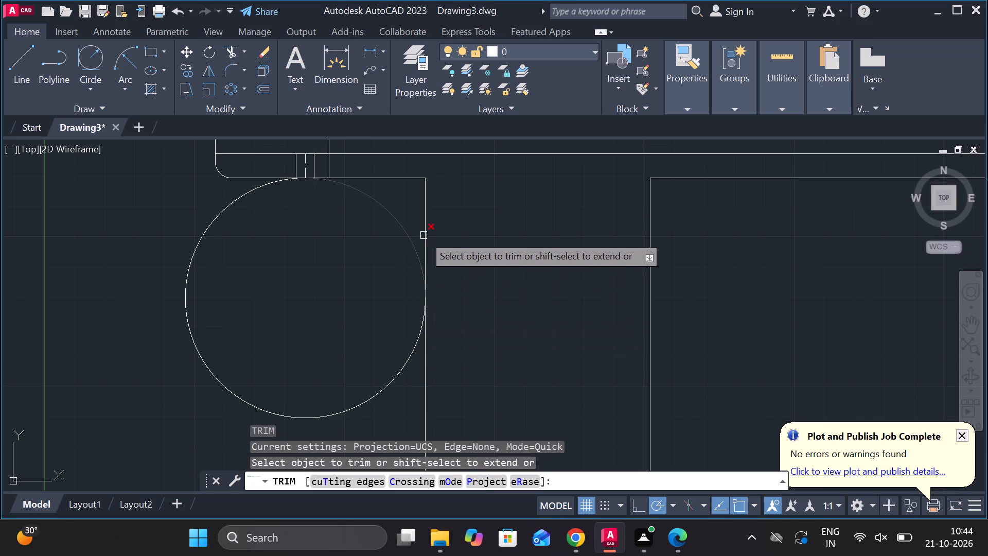
left_click(425, 232)
left_click(419, 178)
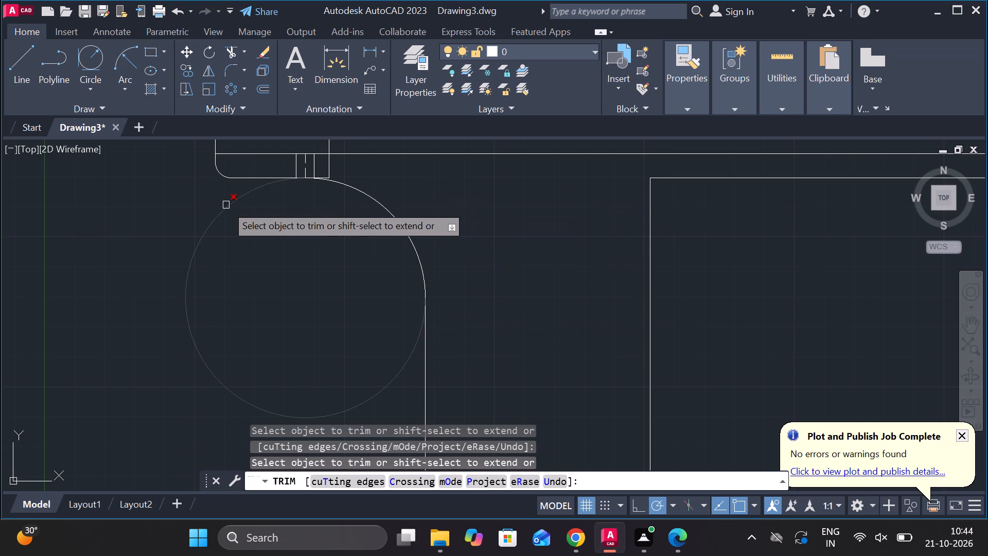
left_click(226, 205)
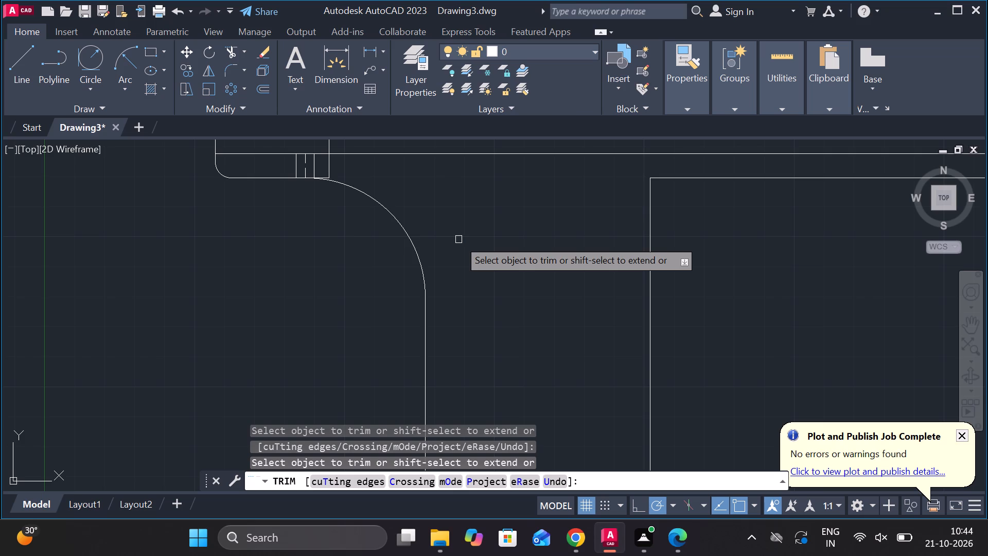
middle_click_drag(344, 194, 391, 251)
scroll(372, 234, "up", 3)
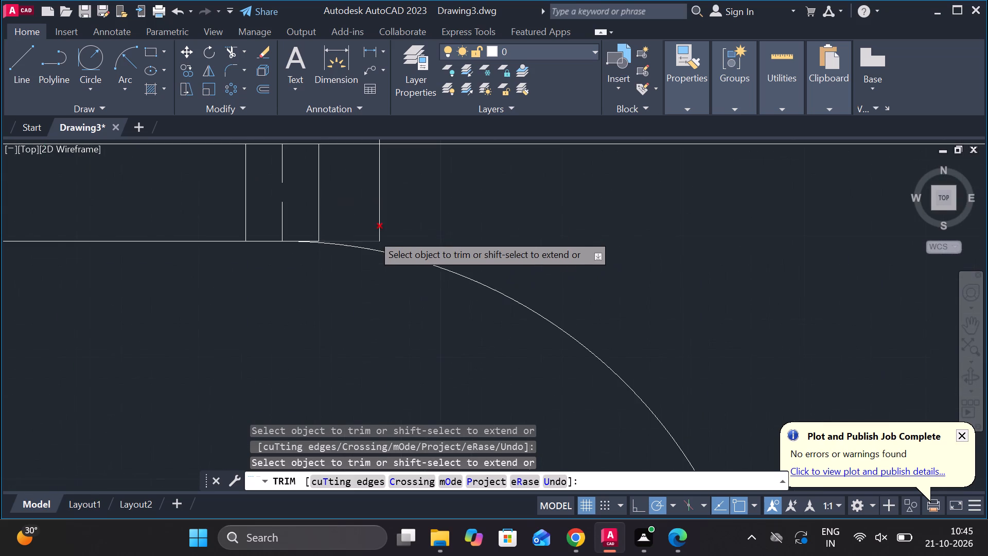
left_click(375, 238)
scroll(336, 233, "up", 2)
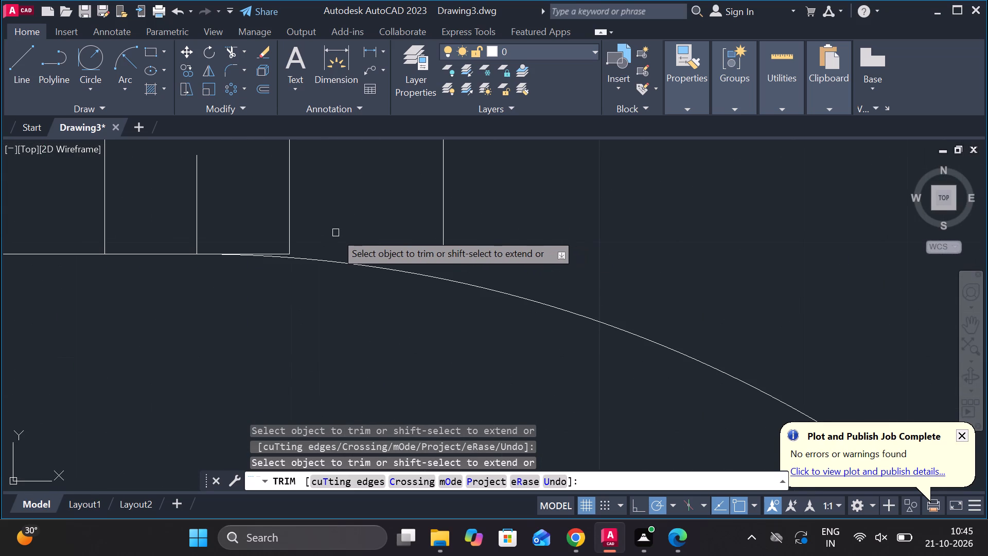
scroll(336, 233, "down", 2)
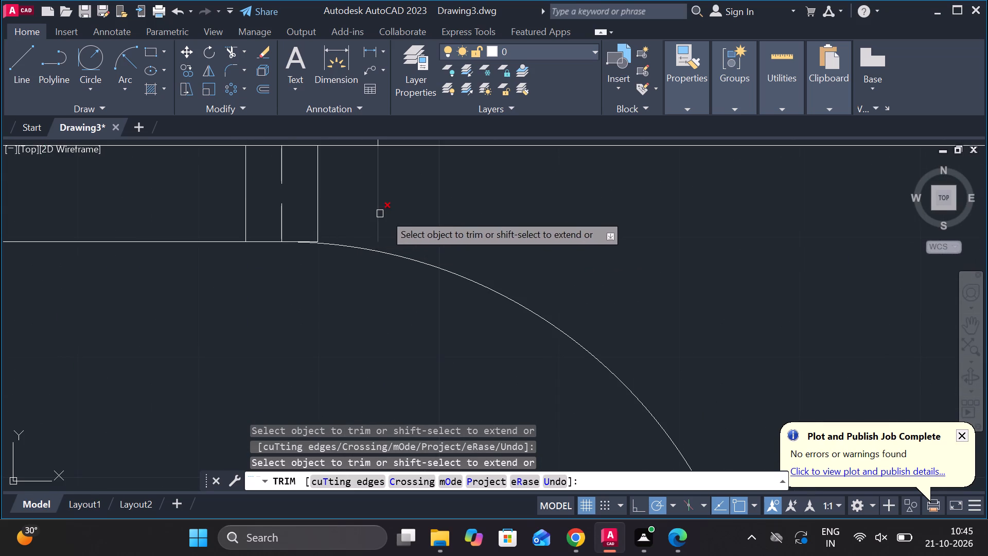
scroll(424, 212, "down", 3)
key("Escape")
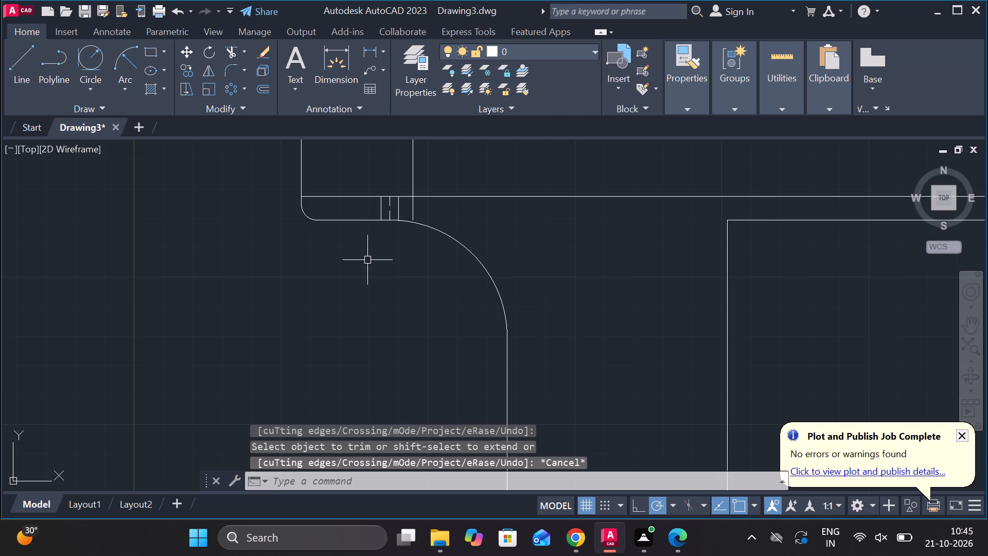
Offset the vertical line below the corner arc 38 to the right.
scroll(367, 259, "down", 2)
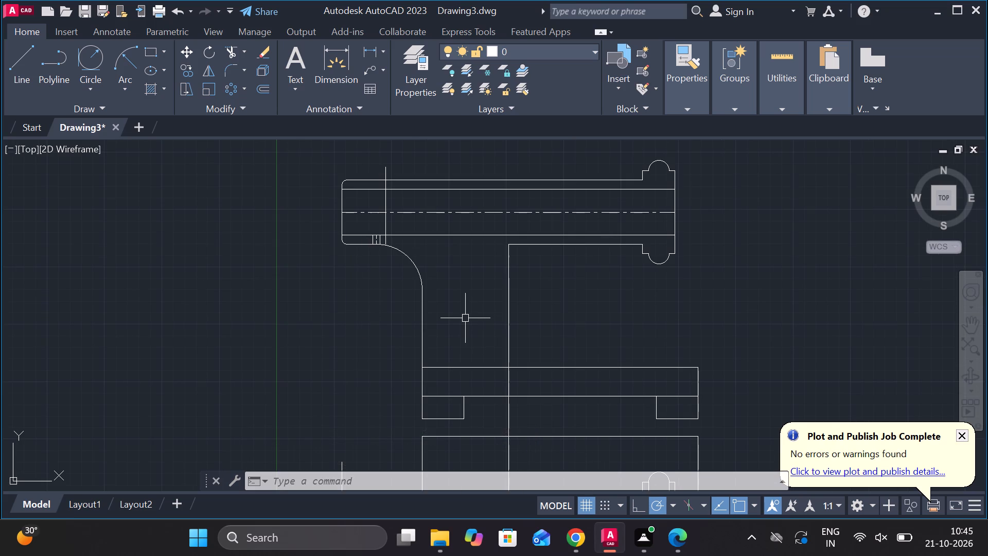
left_click(417, 327)
left_click(419, 324)
left_click(421, 318)
key("o")
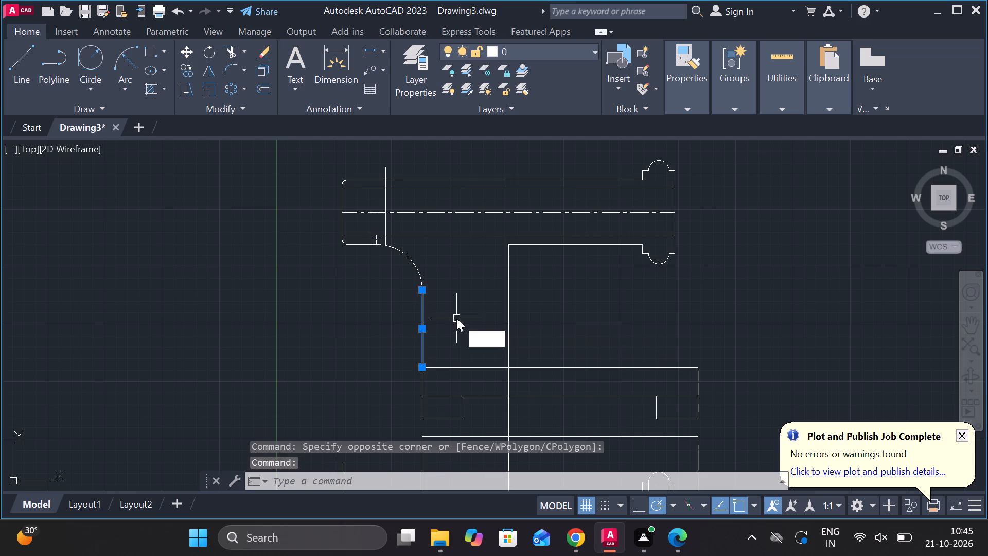
key("Return")
key("Return")
type("38")
key("Return")
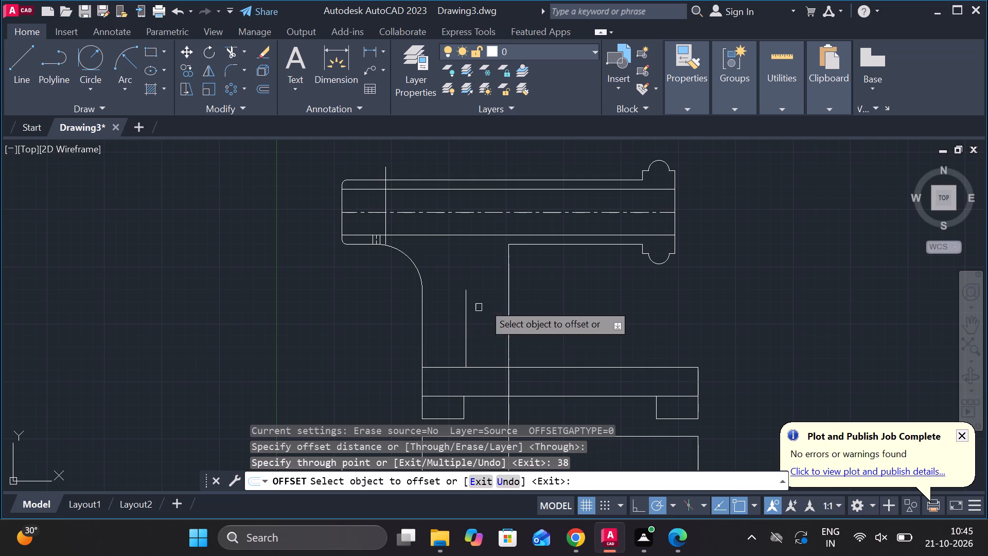
key("Escape")
Draw a horizontal line about 288 long from the flange's upper-left shoulder corner leftward past the top view's left end.
scroll(566, 241, "up", 1)
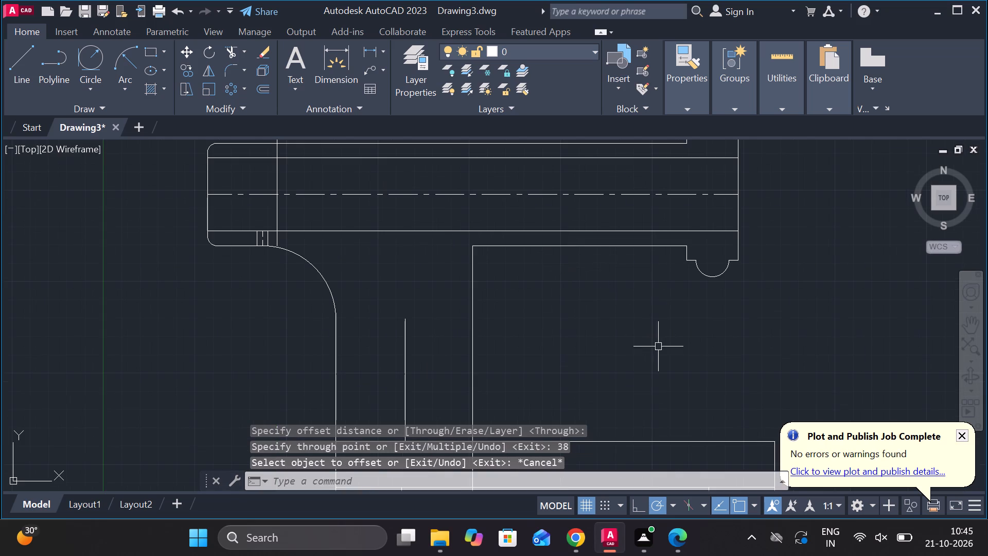
key("l")
key("Return")
middle_click_drag(660, 350, 702, 491)
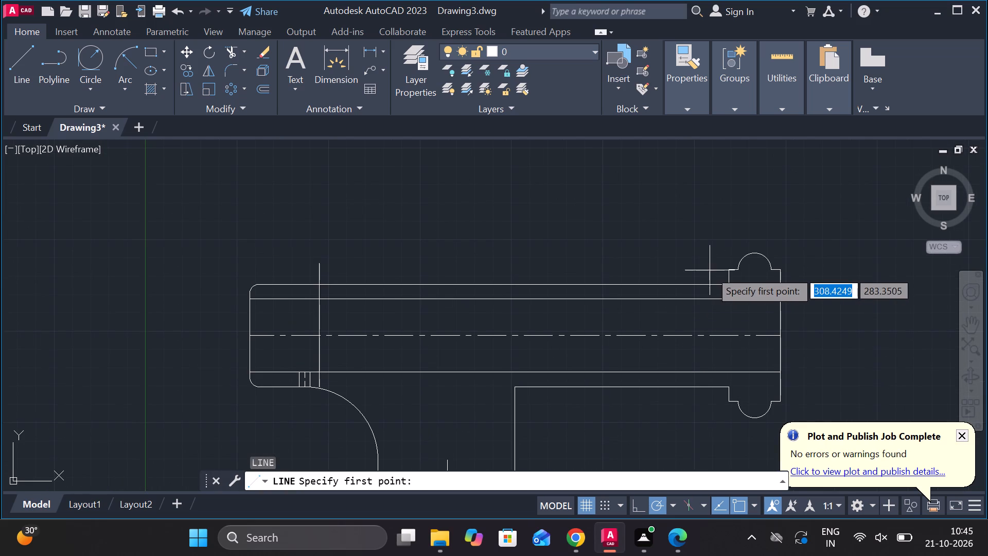
left_click(725, 269)
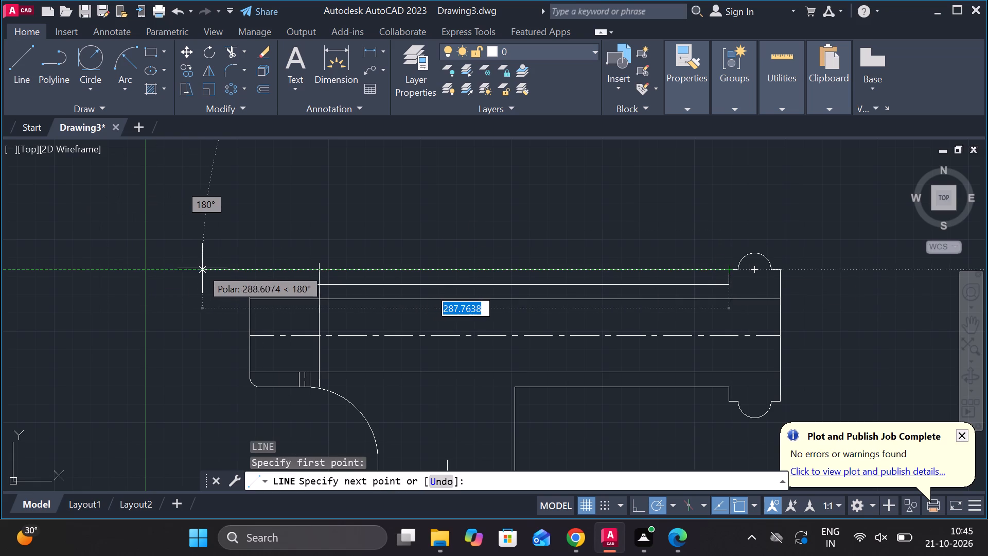
left_click(202, 268)
key("Escape")
Trim the vertical line near the top view's left end, keeping only the part between the upper outer edge and the new horizontal line.
scroll(336, 262, "up", 1)
middle_click_drag(338, 263, 376, 224)
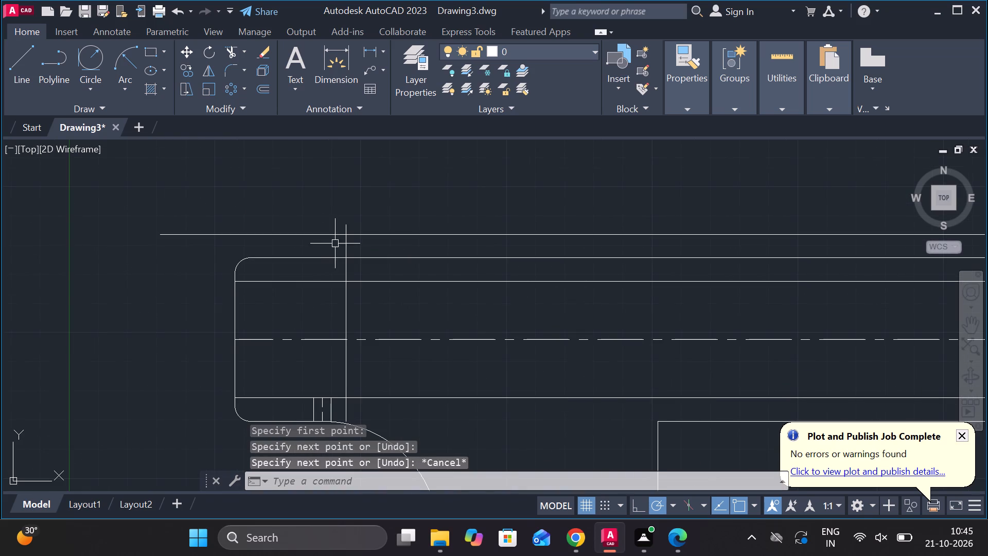
left_click(344, 231)
key("Escape")
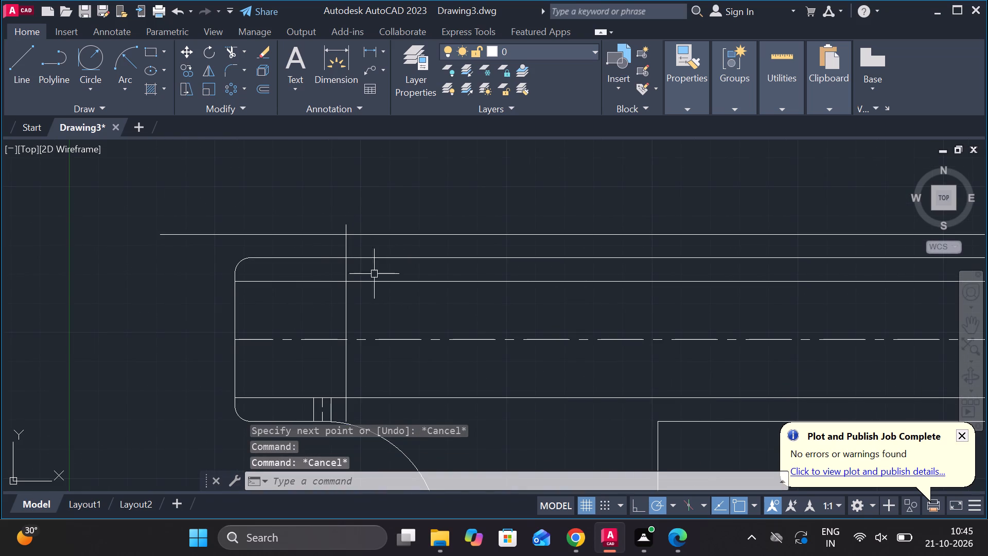
type("tr")
key("space")
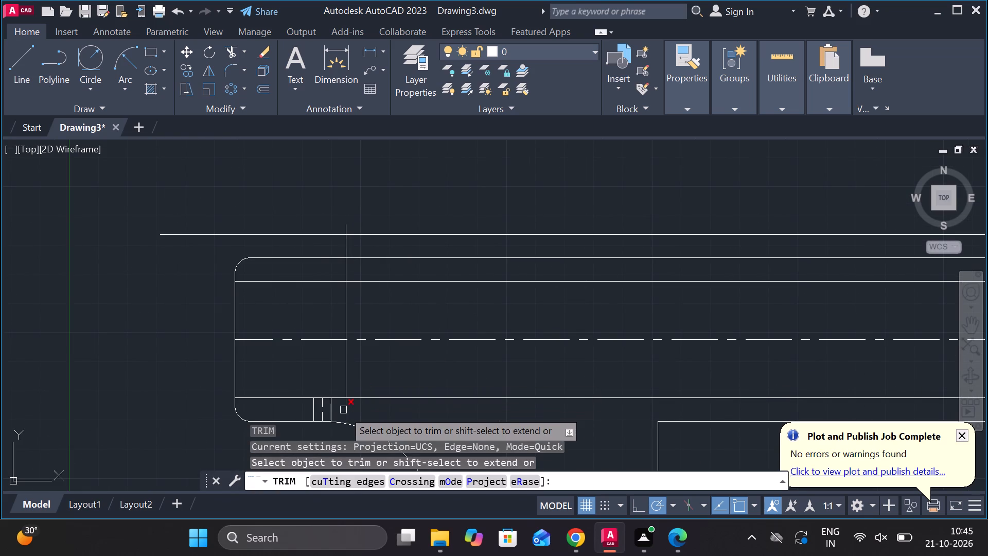
left_click(343, 410)
left_click(346, 370)
left_click(346, 309)
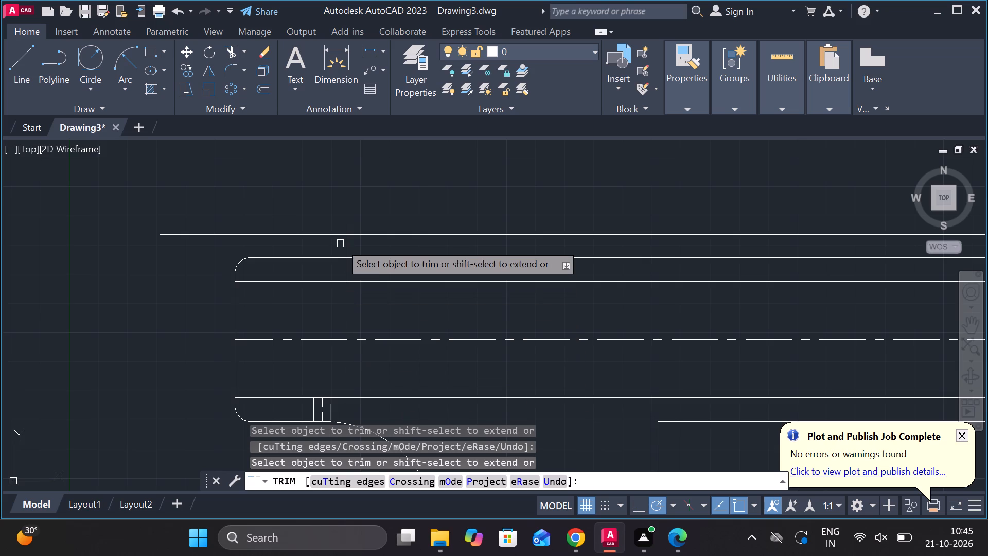
left_click(342, 226)
left_click(340, 266)
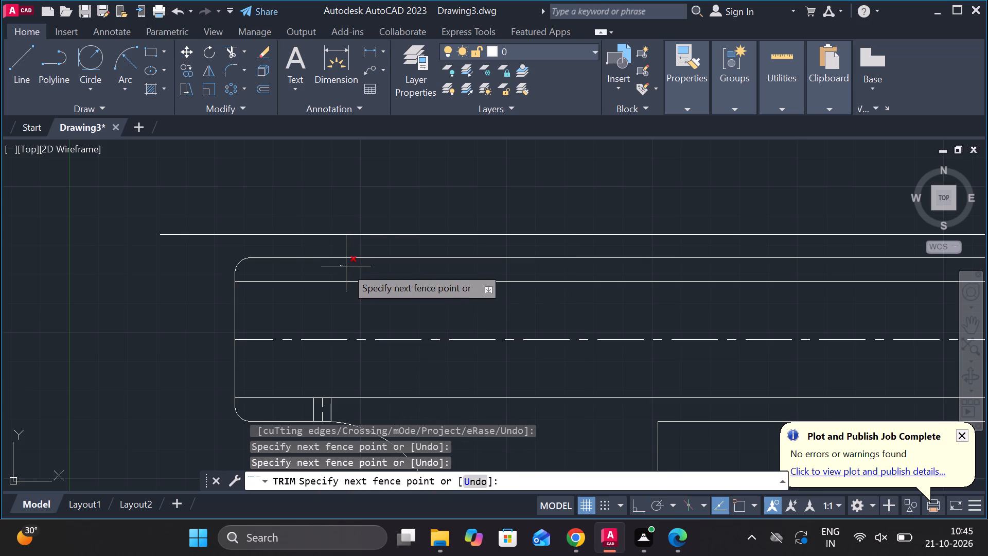
left_click(346, 267)
key("Escape")
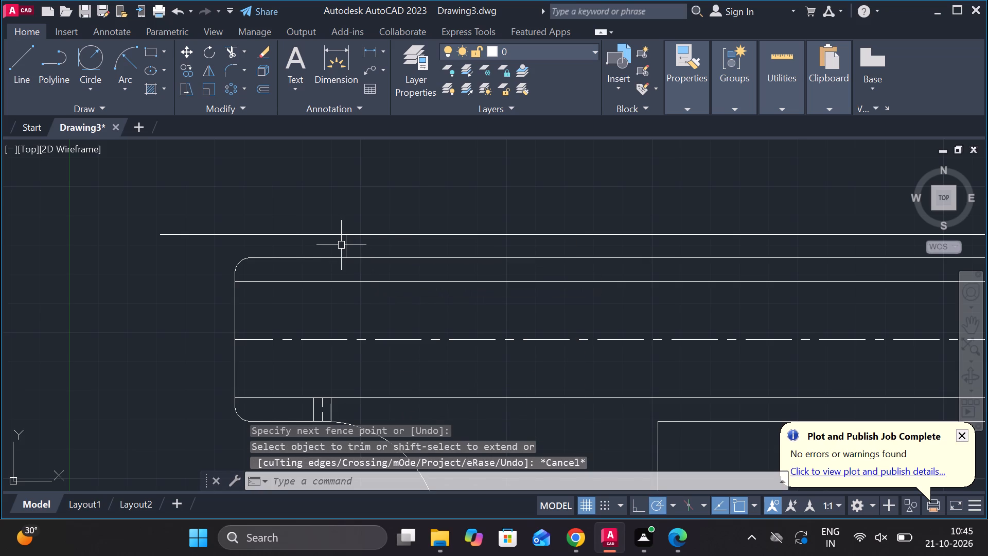
Offset the short vertical line above the top view's left end 20 to each side.
left_click(343, 244)
key("o")
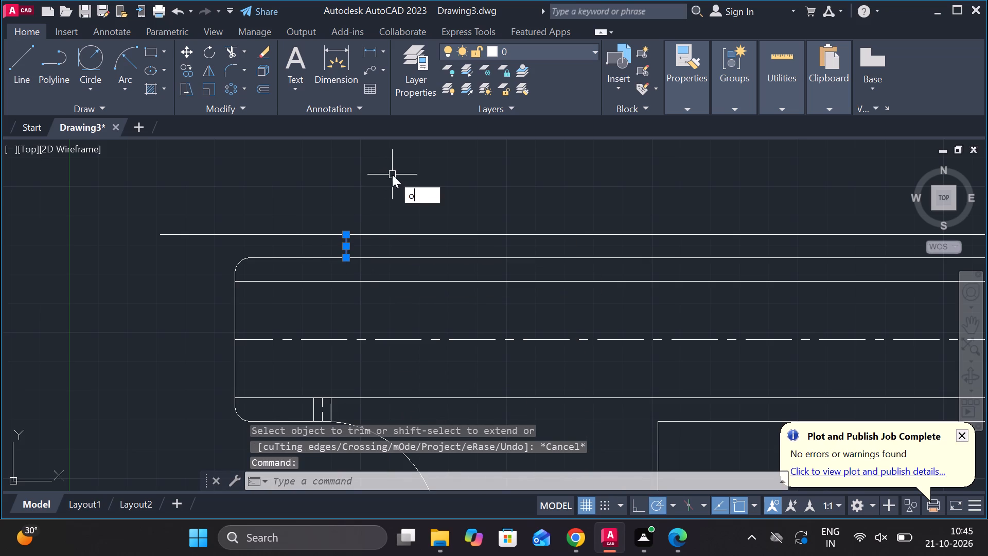
key("Return")
key("Return")
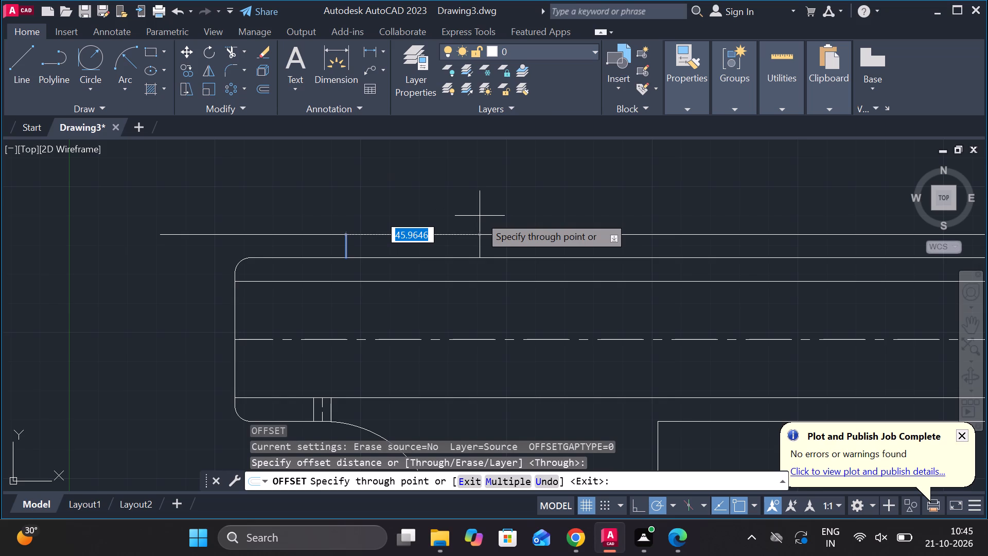
type("20")
key("Return")
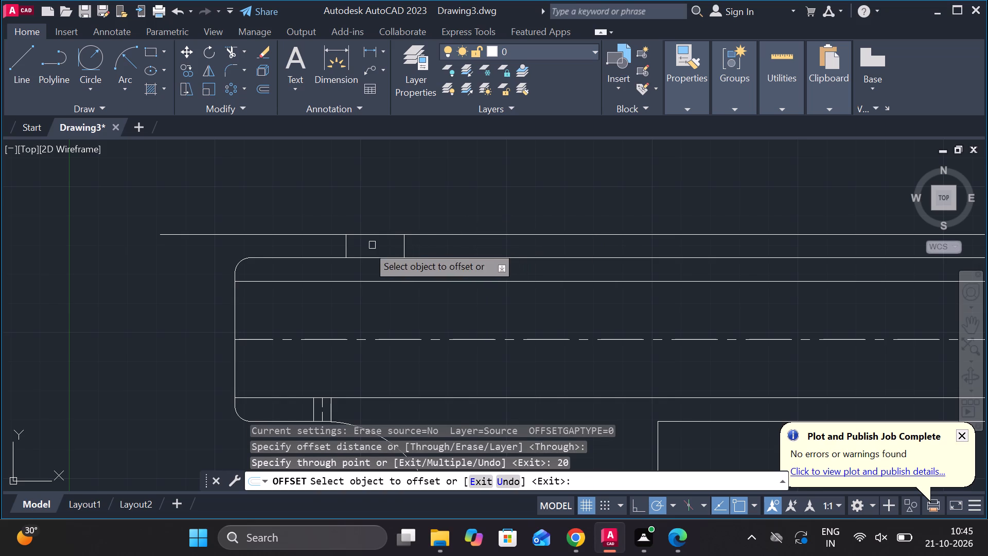
left_click(345, 248)
type("20")
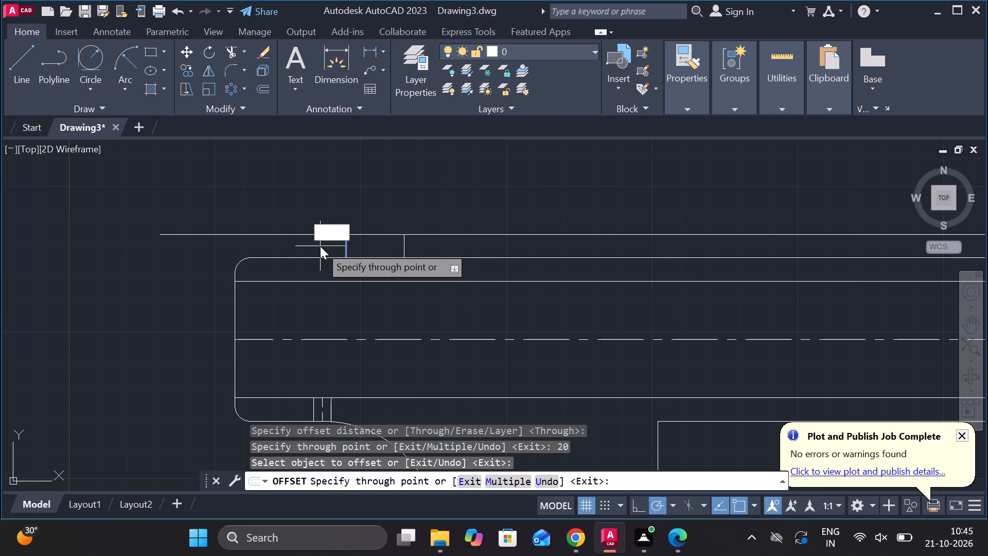
key("Return")
key("Escape")
Trim the upper horizontal line outside the two offset lines and remove the middle vertical, leaving a 40-wide raised boss.
type("tr")
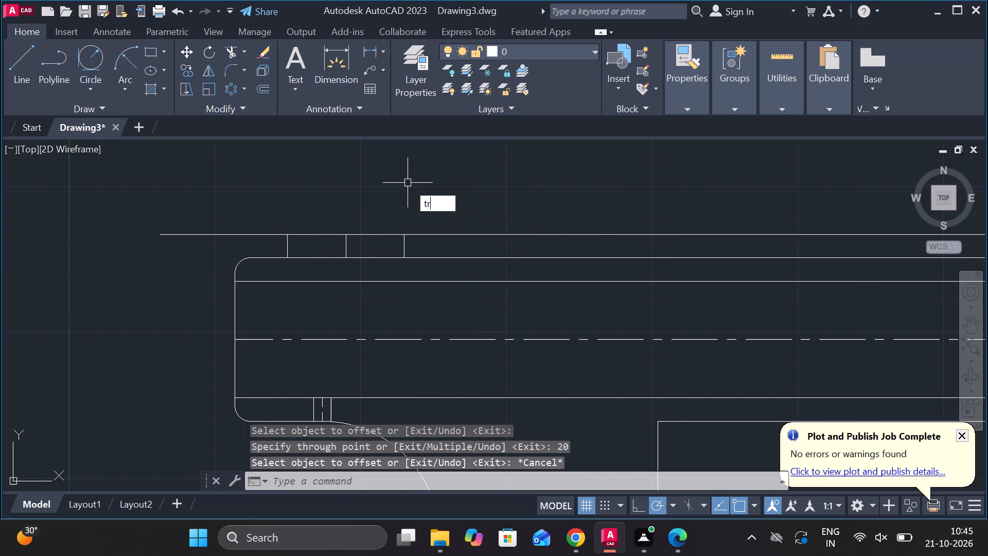
key("space")
left_click(228, 236)
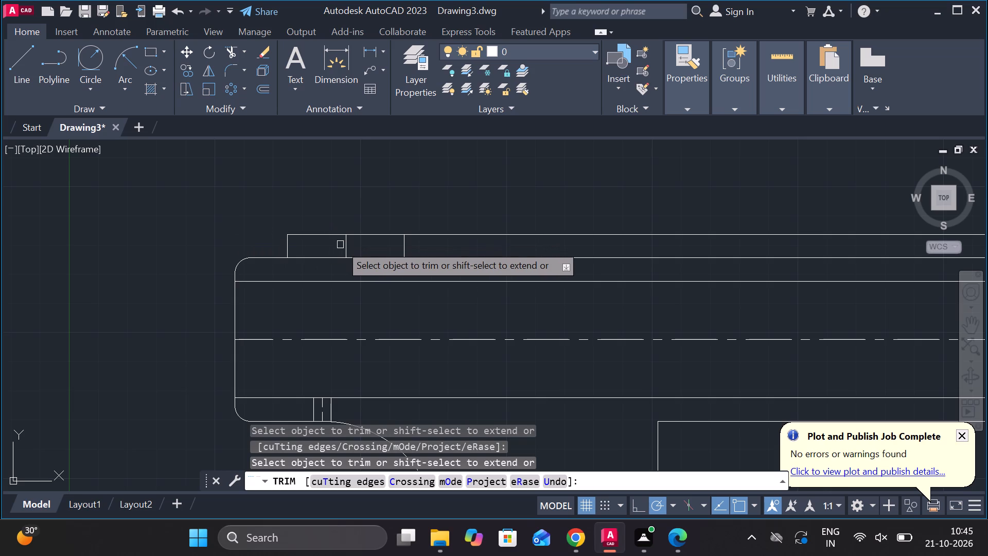
left_click(342, 245)
left_click(434, 237)
scroll(456, 228, "down", 3)
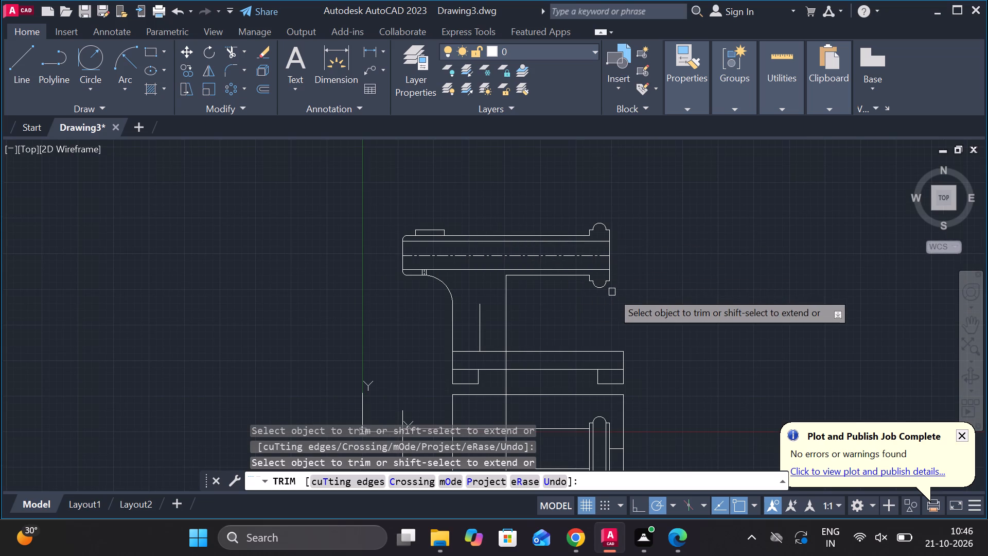
scroll(550, 303, "up", 1)
middle_click_drag(552, 304, 570, 233)
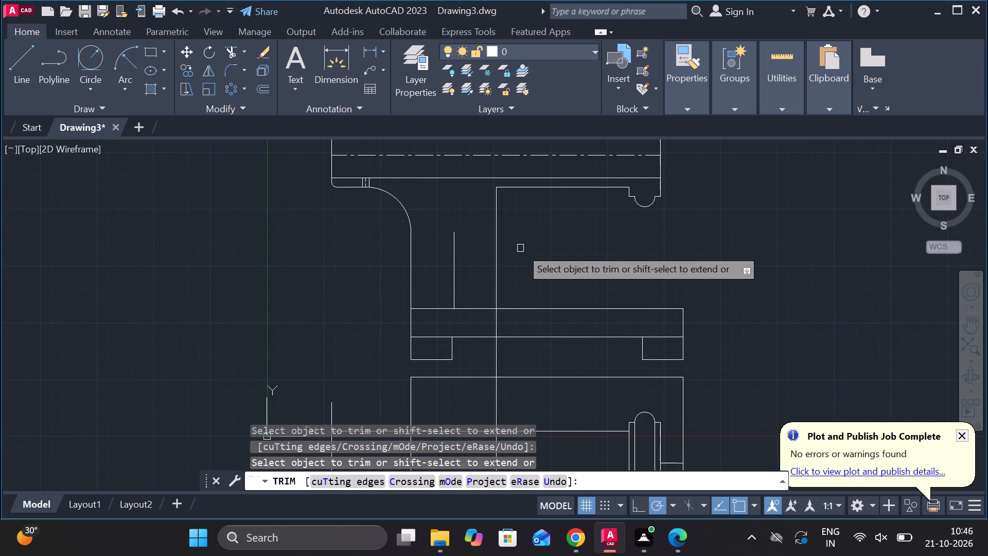
key("Escape")
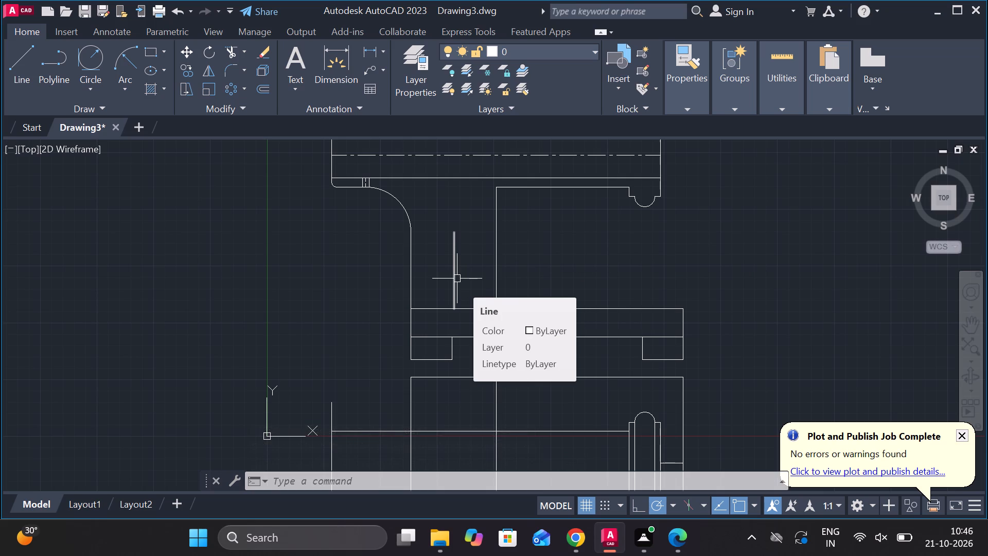
Offset the short vertical line inside the connecting arm 109 to the right.
middle_click_drag(406, 227, 536, 295)
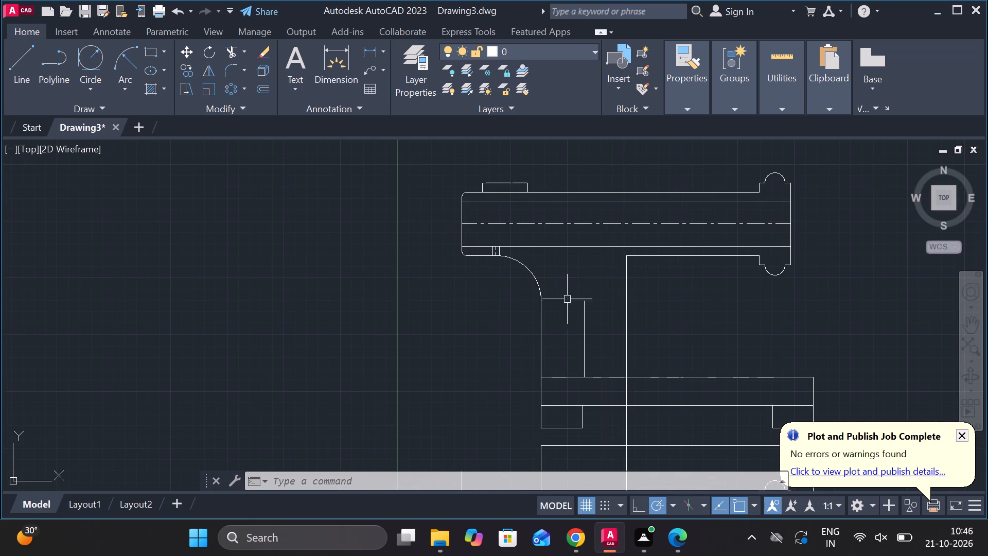
middle_click_drag(667, 321, 614, 283)
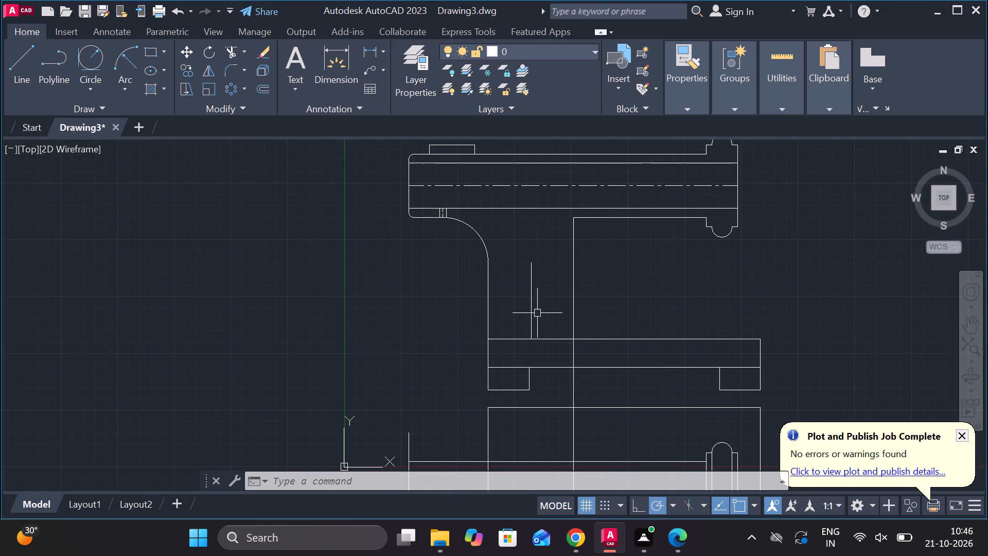
left_click(533, 289)
key("o")
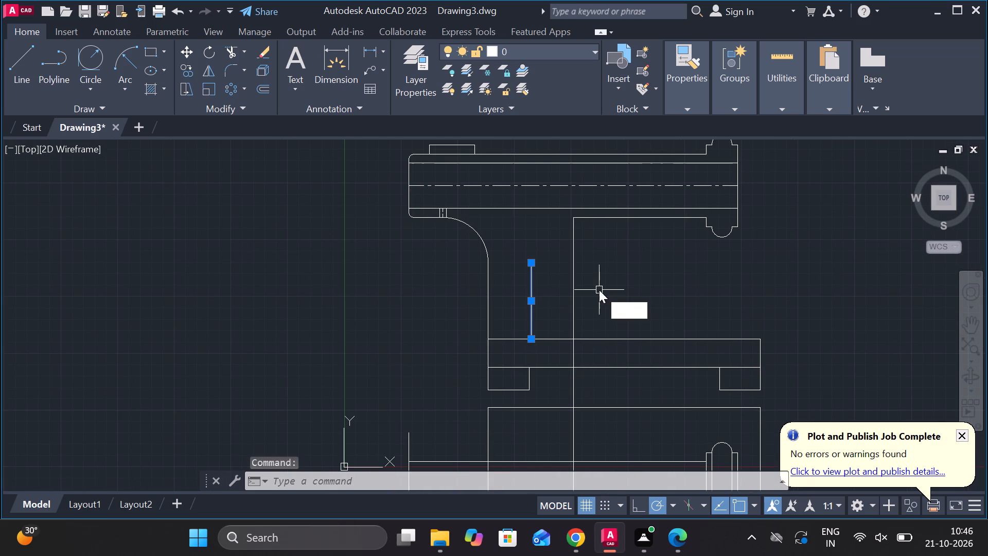
key("Return")
key("Return")
type("109")
key("Return")
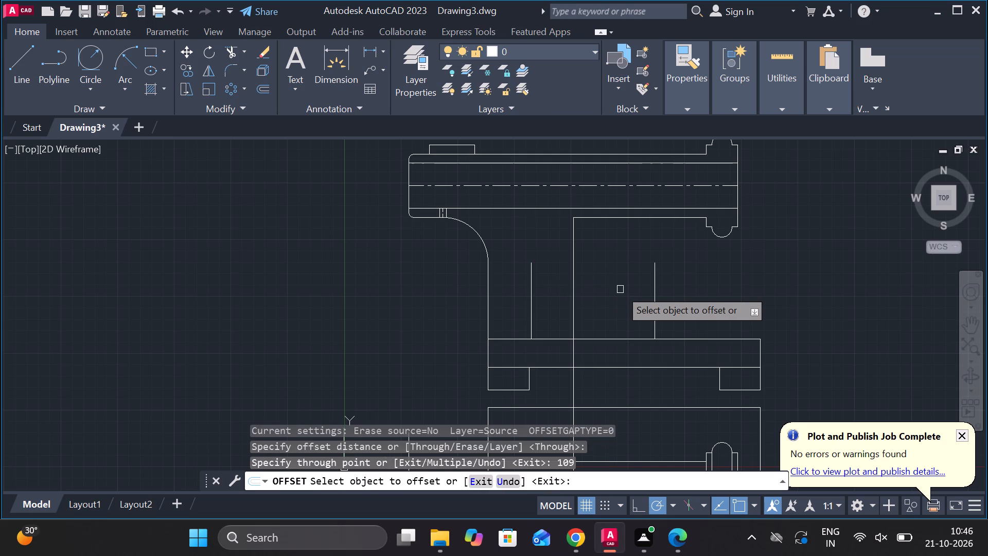
scroll(664, 304, "down", 1)
scroll(674, 304, "up", 1)
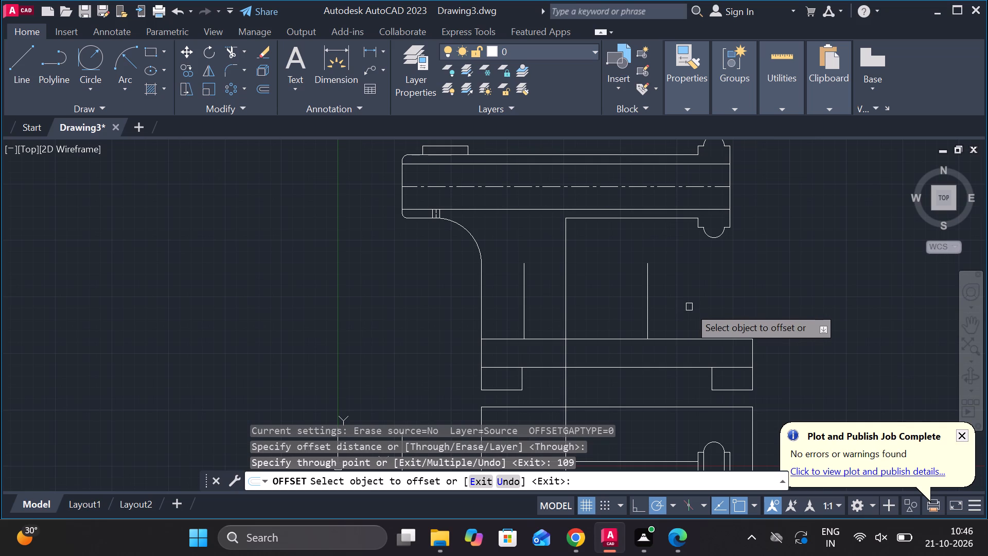
scroll(689, 307, "down", 1)
scroll(608, 325, "up", 1)
key("Escape")
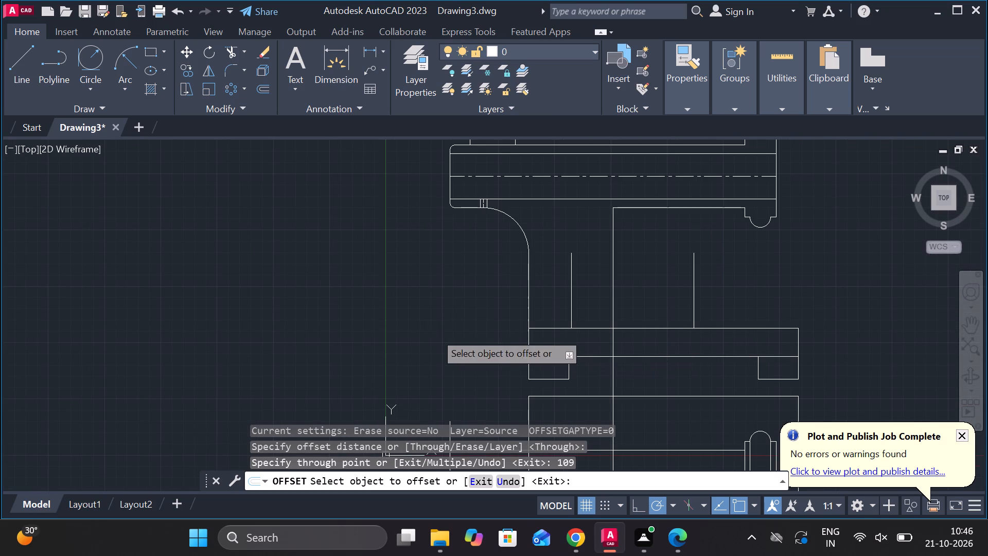
Draw a horizontal line about 214 long starting 58 above the base's lower-left corner, and erase the 58 vertical helper line.
key("l")
key("Return")
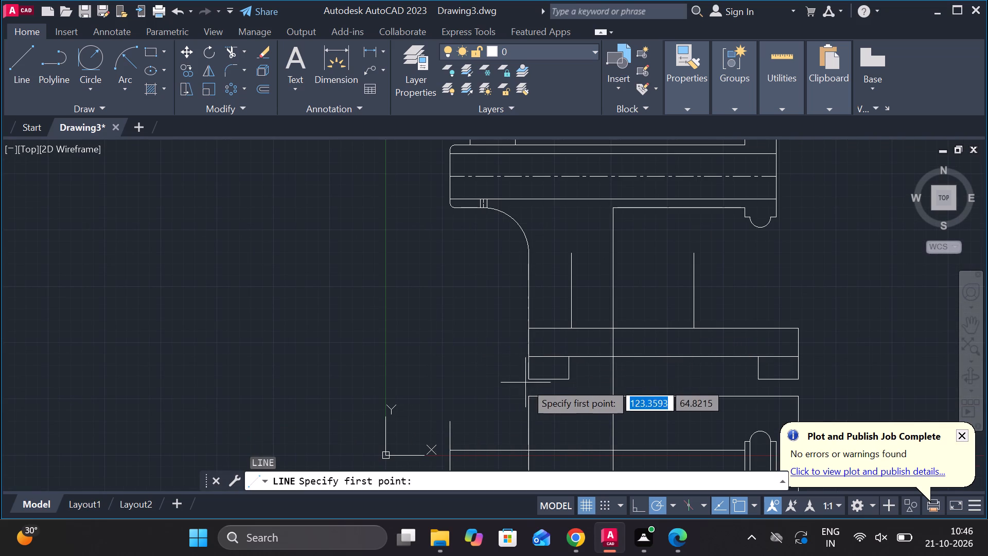
left_click(526, 383)
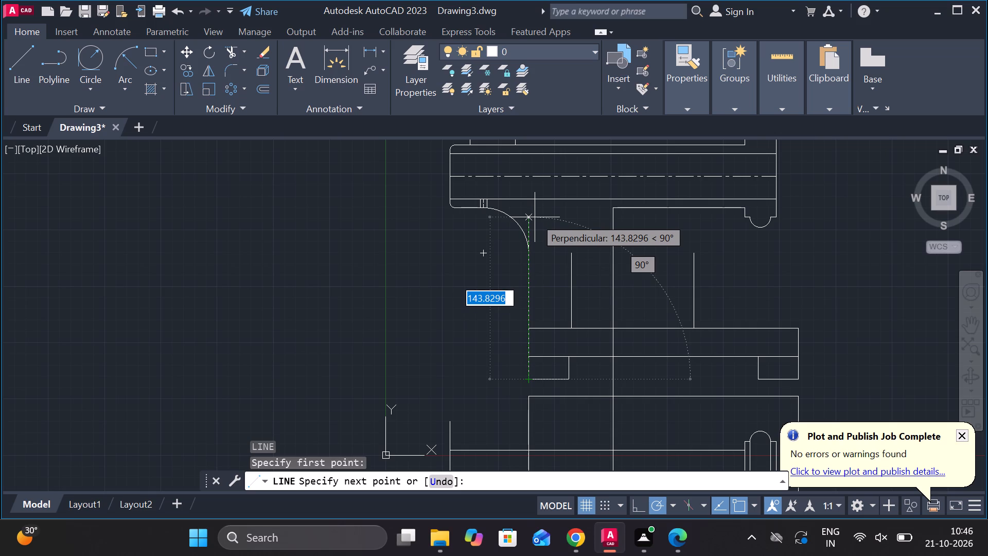
type("58")
key("Return")
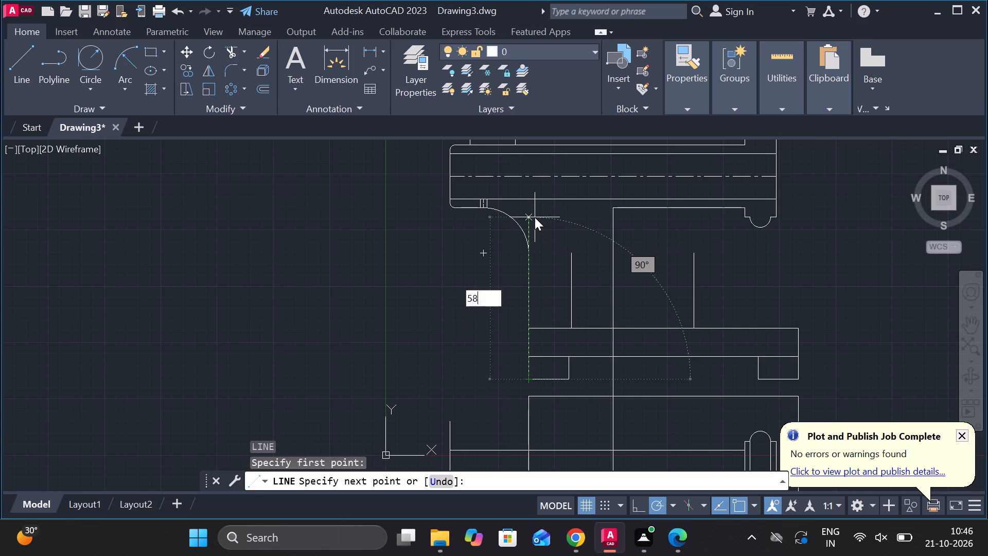
left_click(769, 302)
key("Escape")
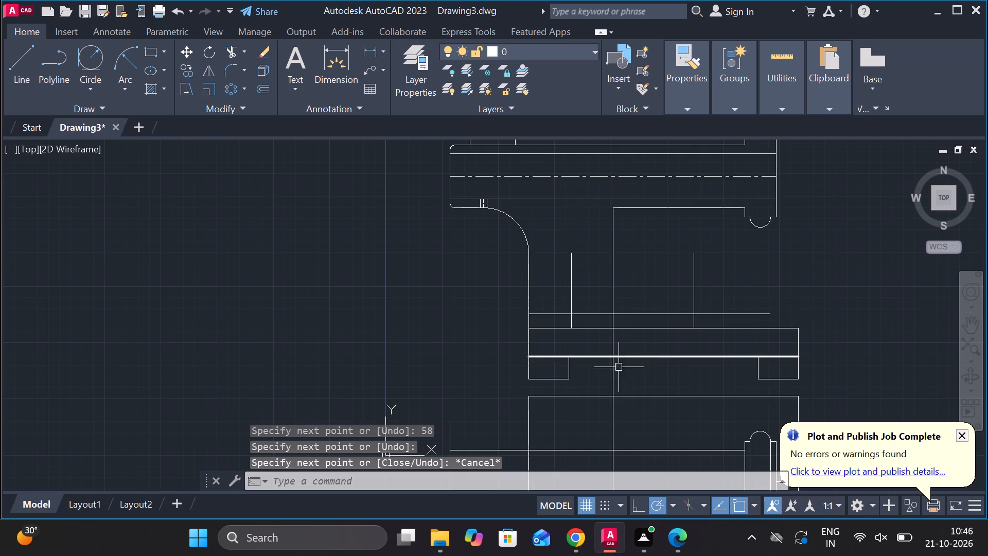
left_click(527, 343)
type("e")
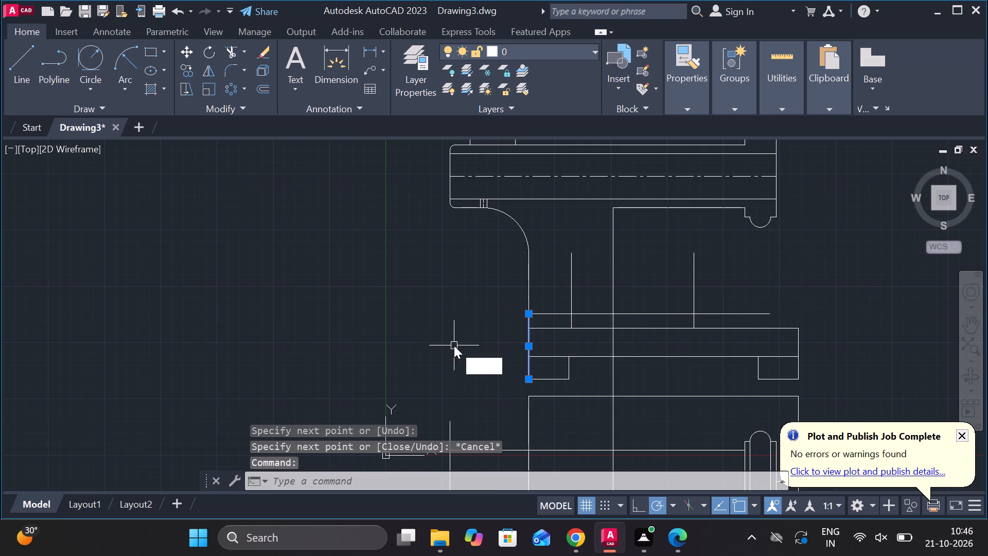
key("space")
Trim the new horizontal line and the two vertical lines at their intersections, leaving an open-topped U shape above the base.
type("tr")
key("space")
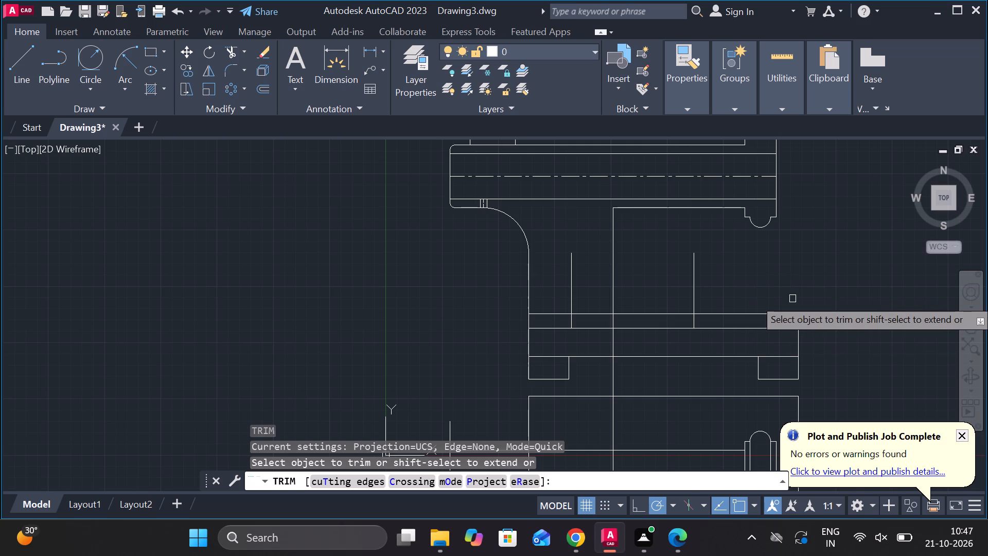
left_click(726, 314)
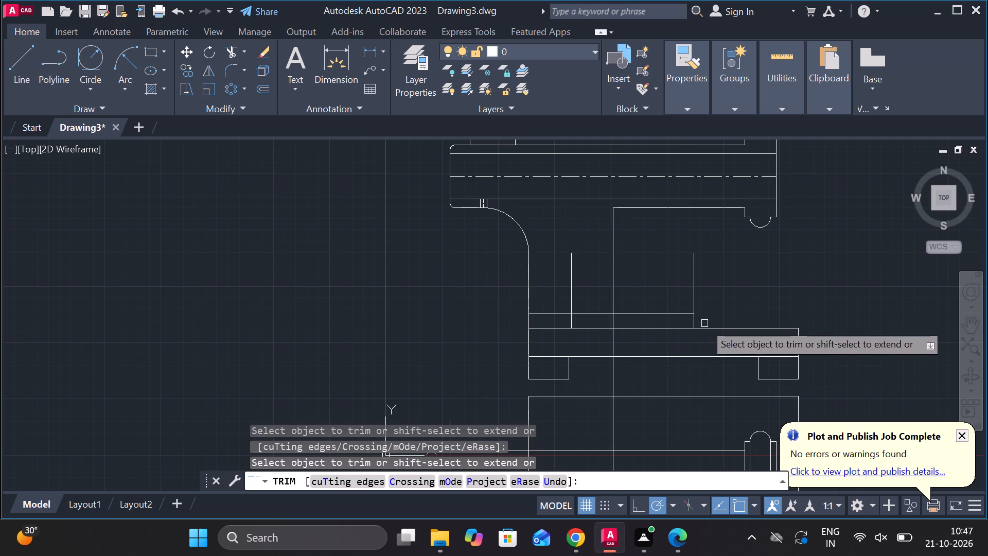
left_click(690, 318)
left_click(573, 321)
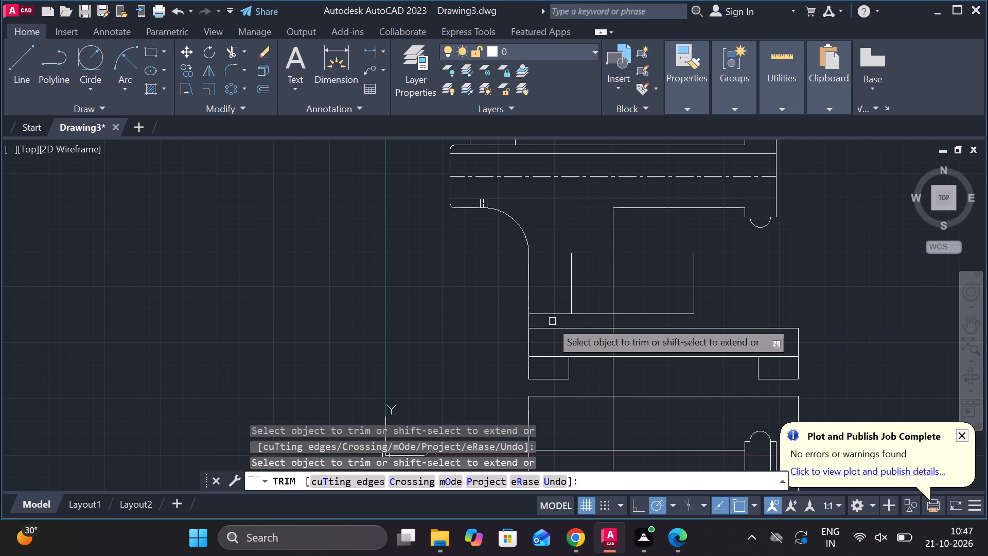
left_click(543, 317)
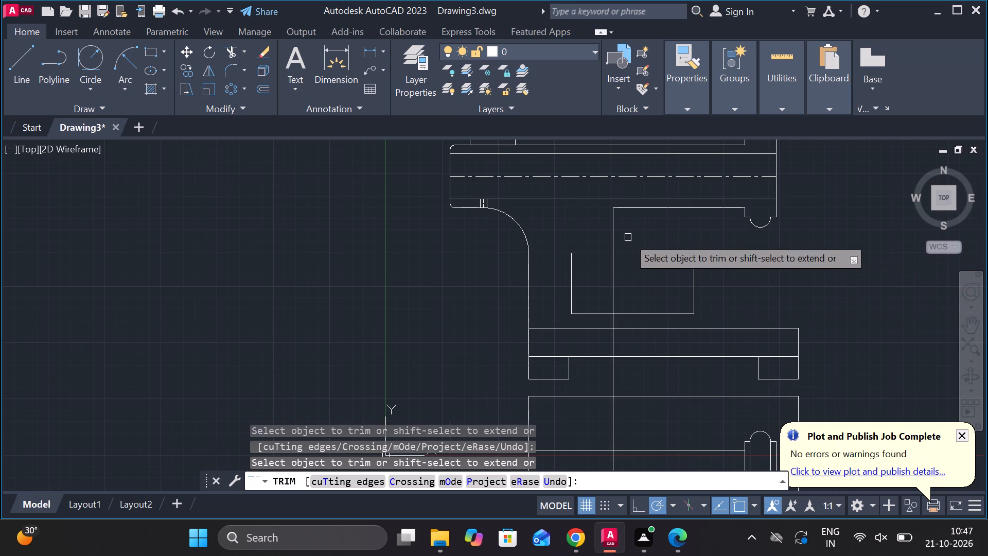
key("Escape")
Lengthen the top view's lower outer edge leftward past the U shape's left vertical line.
left_click(639, 210)
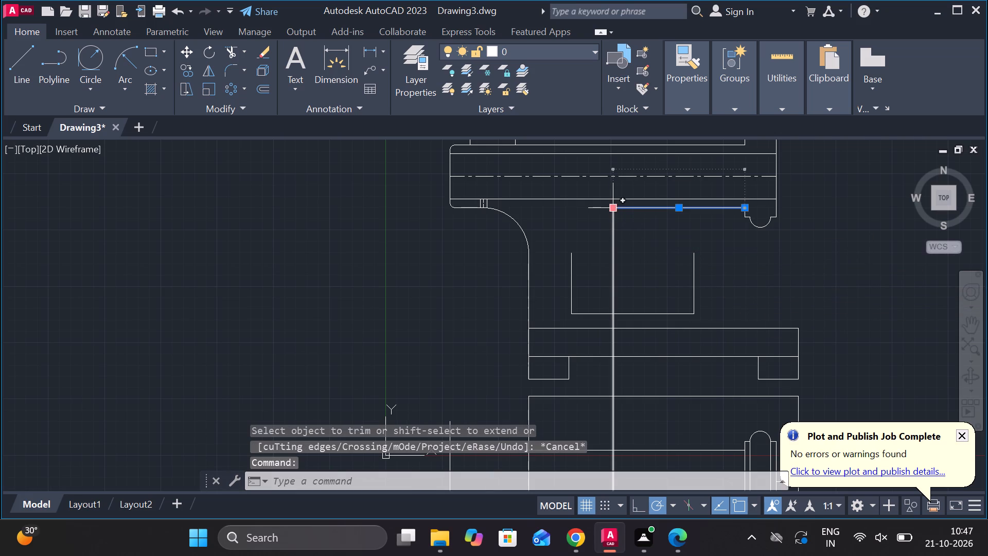
left_click(642, 249)
left_click(563, 212)
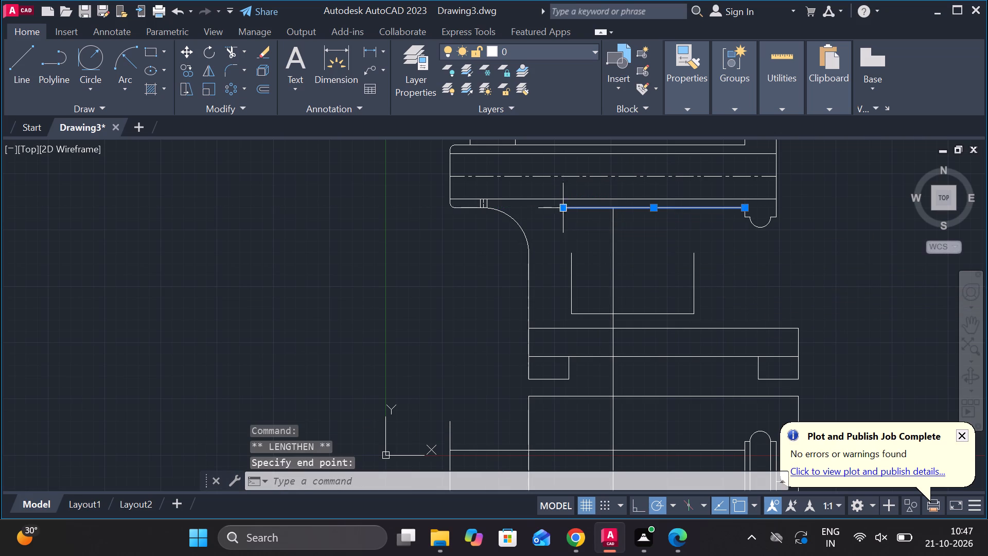
key("Escape")
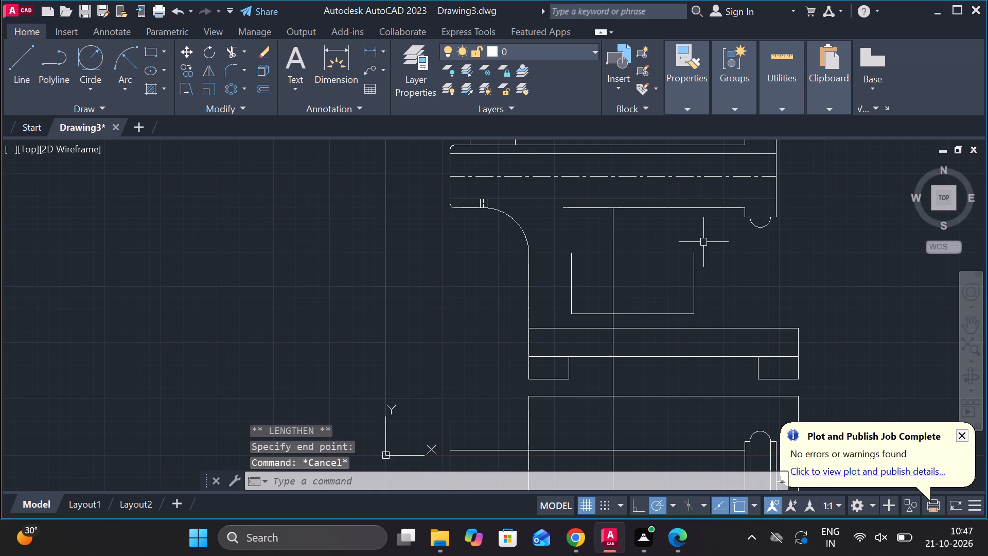
Extend both vertical lines of the U shape up to the top view's lower outer edge.
type("ex")
key("space")
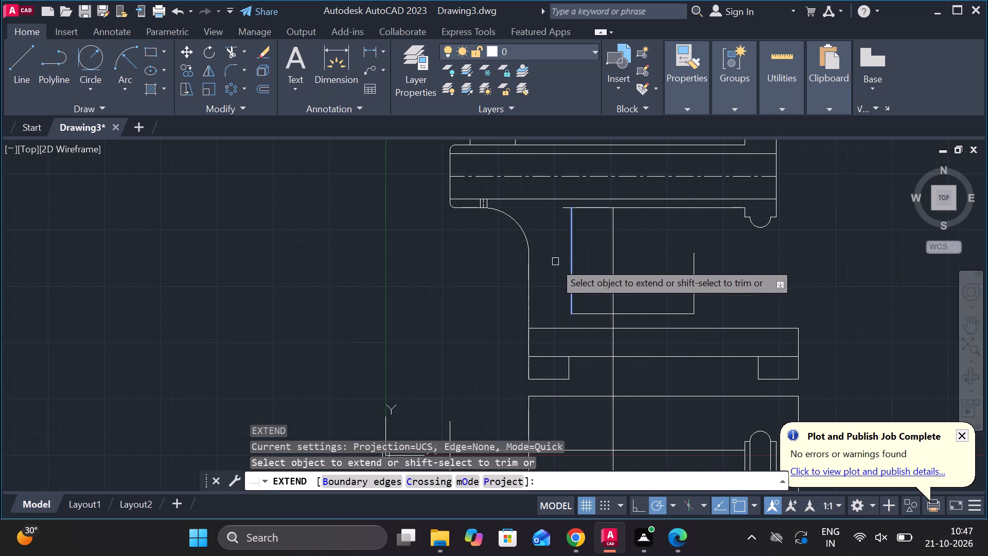
left_click(567, 260)
left_click(574, 259)
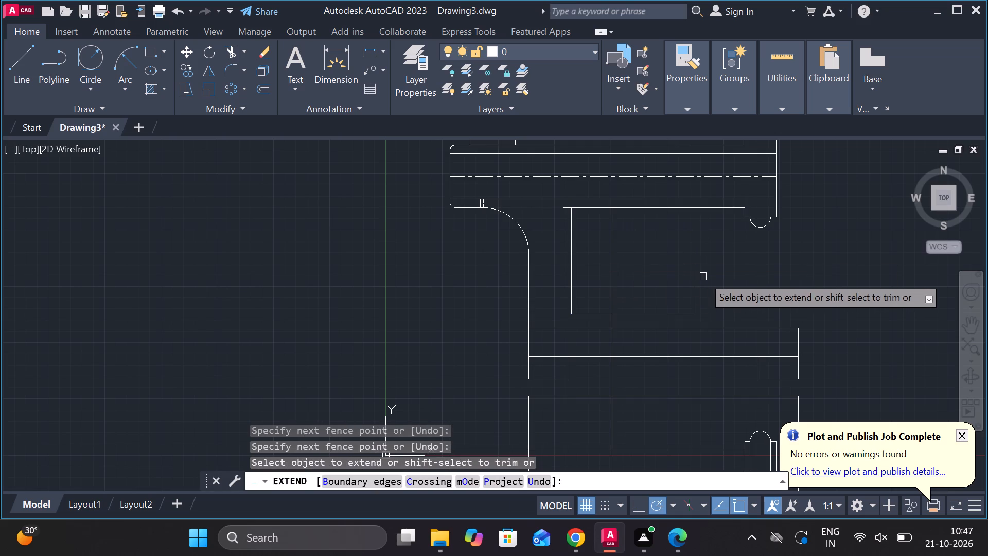
left_click(692, 270)
key("Escape")
Trim the lower outer edge beyond both vertical lines, closing the U shape into a rectangle.
type("tr")
key("space")
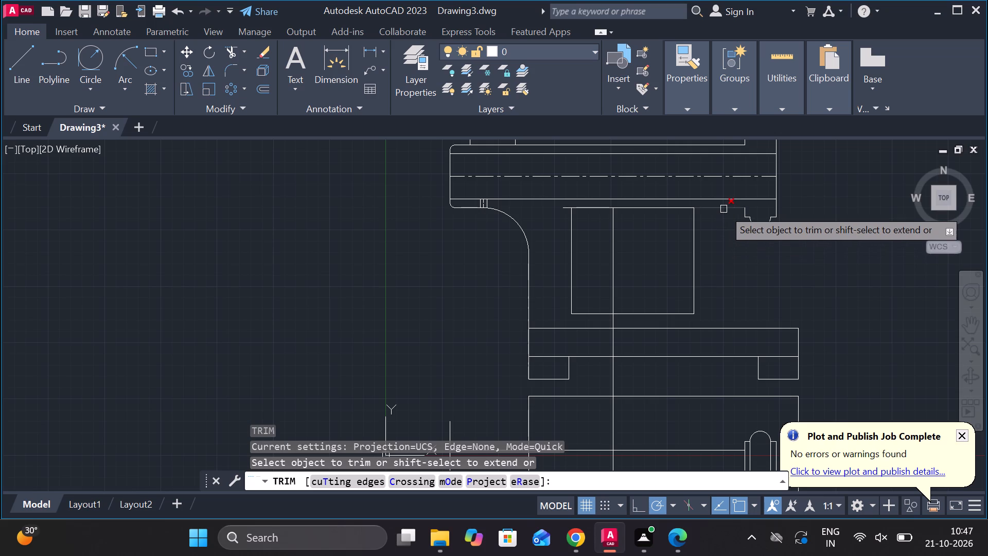
left_click(724, 209)
left_click(564, 210)
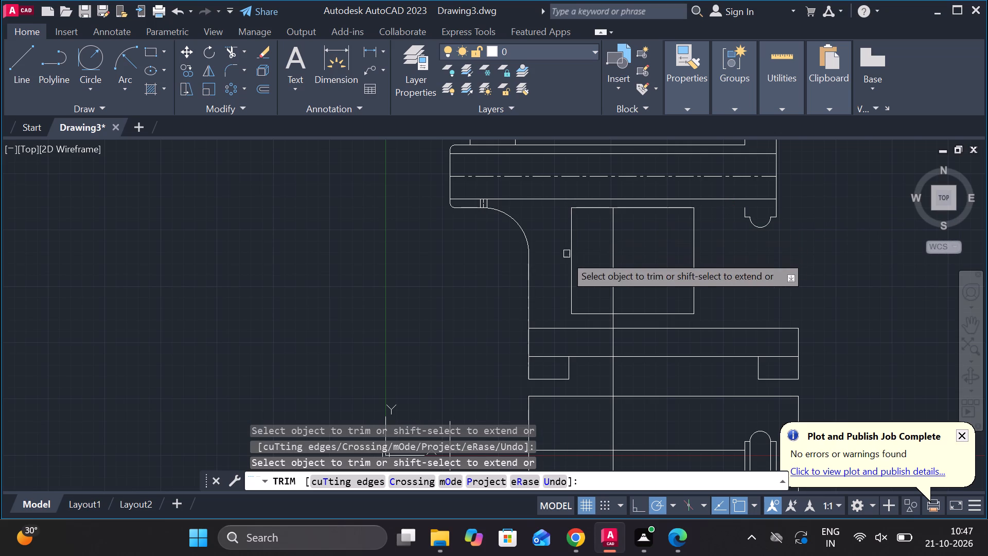
key("Escape")
Measure the horizontal distance from the arm's vertical edge to the long vertical line inside the rectangle.
middle_click_drag(633, 259, 647, 244)
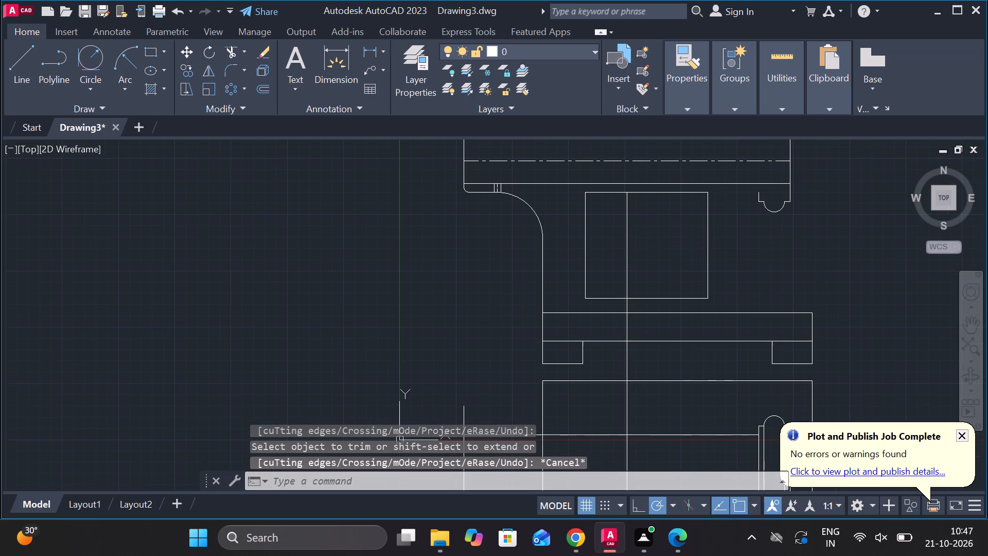
scroll(649, 285, "down", 1)
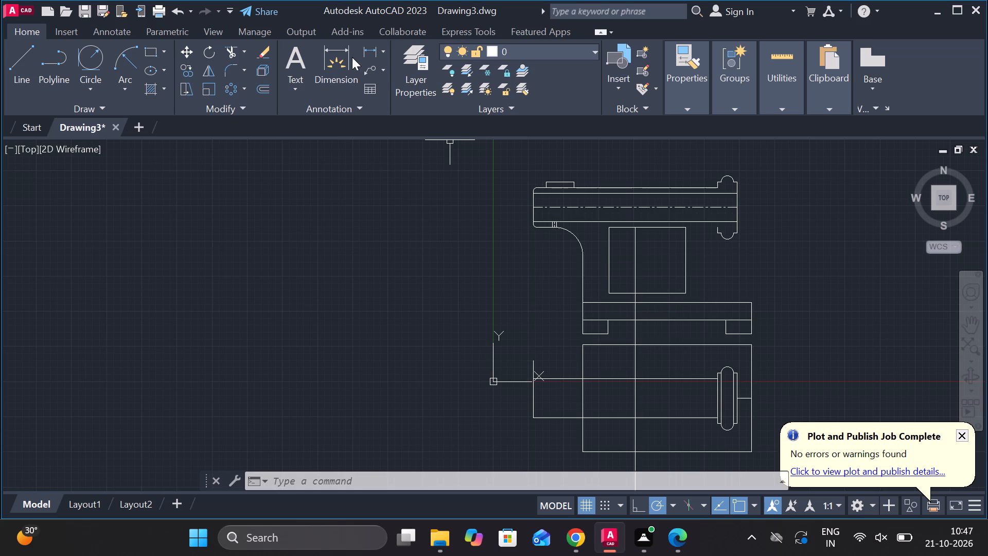
left_click(368, 50)
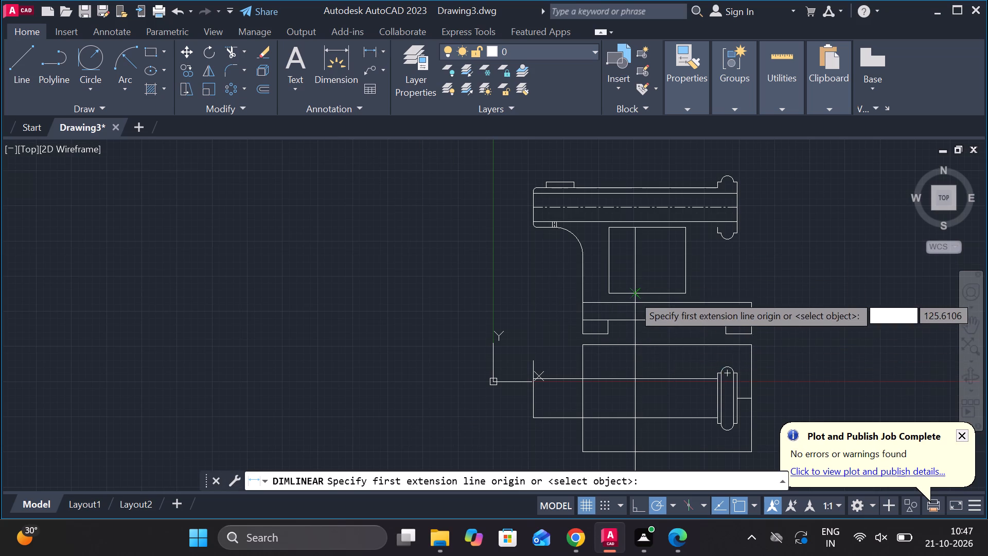
scroll(633, 295, "up", 1)
left_click(552, 266)
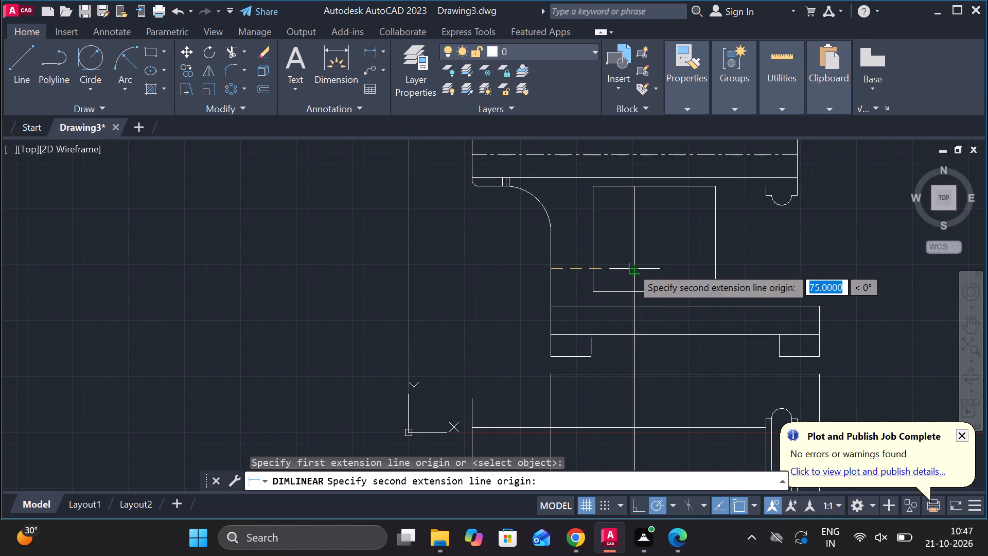
scroll(638, 267, "down", 1)
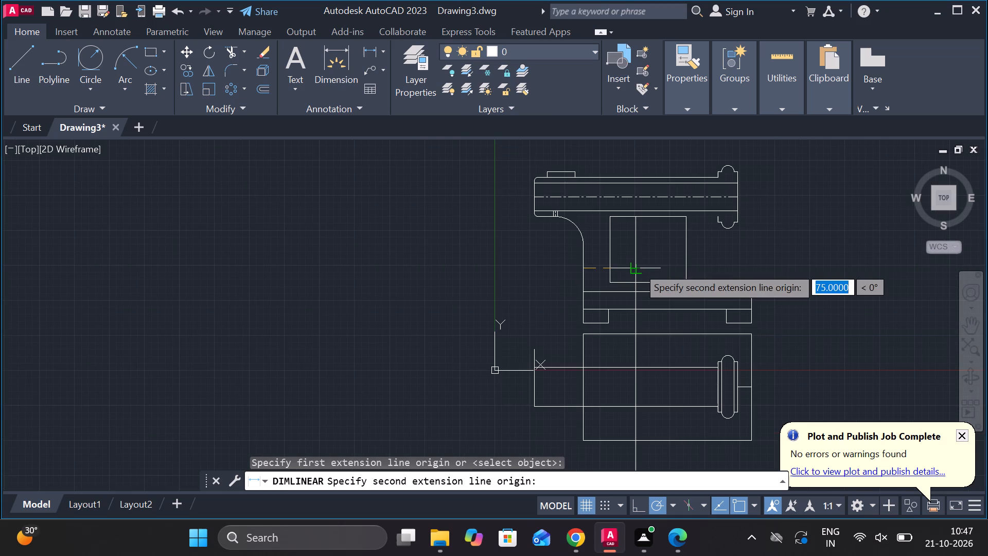
key("Escape")
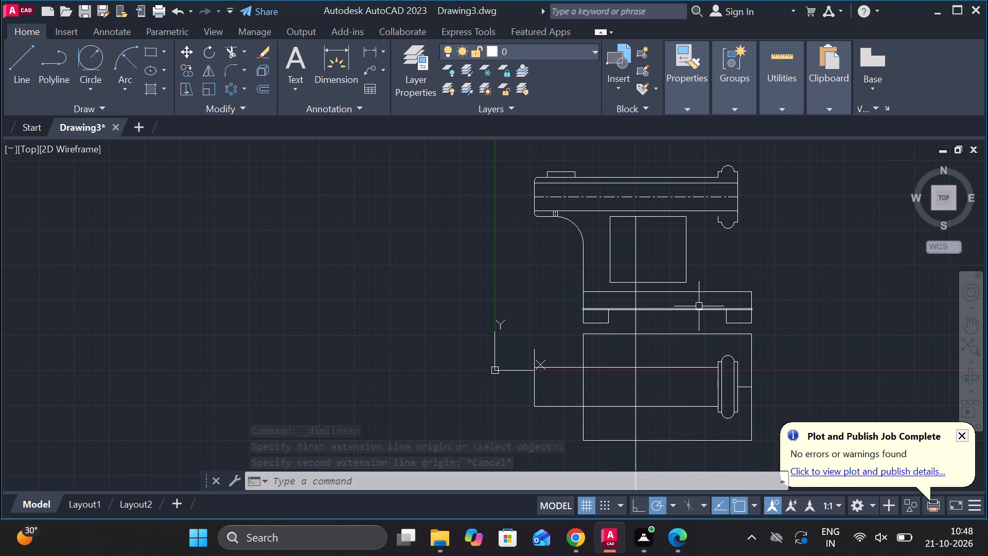
Erase the long vertical line running through the rectangle, base and lower view.
left_click(639, 249)
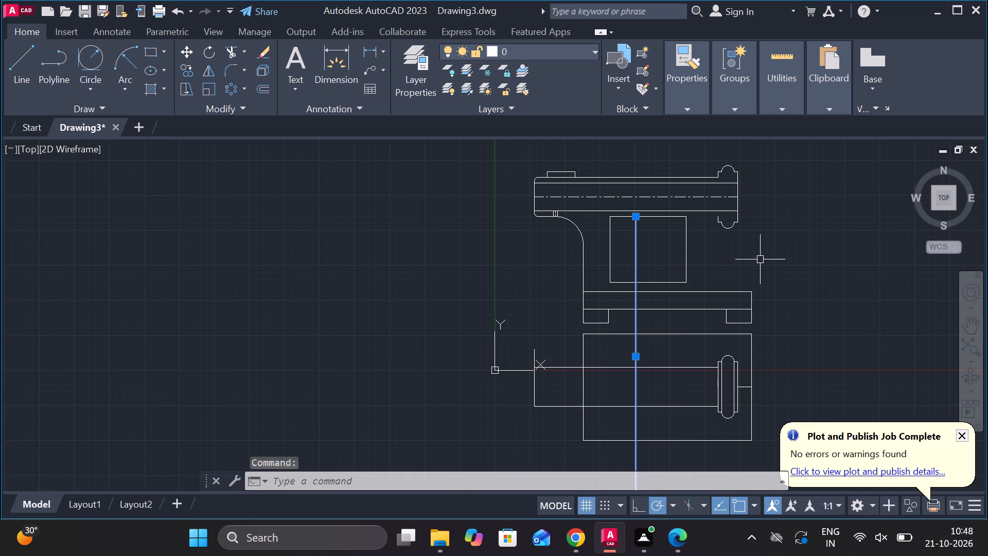
type("e")
key("space")
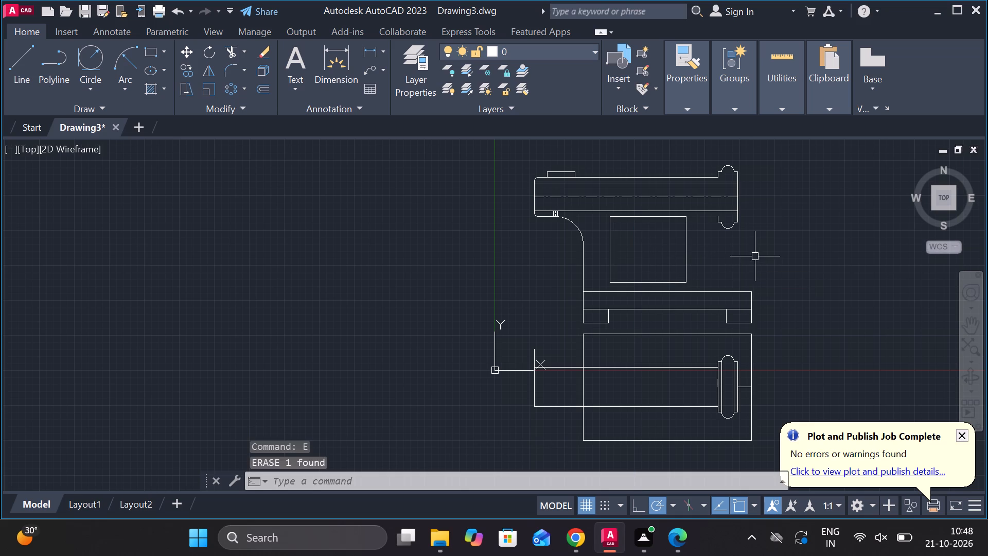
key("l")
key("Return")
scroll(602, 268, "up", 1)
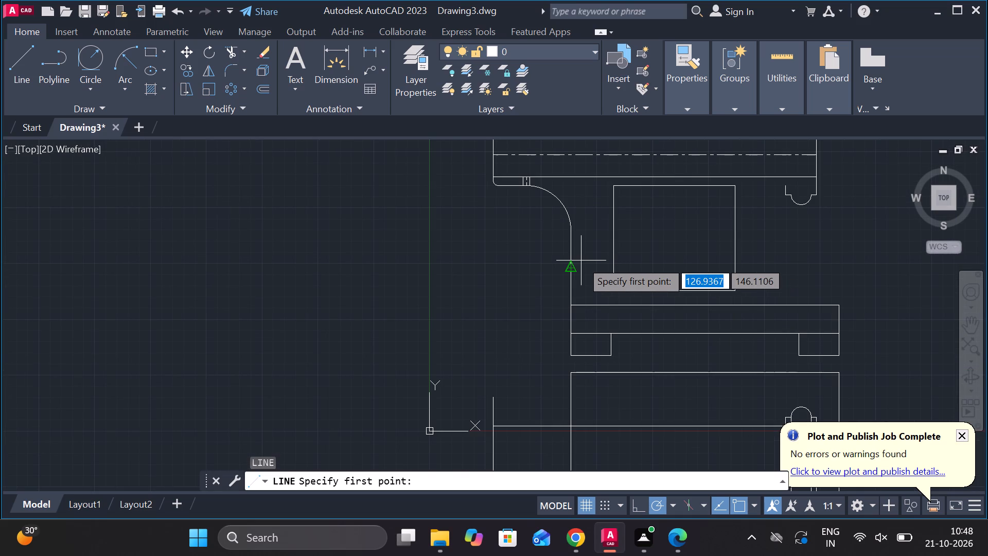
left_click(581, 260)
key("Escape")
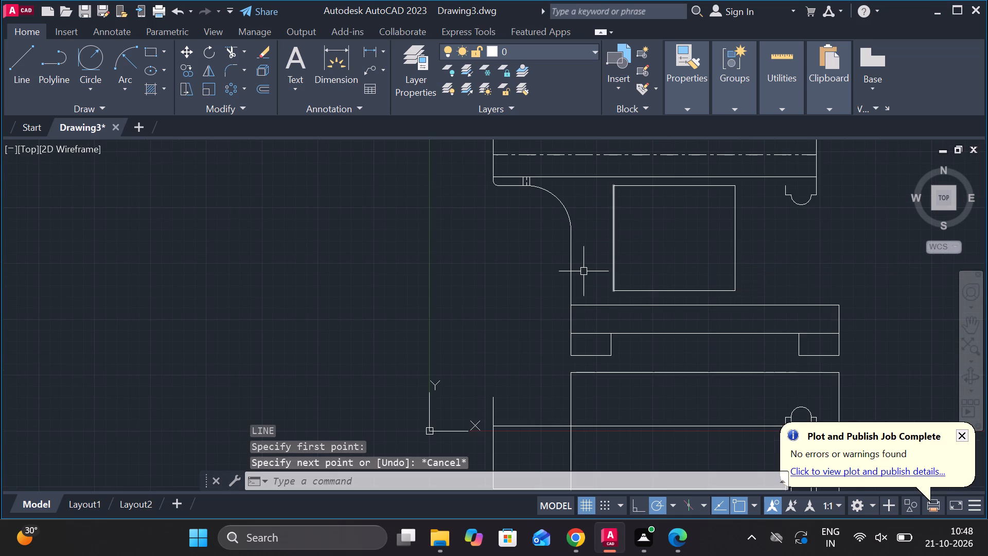
Offset the arm's straight vertical edge 82 units to the right, into the rectangle above the base.
left_click(574, 268)
key("o")
key("Return")
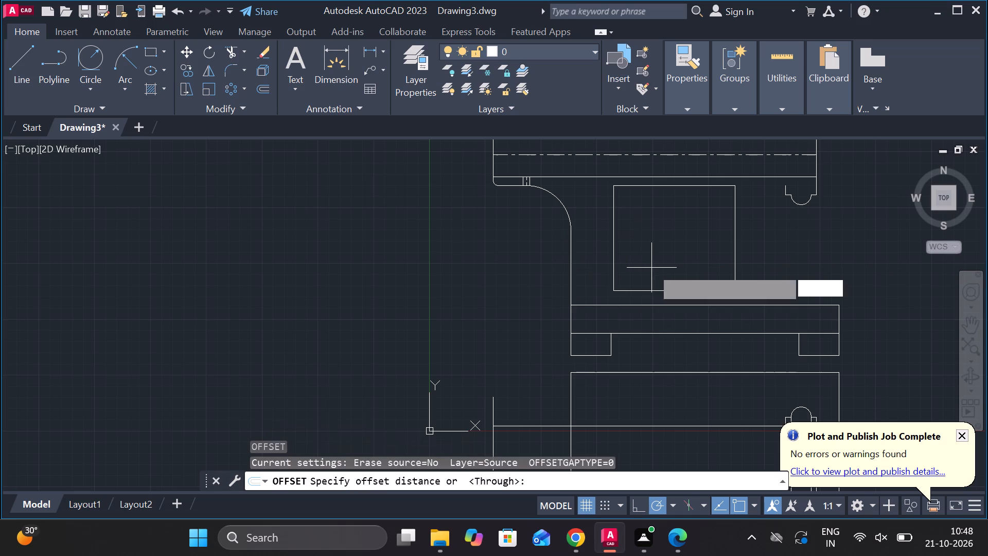
key("Return")
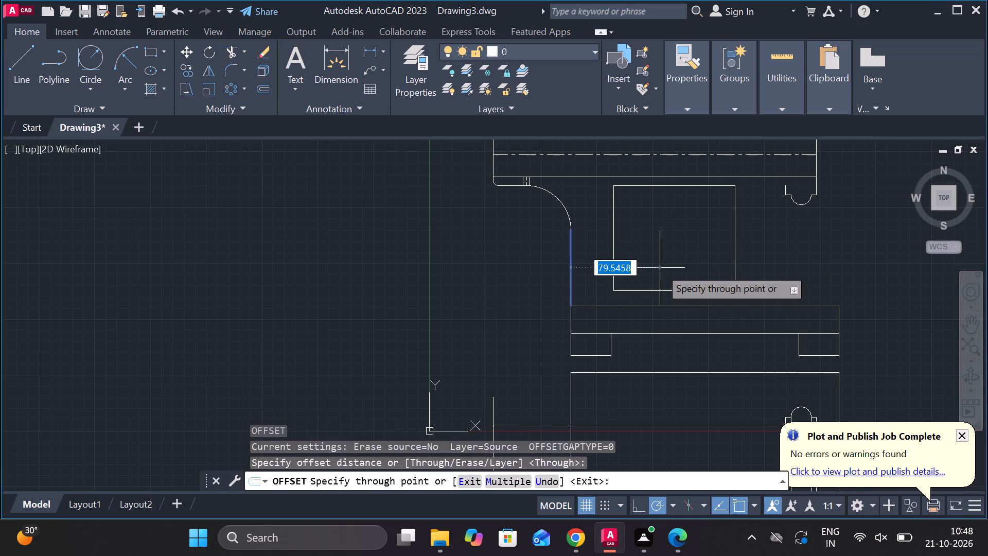
type("82")
key("Return")
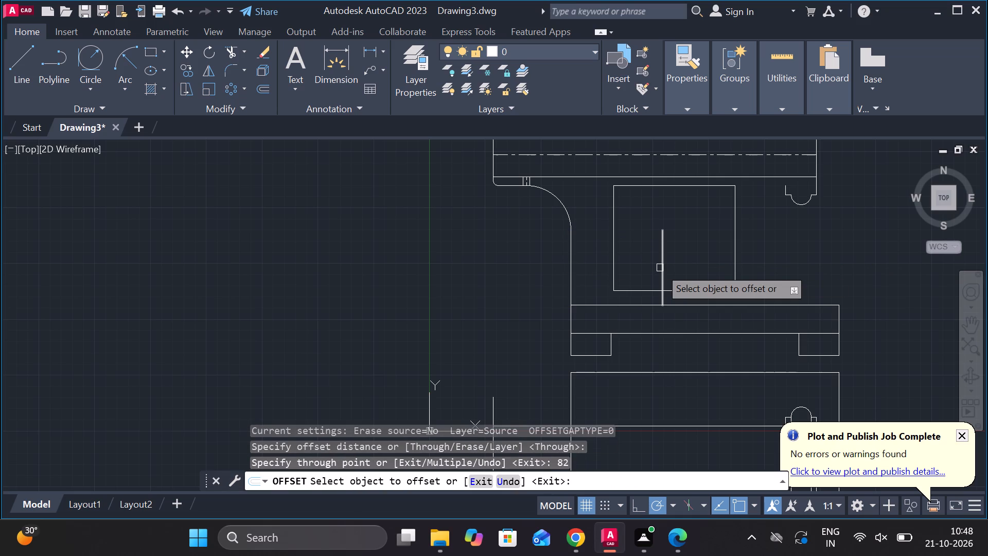
scroll(671, 271, "down", 2)
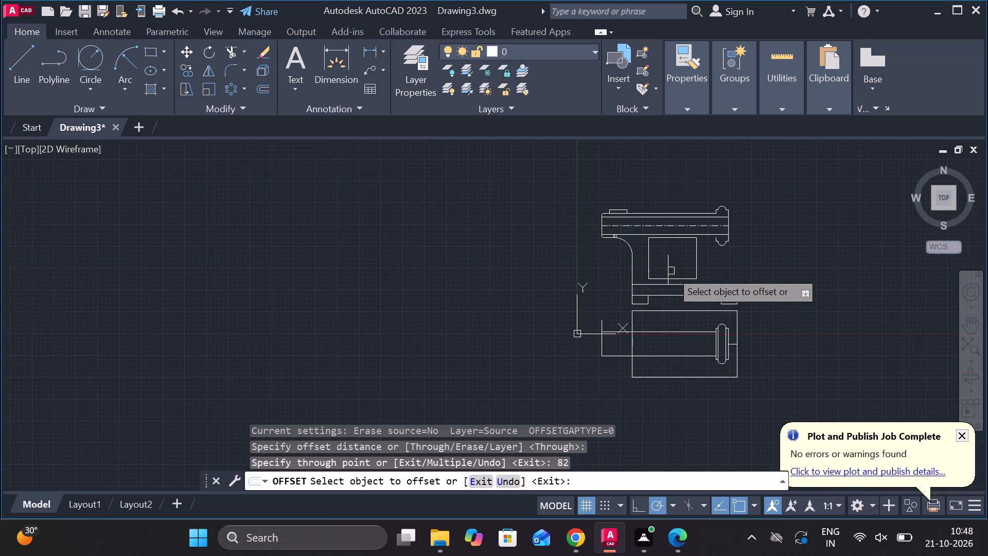
scroll(679, 280, "up", 2)
key("Escape")
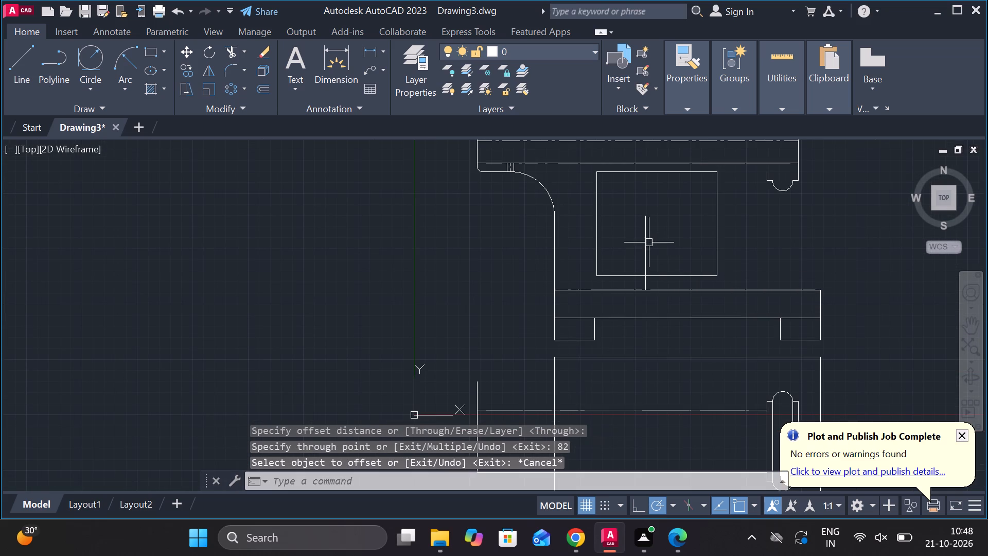
Lengthen the offset vertical line downward through the base to just below the lower view's bottom edge.
left_click(644, 240)
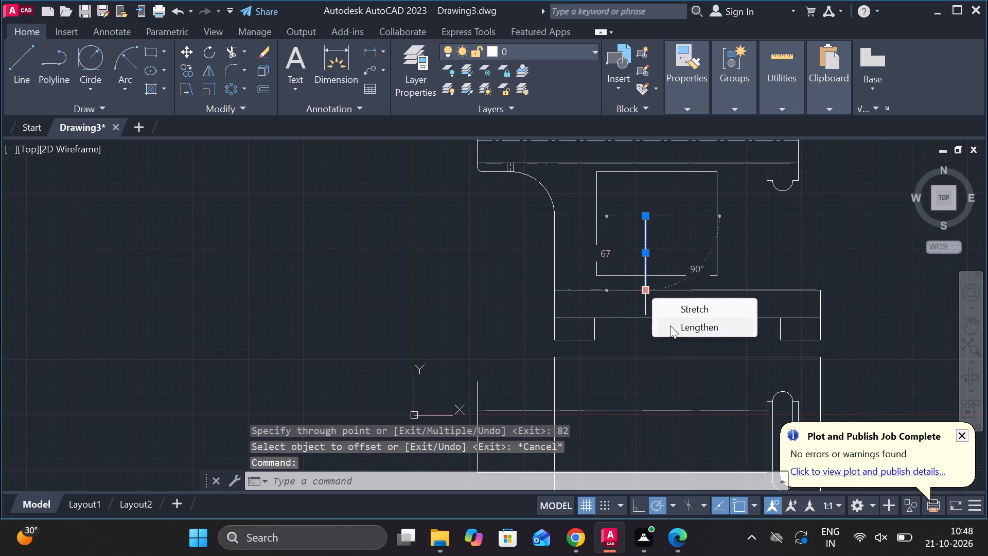
left_click(670, 325)
middle_click_drag(670, 330, 633, 215)
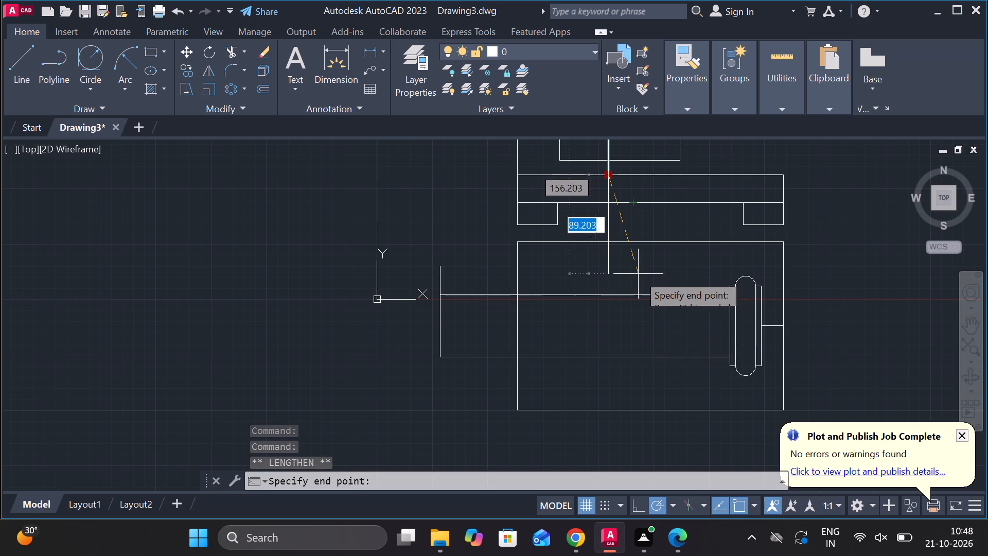
middle_click_drag(638, 355, 623, 350)
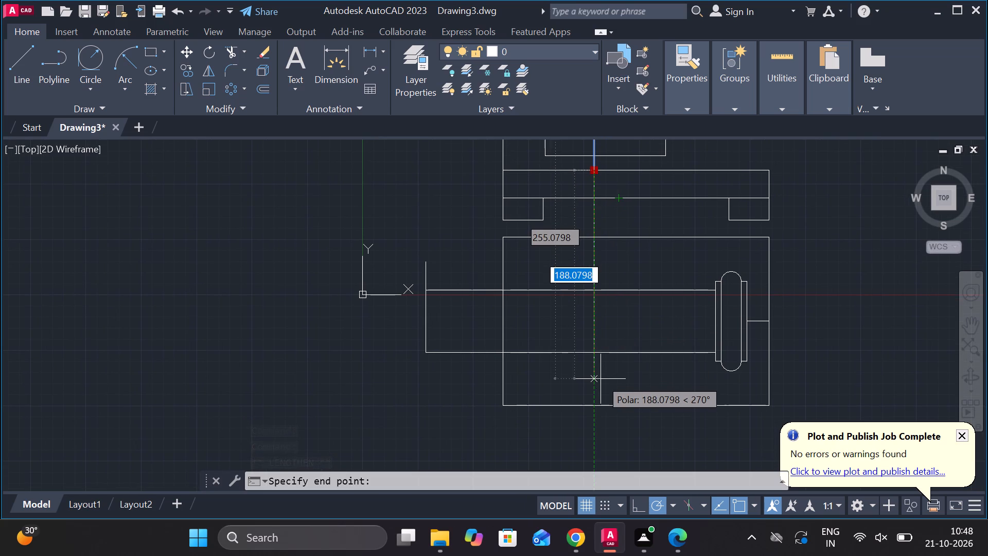
left_click(601, 432)
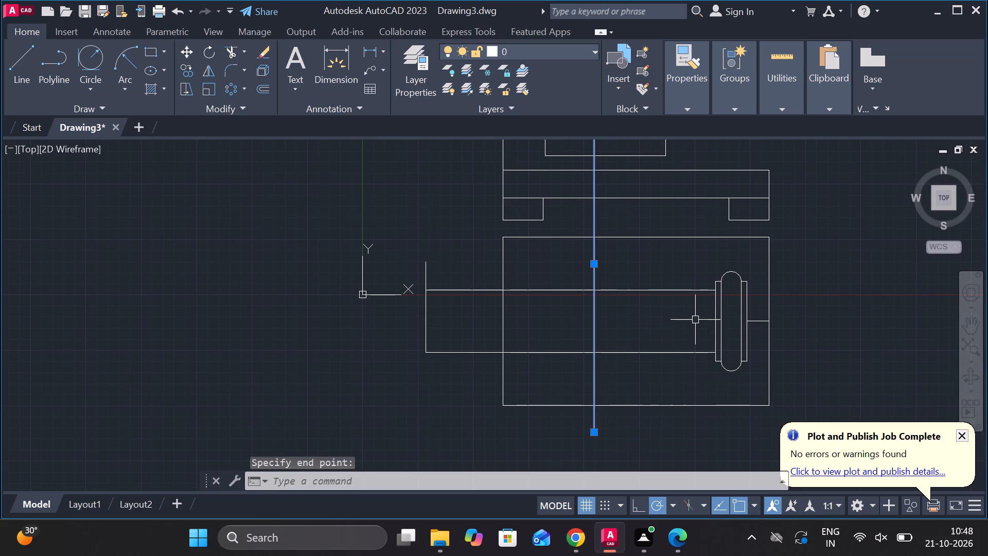
key("Escape")
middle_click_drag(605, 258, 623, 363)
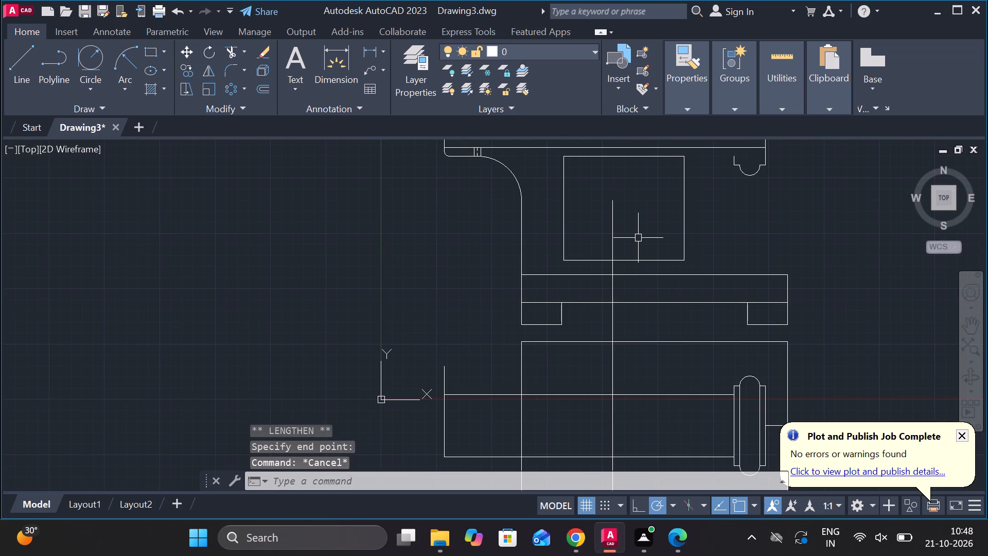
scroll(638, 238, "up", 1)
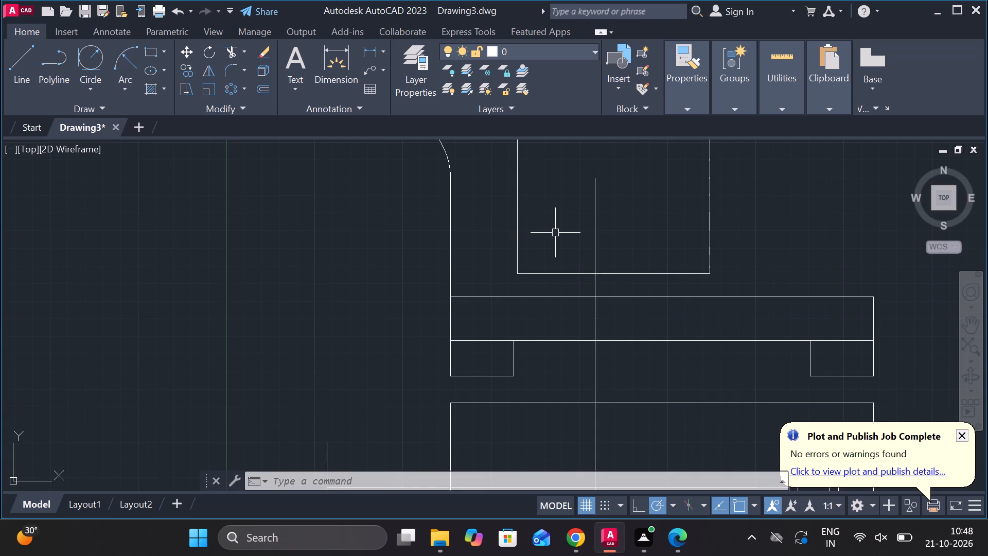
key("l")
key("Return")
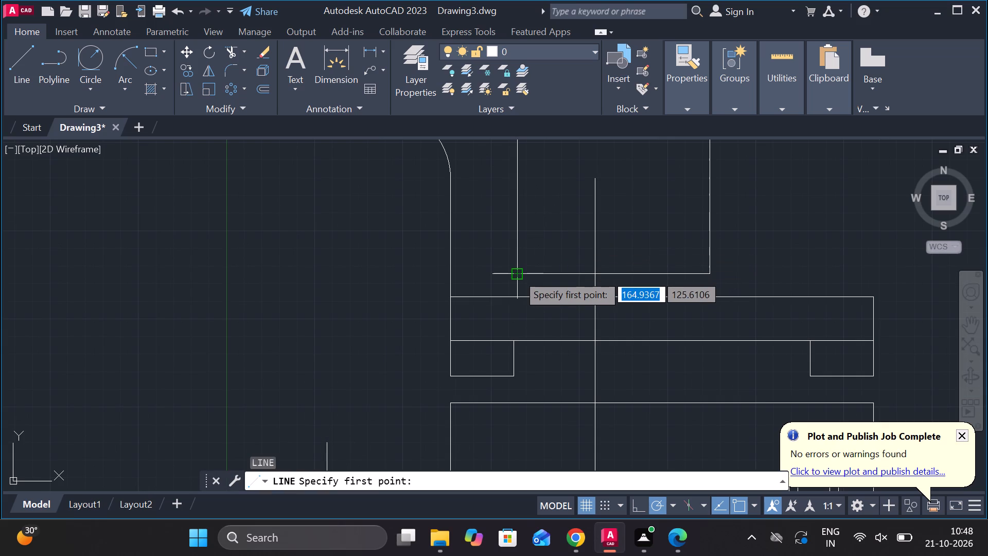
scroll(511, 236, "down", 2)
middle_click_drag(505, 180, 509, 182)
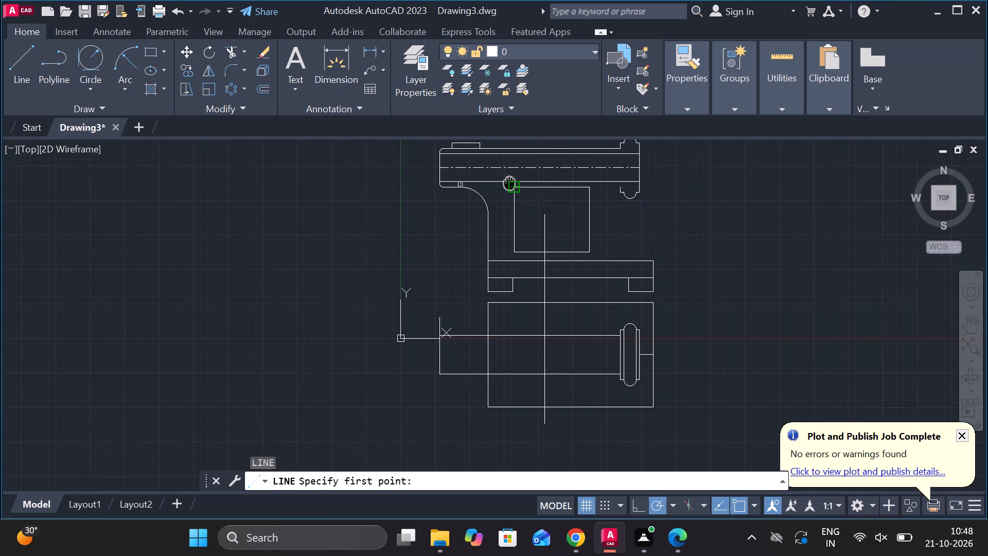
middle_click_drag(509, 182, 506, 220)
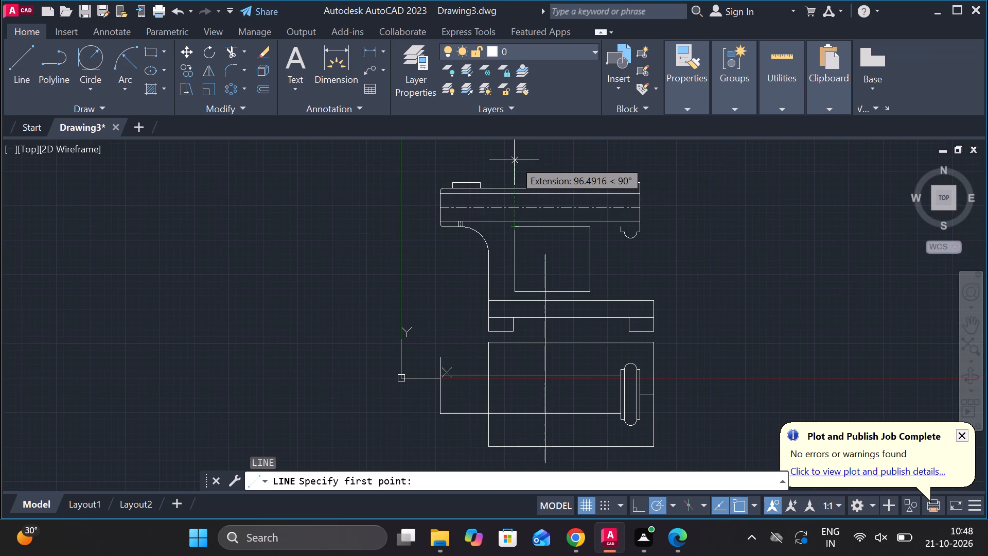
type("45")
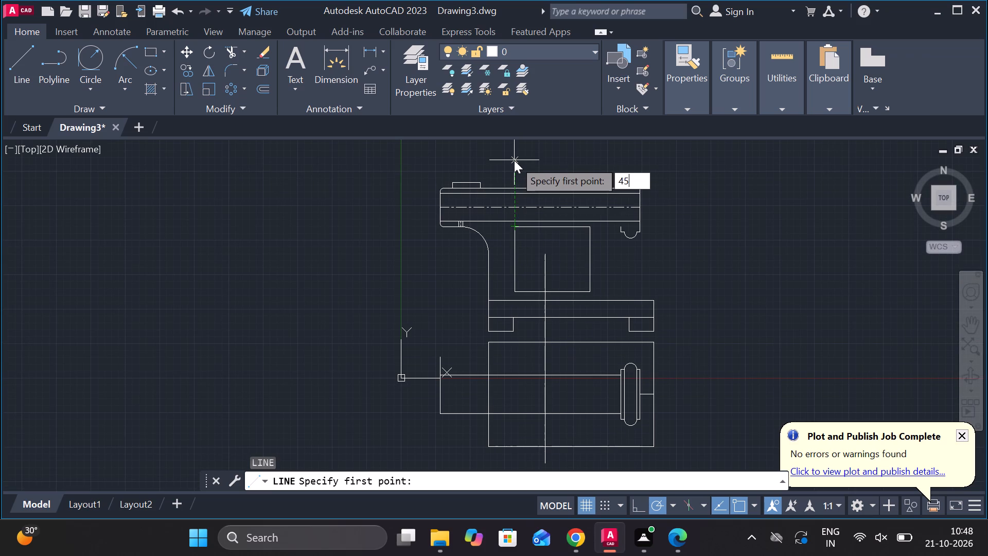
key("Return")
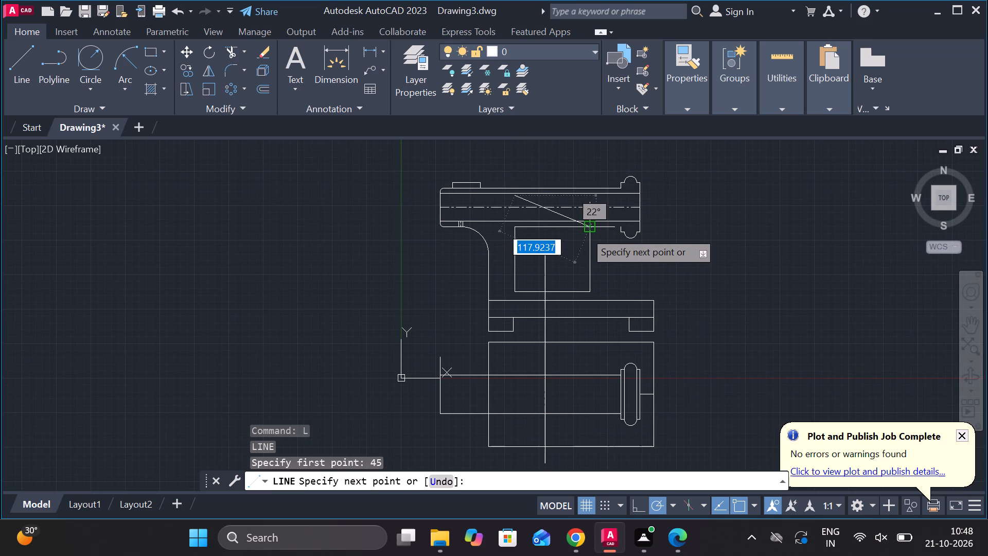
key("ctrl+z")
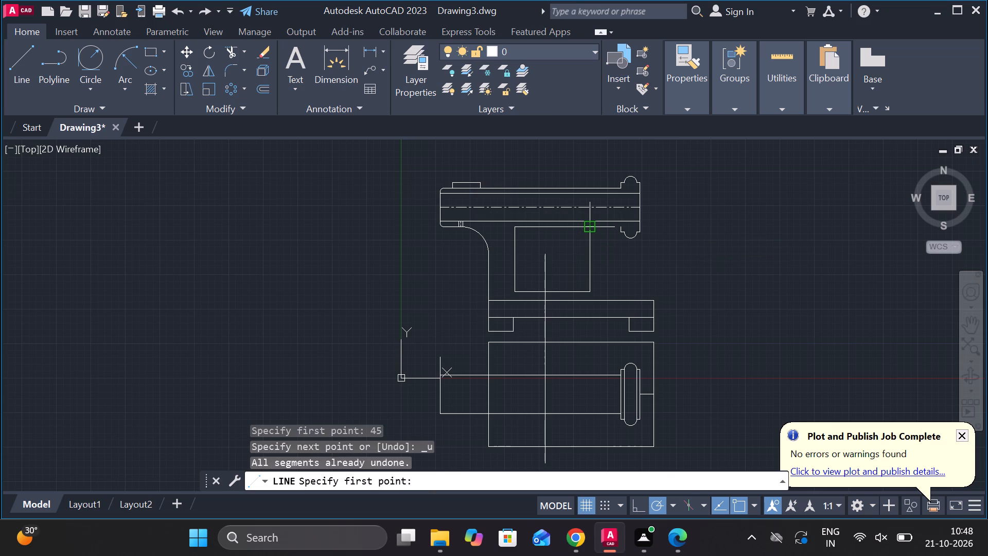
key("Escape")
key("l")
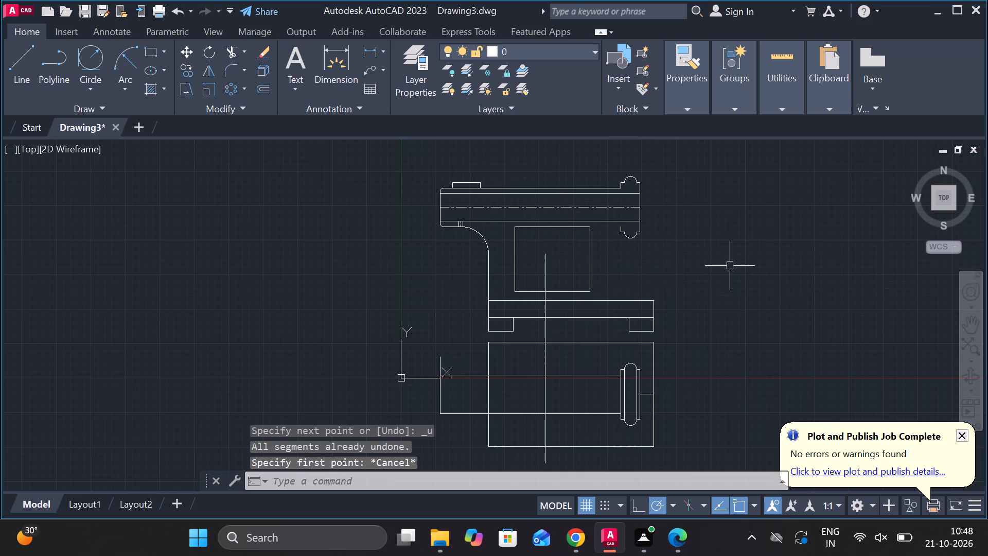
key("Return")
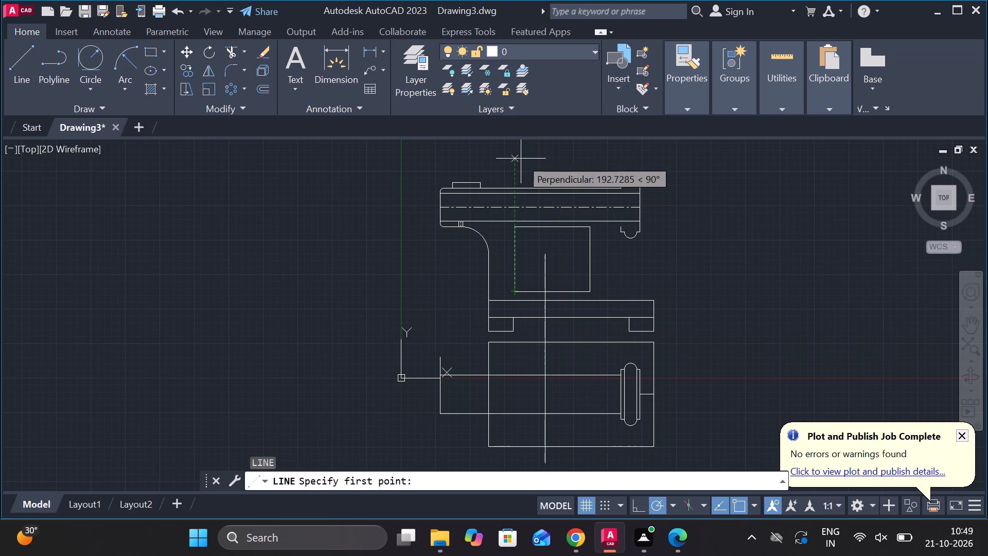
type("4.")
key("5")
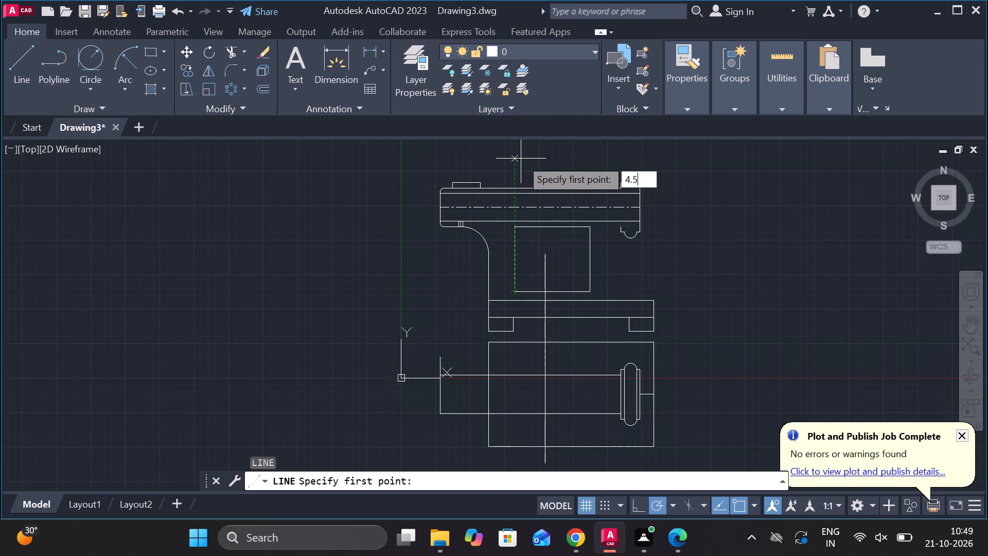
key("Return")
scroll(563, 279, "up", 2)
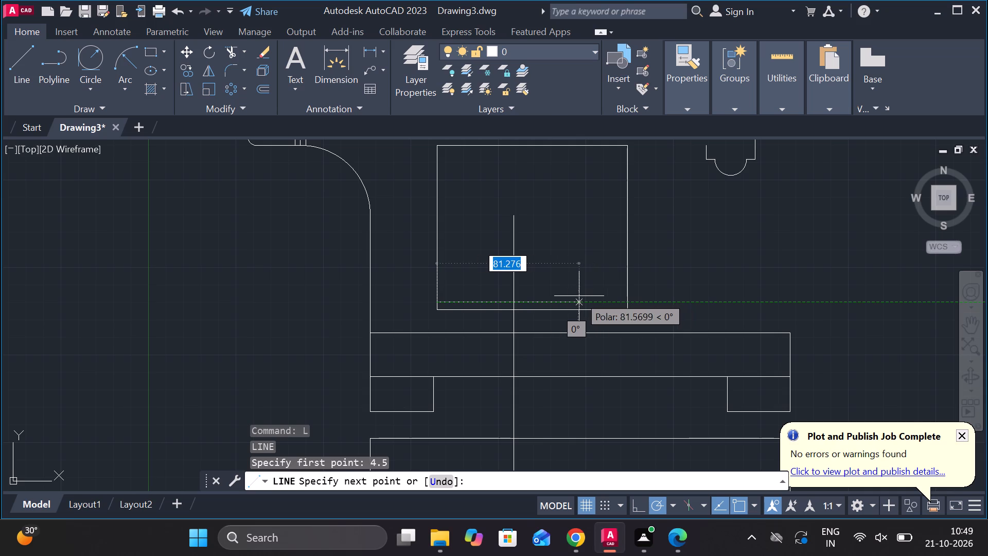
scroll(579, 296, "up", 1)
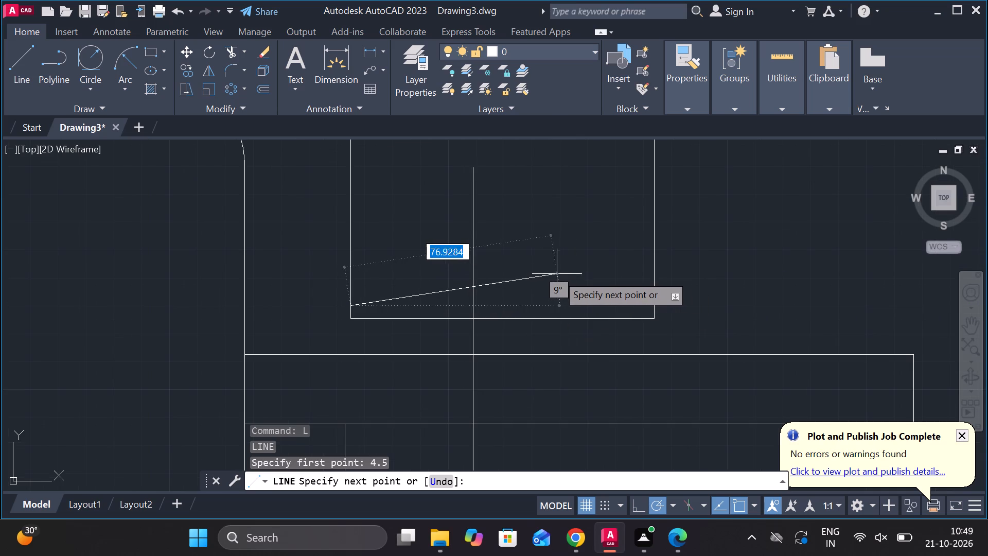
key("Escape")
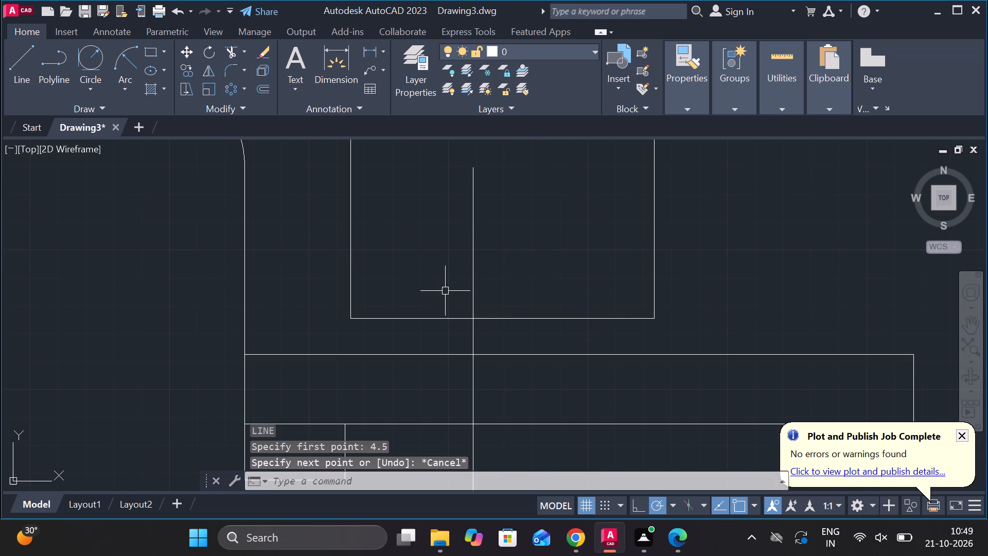
Draw a 22-diameter circle centred where the vertical centre line crosses the shaft's upper edge in the lower view.
scroll(446, 291, "down", 2)
middle_click_drag(475, 358, 509, 281)
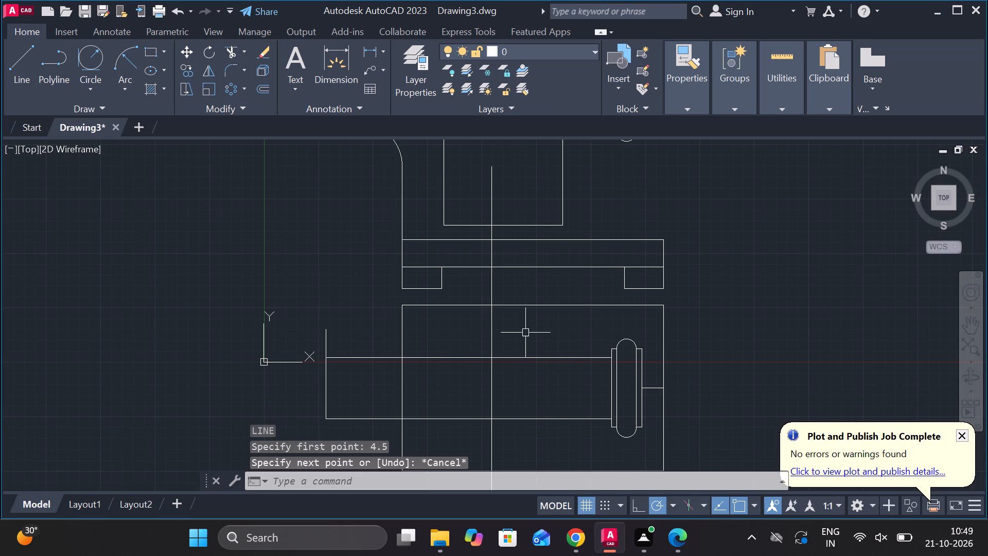
type("c")
key("space")
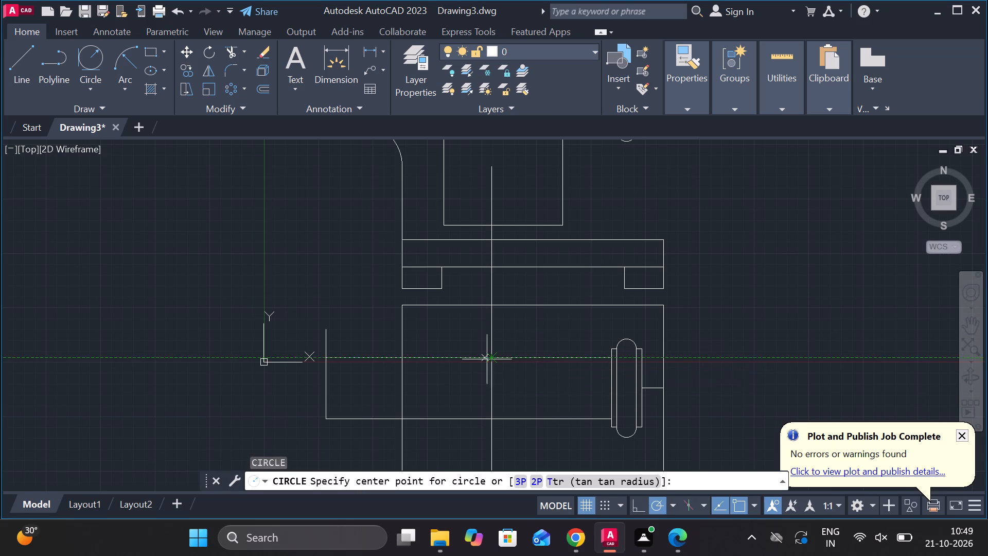
left_click(492, 359)
key("d")
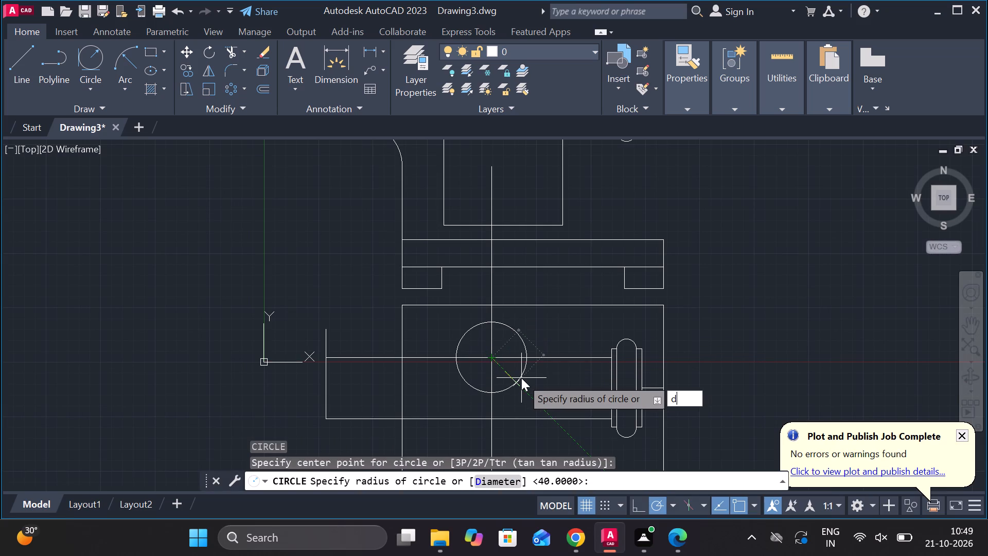
key("space")
type("22")
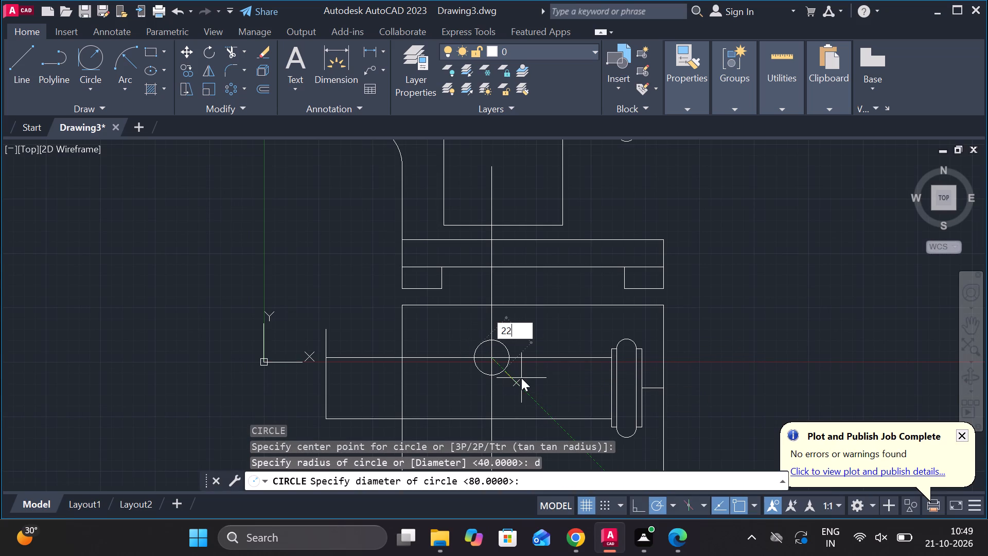
key("space")
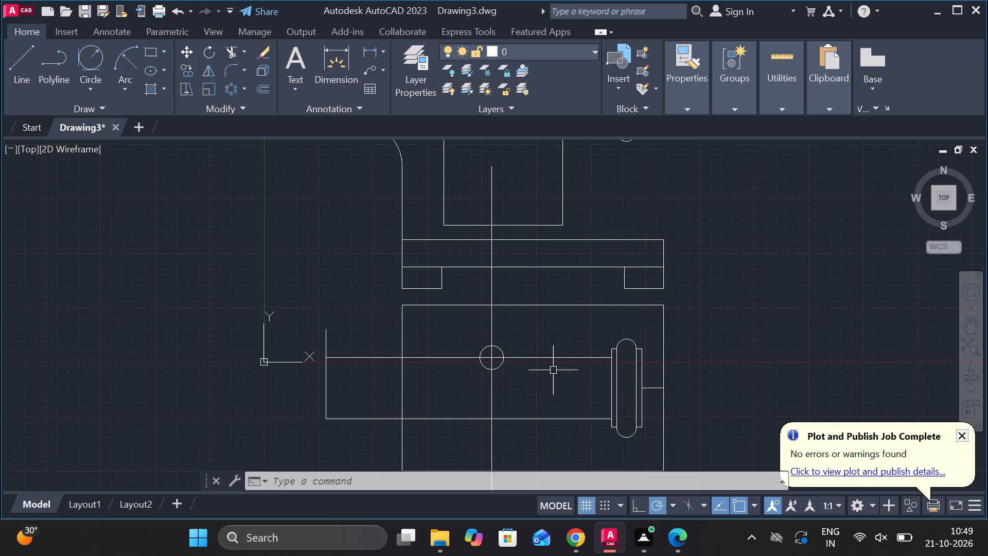
Lengthen the short horizontal line at the lower view's right edge by about 313 units leftward, past the shaft's left end.
middle_click_drag(558, 372, 551, 319)
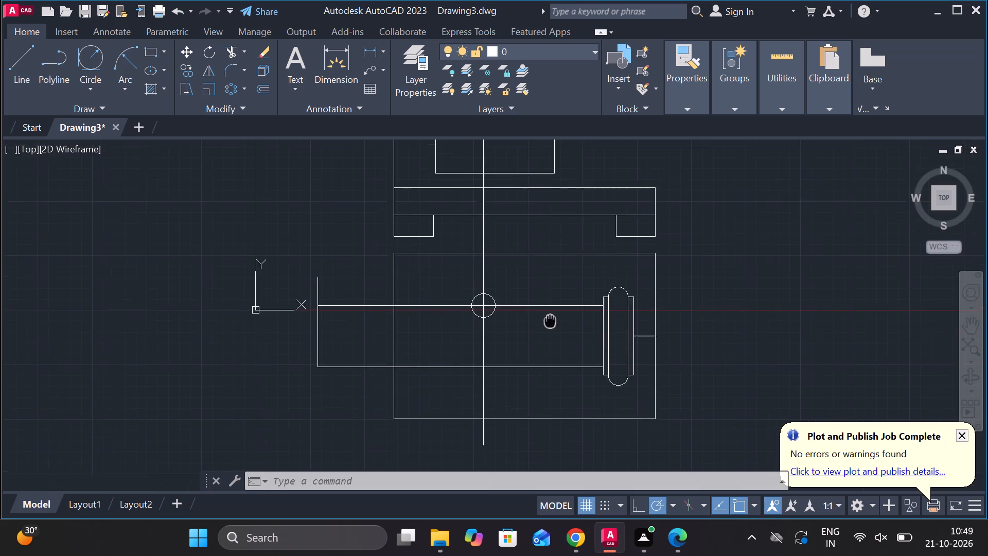
middle_click_drag(551, 319, 552, 319)
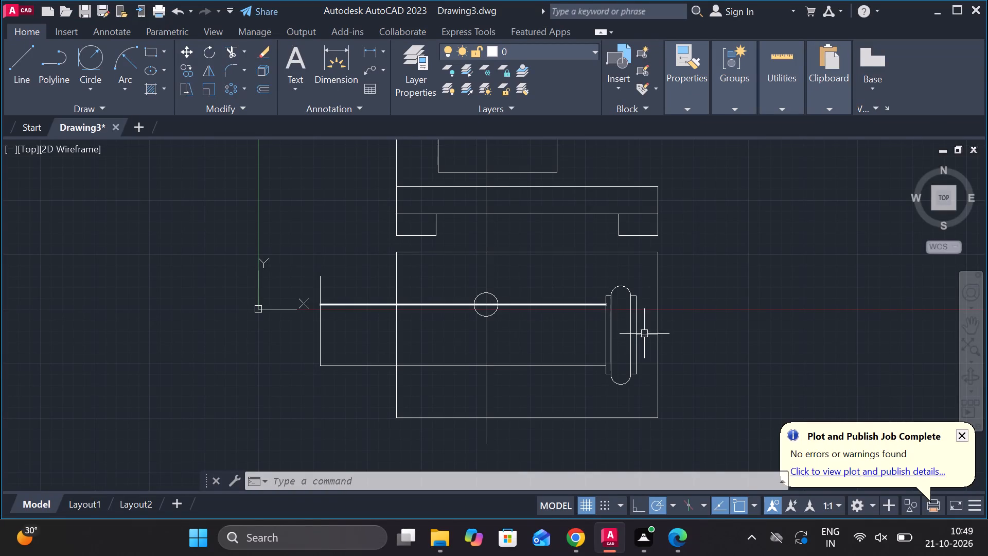
left_click(644, 336)
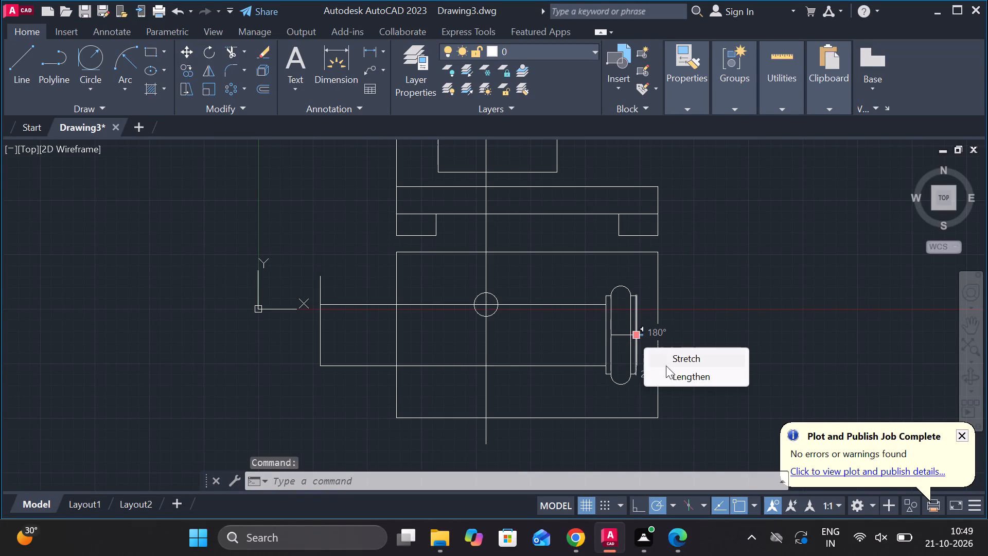
left_click(685, 379)
left_click(295, 344)
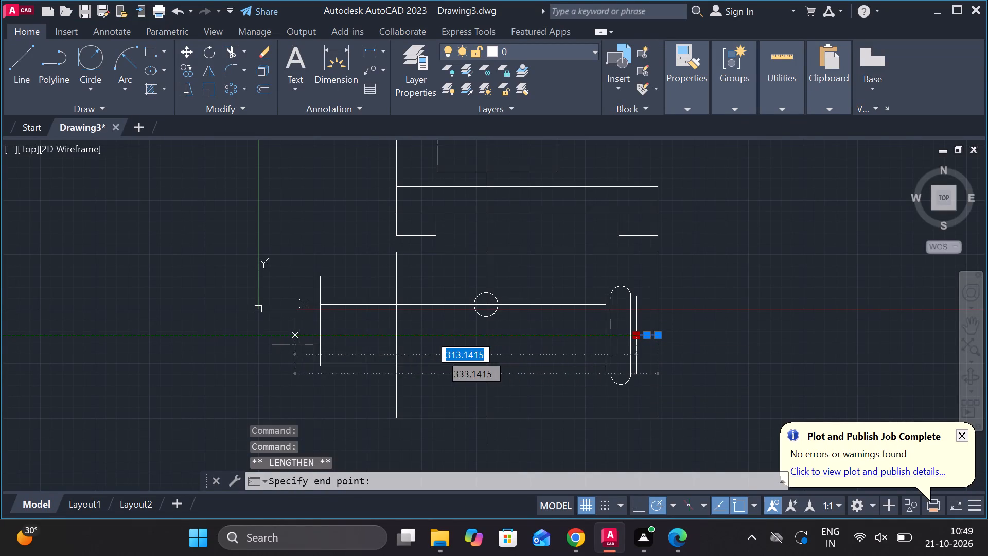
key("Escape")
Move the 22-diameter circle by its centre down to the intersection of the vertical and horizontal centre lines.
left_click(499, 296)
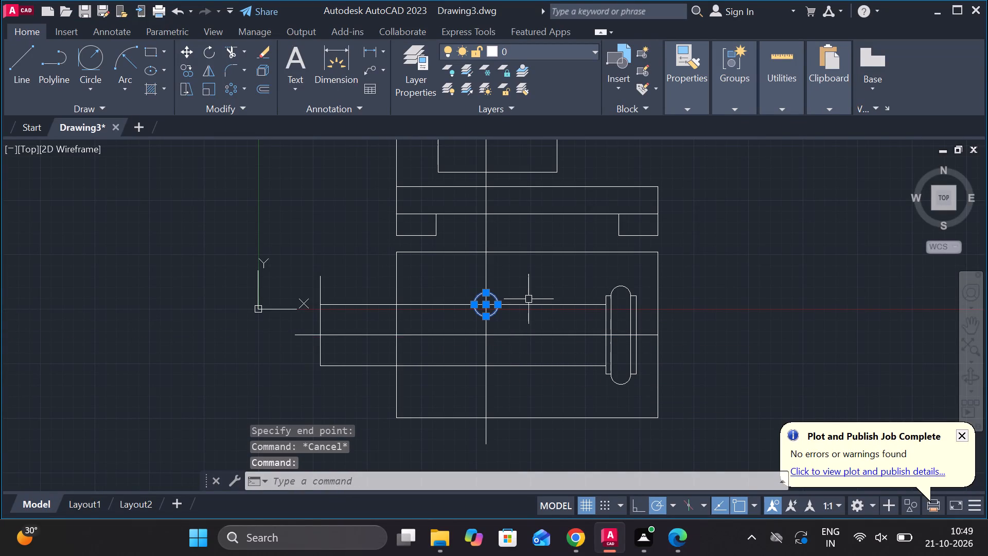
key("m")
key("Return")
left_click(482, 304)
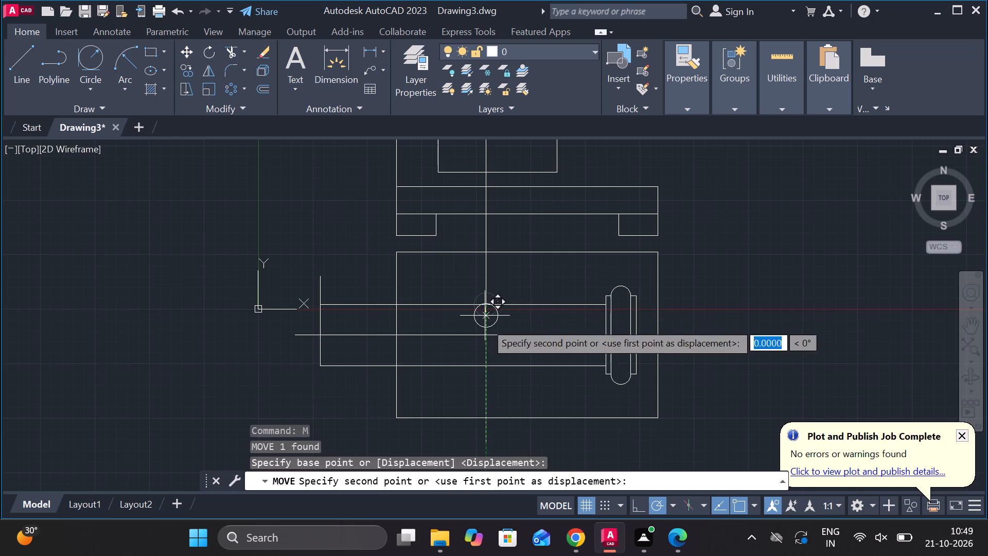
left_click(486, 337)
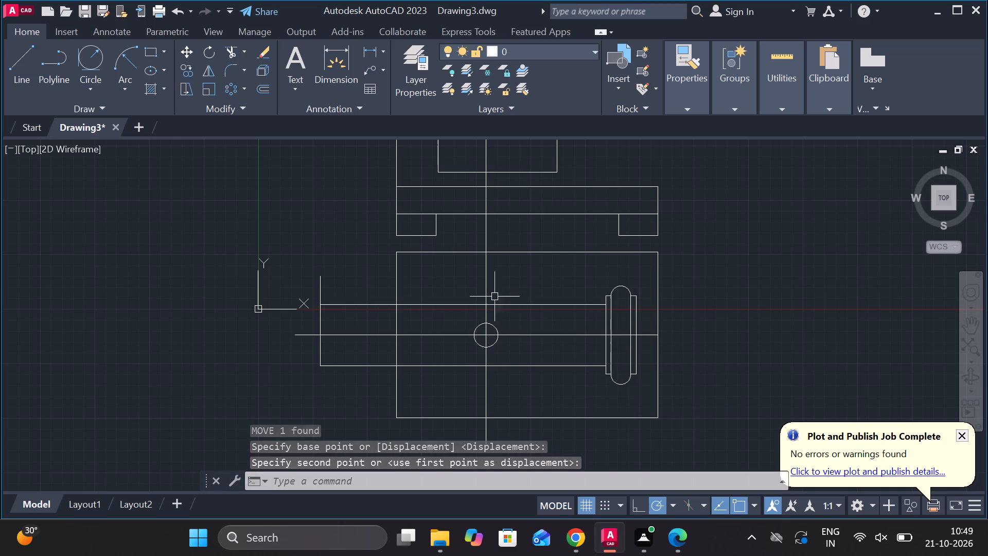
key("Escape")
Trim the stub of the shaft's left vertical edge that projects above its upper edge.
type("tr")
key("space")
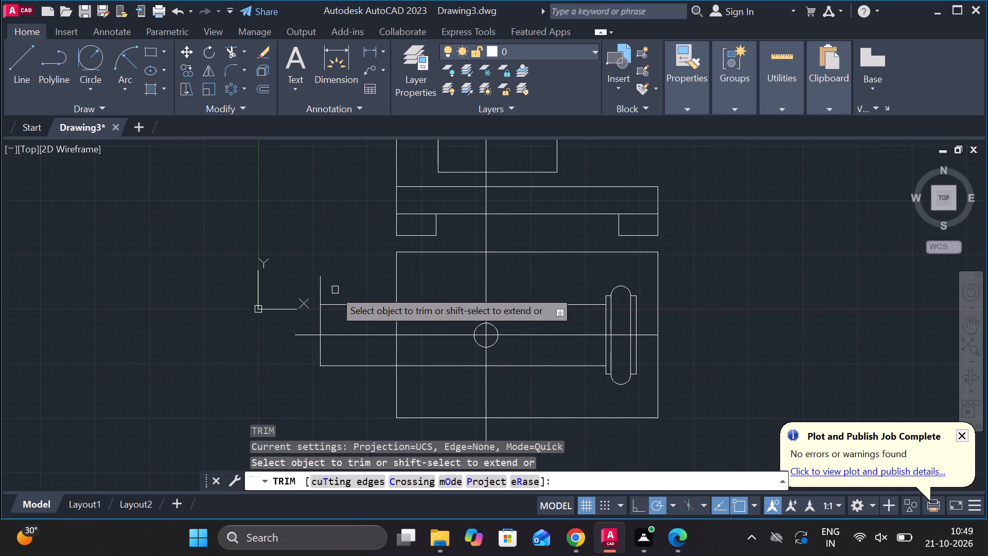
left_click(324, 288)
key("Escape")
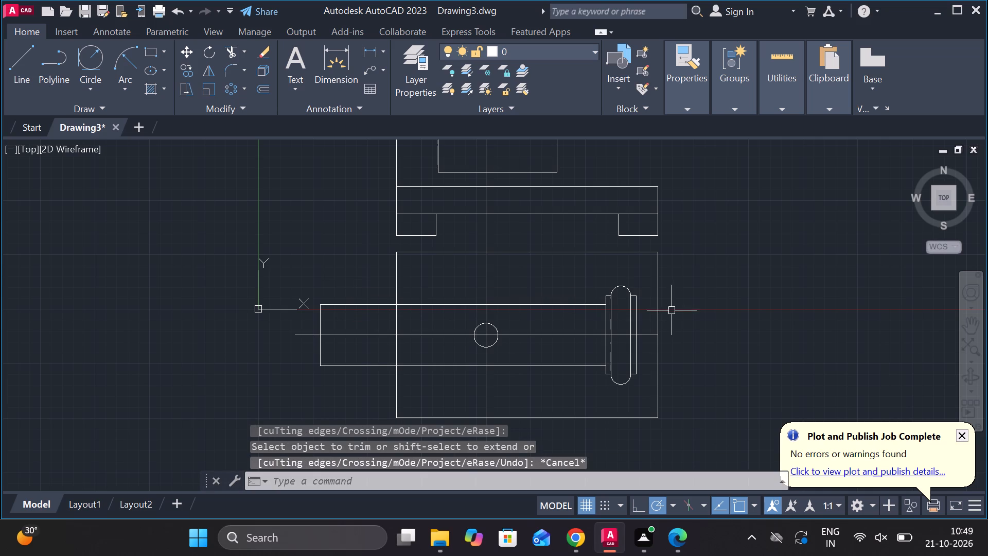
Draw a two-point circle on the vertical centre line spanning from the shaft's lower edge to its upper edge.
scroll(512, 338, "up", 1)
middle_click_drag(516, 339, 600, 314)
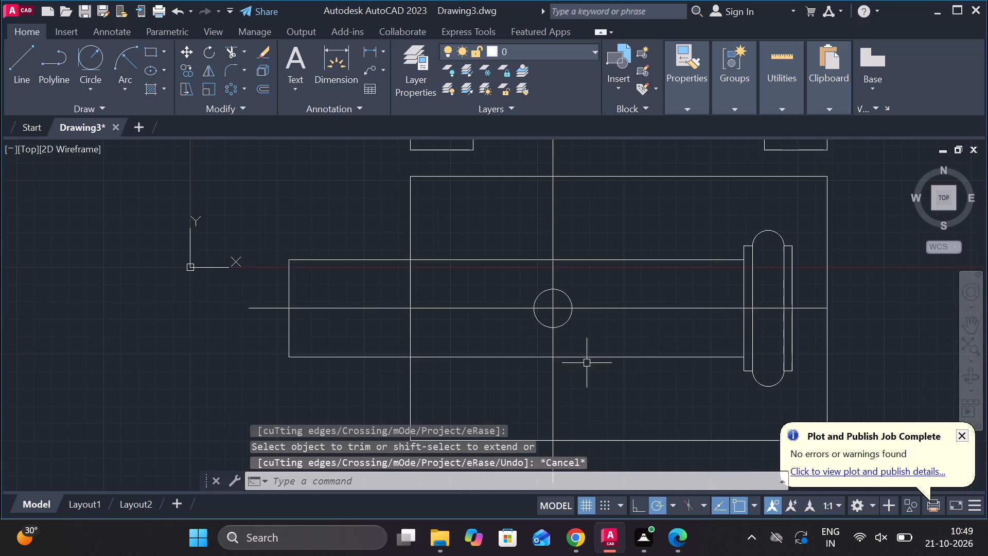
type("c")
key("space")
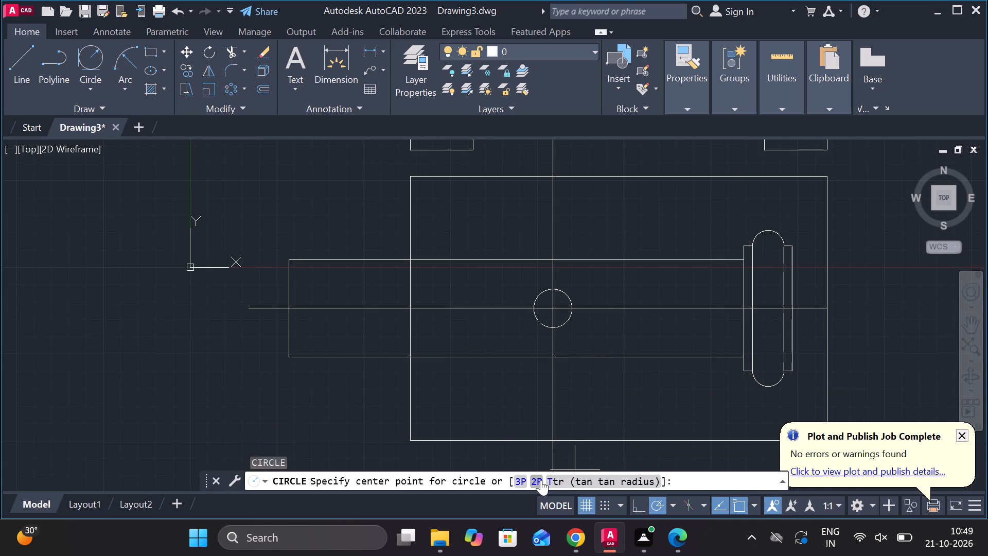
left_click(541, 480)
left_click(556, 349)
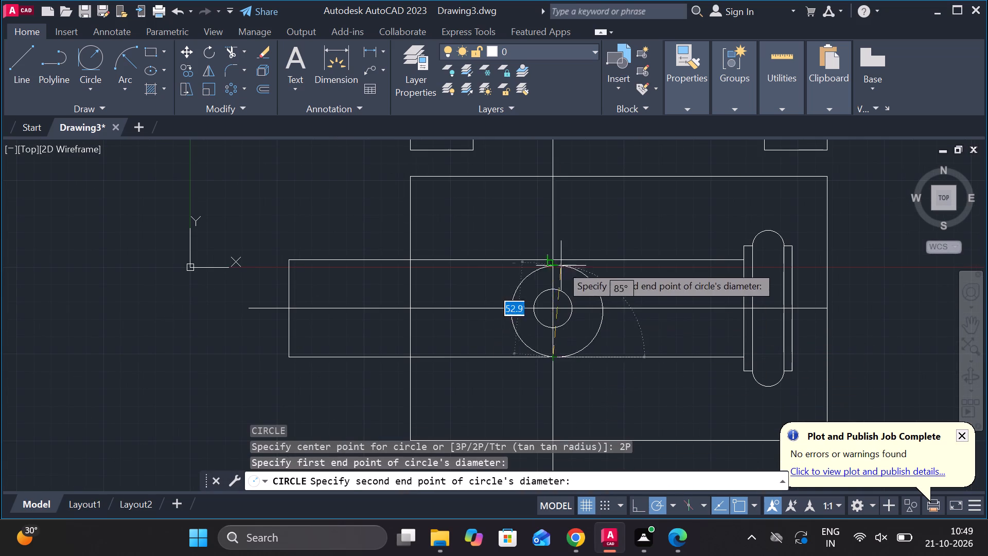
left_click(551, 258)
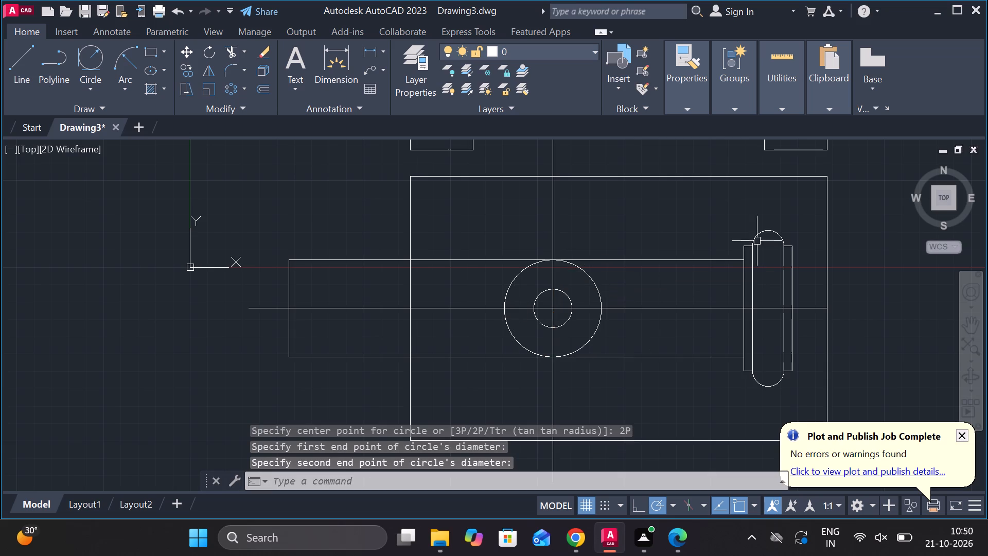
Trim away the left half of the larger circle at the vertical centre line.
scroll(618, 289, "down", 1)
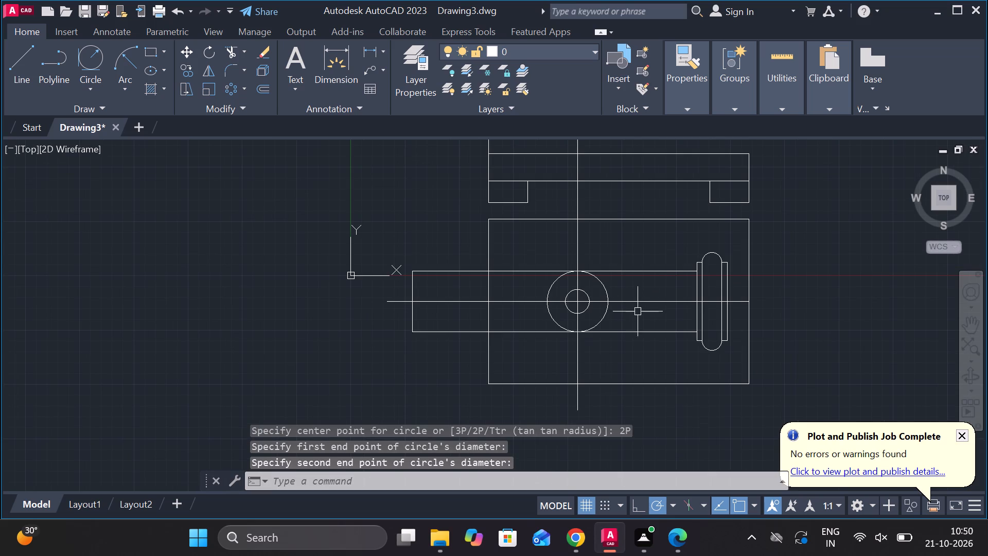
type("tr")
key("space")
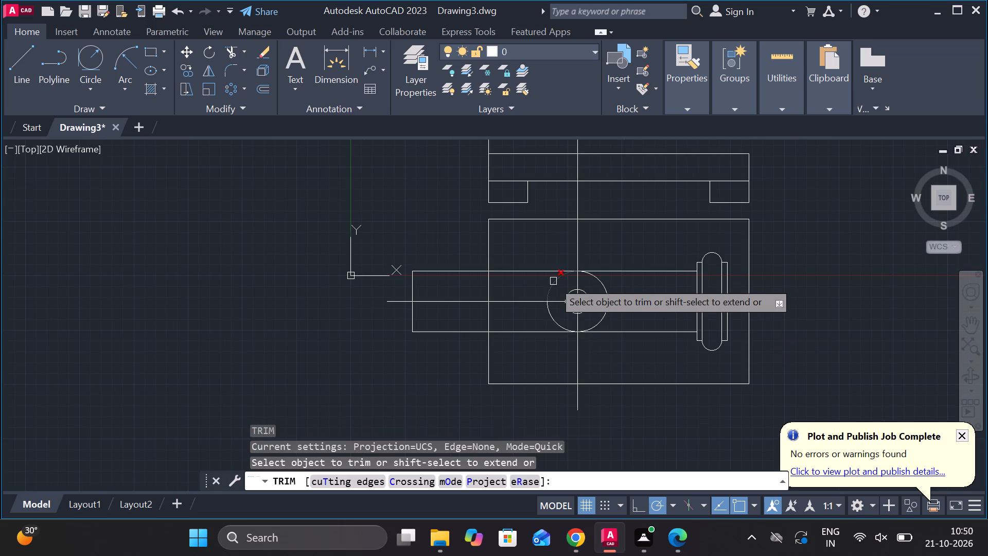
left_click(553, 281)
left_click(550, 322)
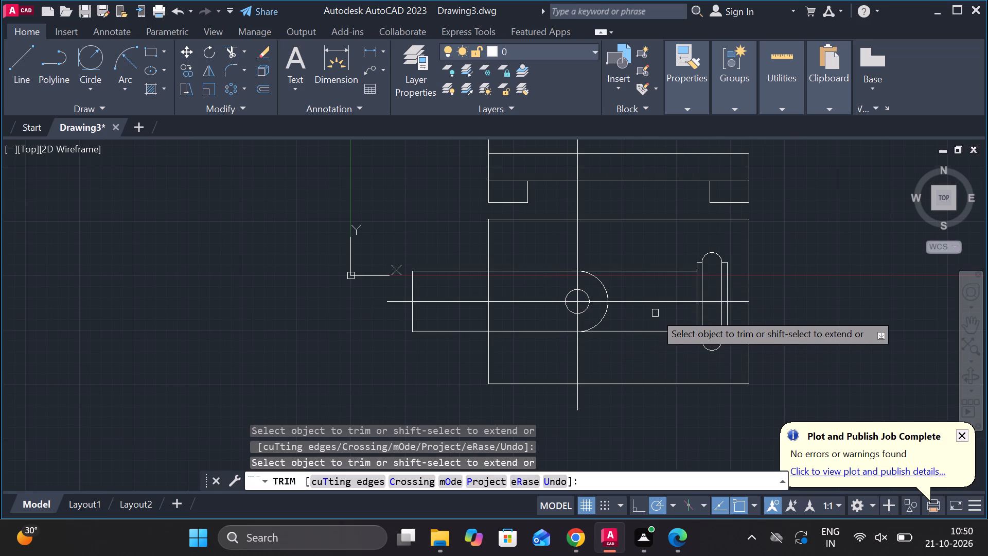
key("Escape")
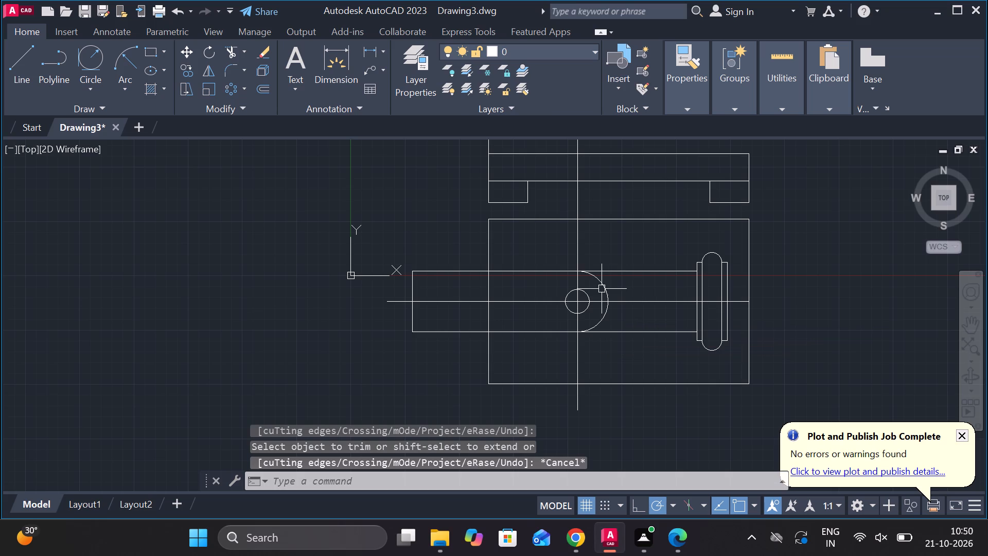
Set the linetype of the remaining half-circle arc and the small circle to DASHED.
left_click(601, 288)
left_click(592, 294)
left_click(695, 114)
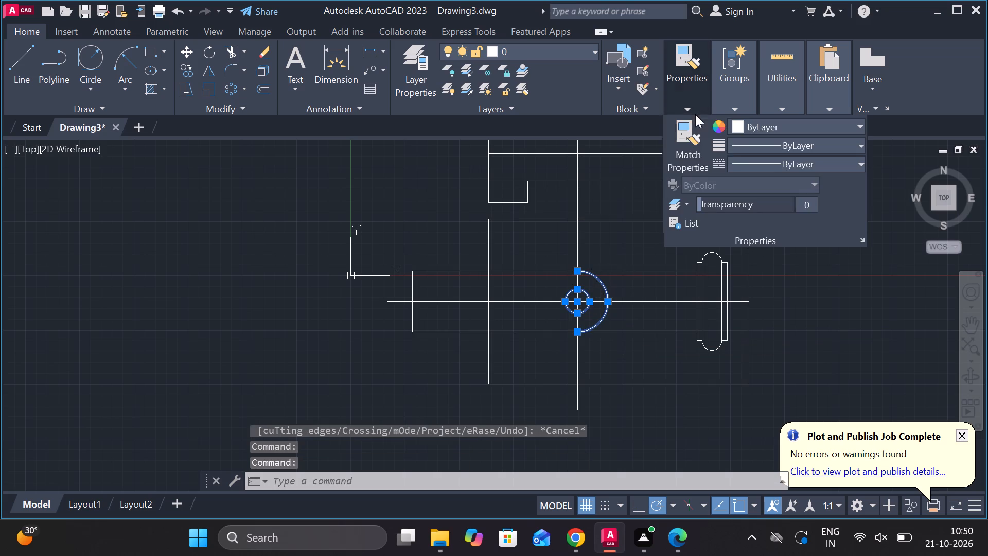
left_click(783, 166)
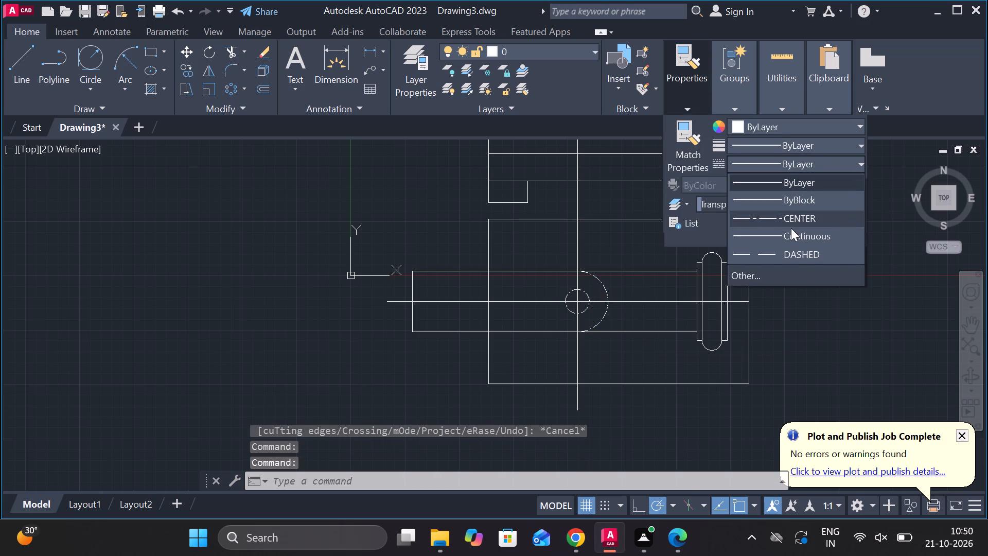
left_click(791, 251)
key("Escape")
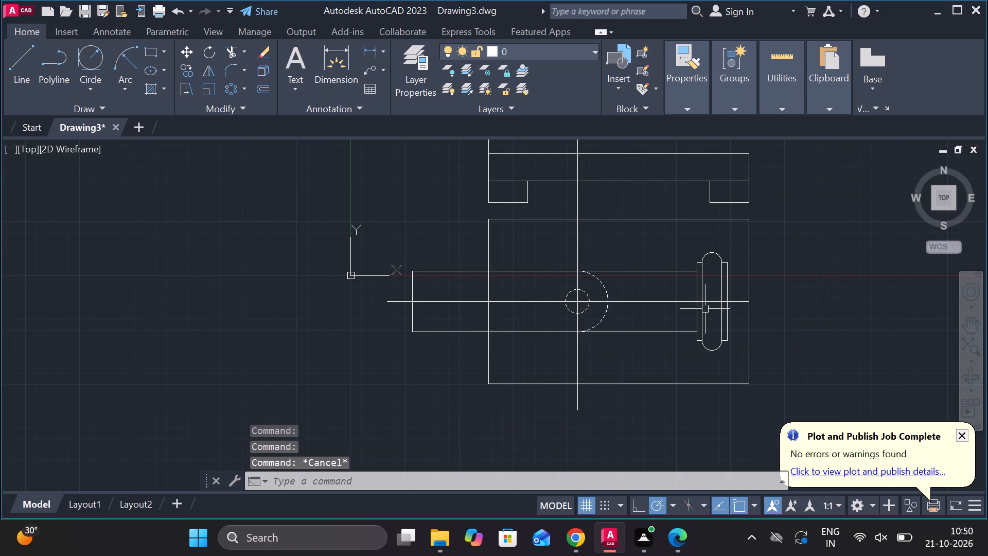
Draw a vertical projection line from the dashed arc's rightmost point up through the base into the rectangle above.
scroll(695, 311, "down", 1)
middle_click_drag(673, 307, 661, 337)
scroll(658, 335, "up", 1)
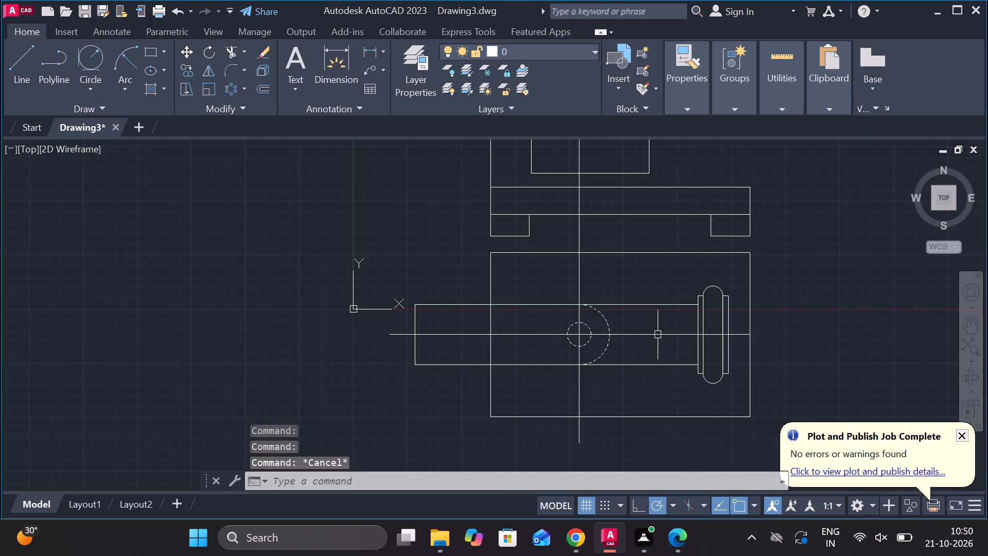
key("l")
key("Return")
left_click(617, 333)
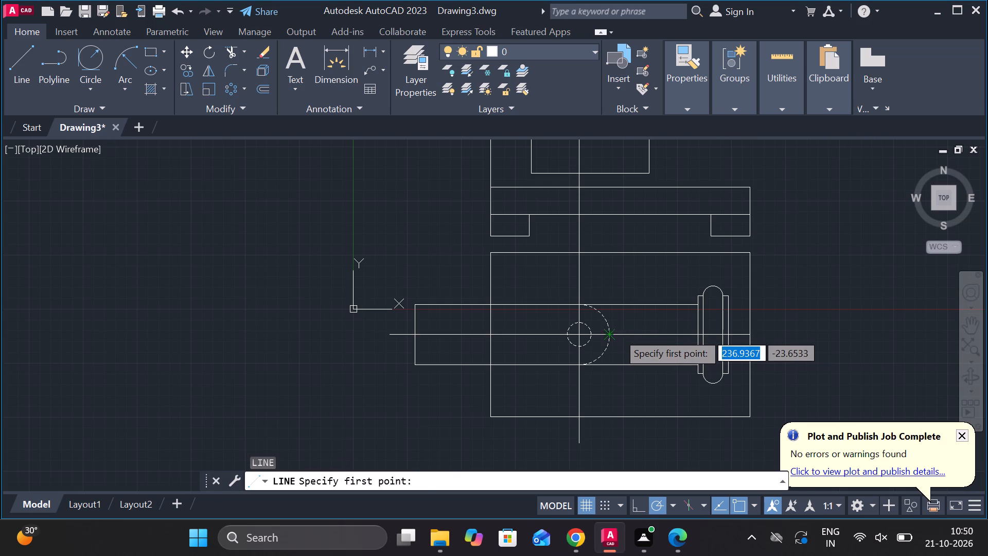
middle_click_drag(628, 211, 636, 275)
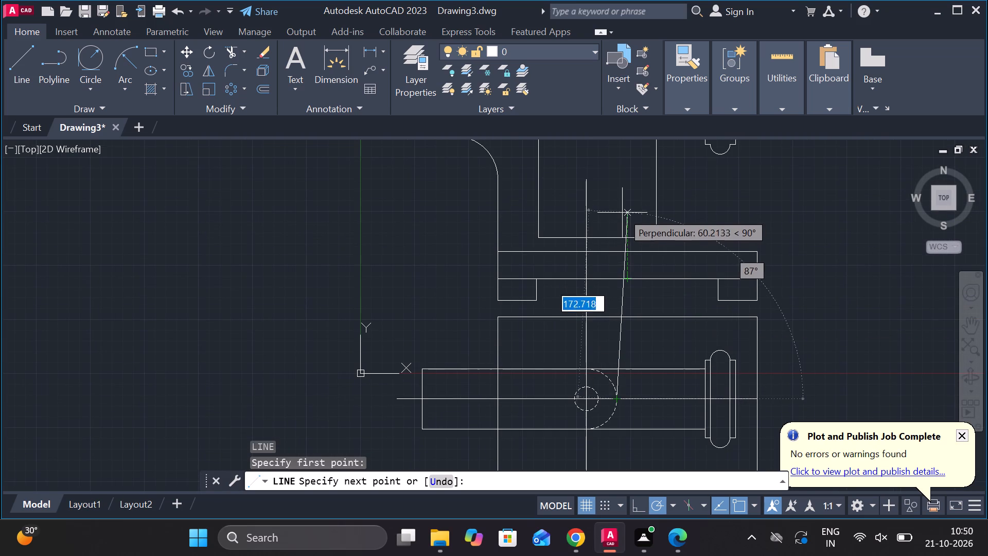
left_click(619, 204)
key("Escape")
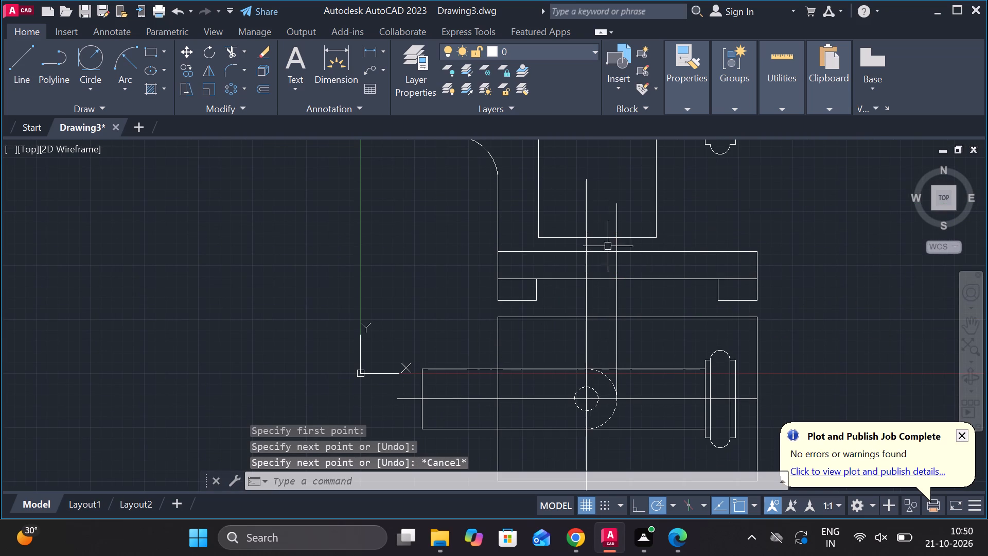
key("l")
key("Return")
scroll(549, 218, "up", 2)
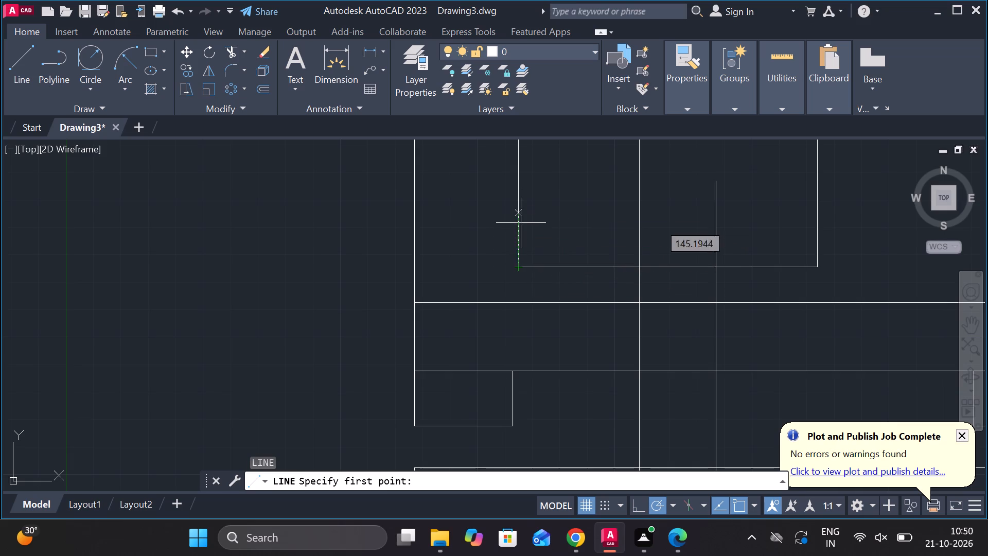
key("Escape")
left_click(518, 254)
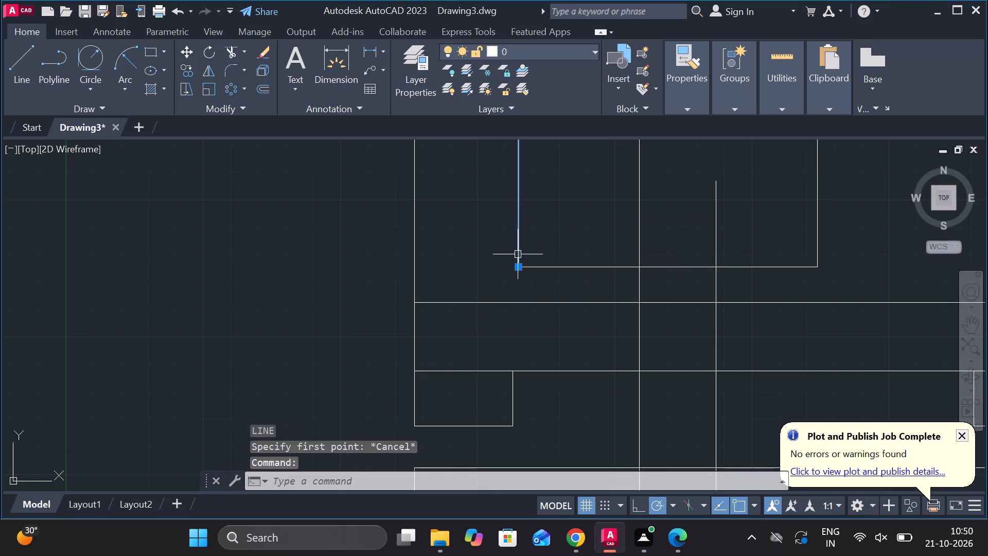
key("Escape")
Draw a line from the upper rectangle's lower-left corner up 4.5 units, then horizontally right past the arc's projection line.
key("l")
key("Return")
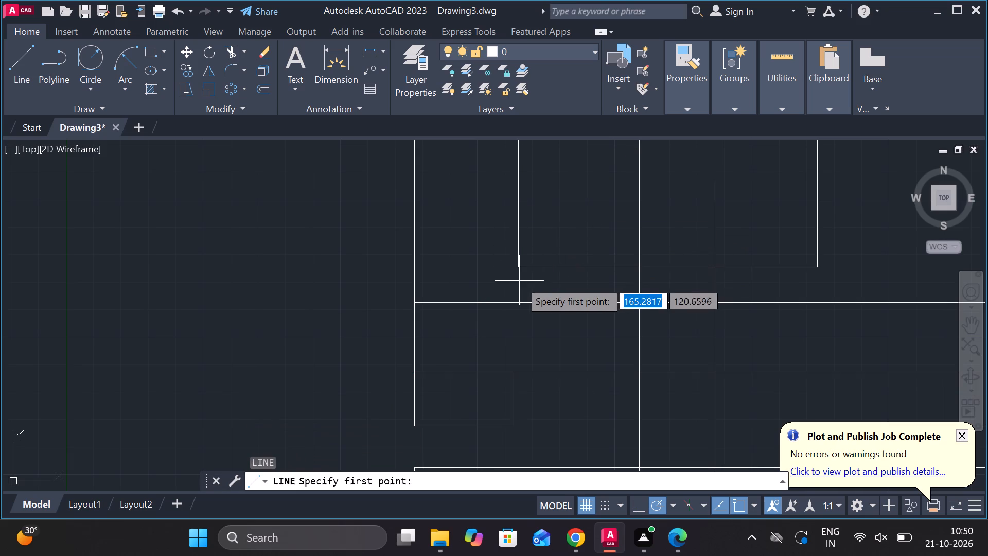
left_click(518, 266)
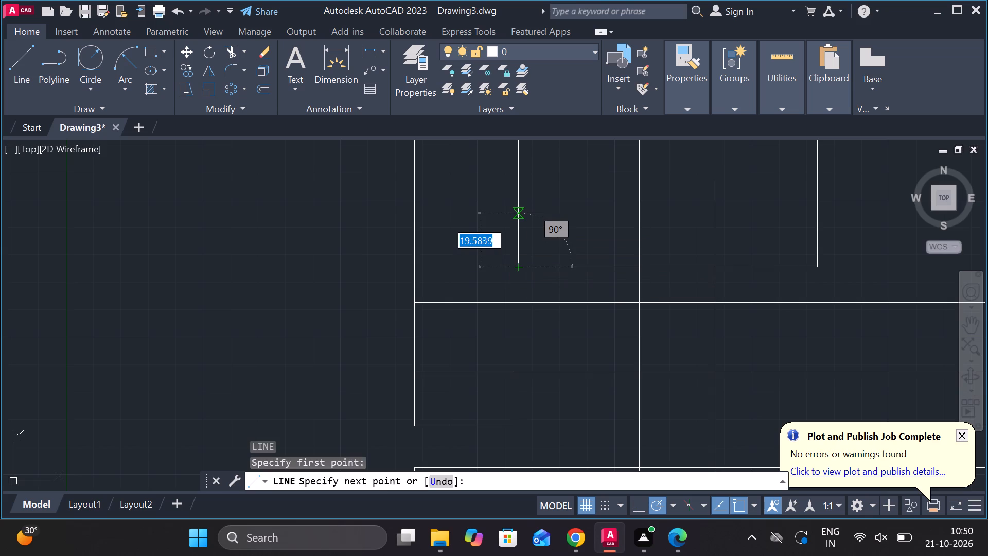
type("4.")
type("5")
key("space")
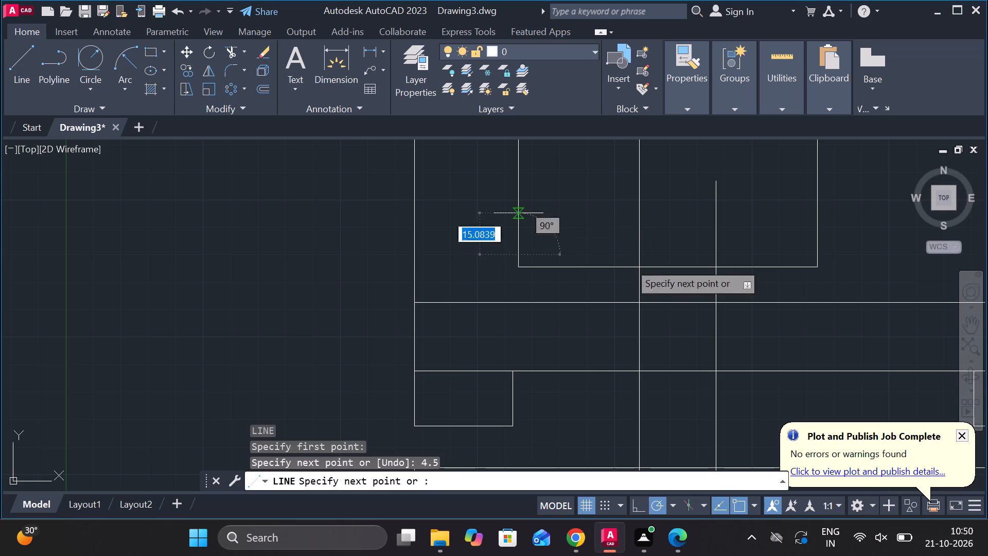
left_click(737, 246)
key("Escape")
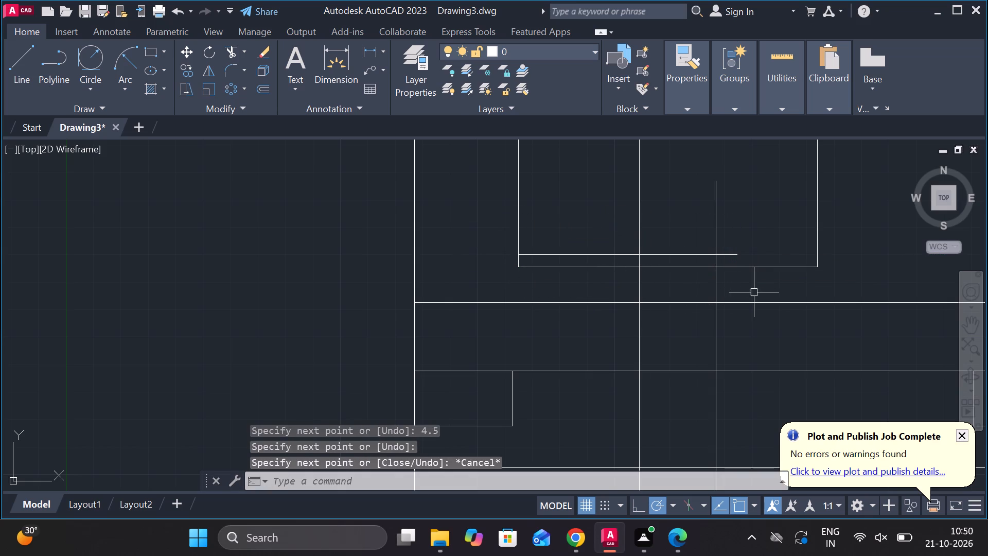
Trim the projection line and 4.5-unit-high horizontal line into a small step along the rectangle's bottom edge.
type("tr")
key("space")
left_click(716, 219)
left_click(727, 251)
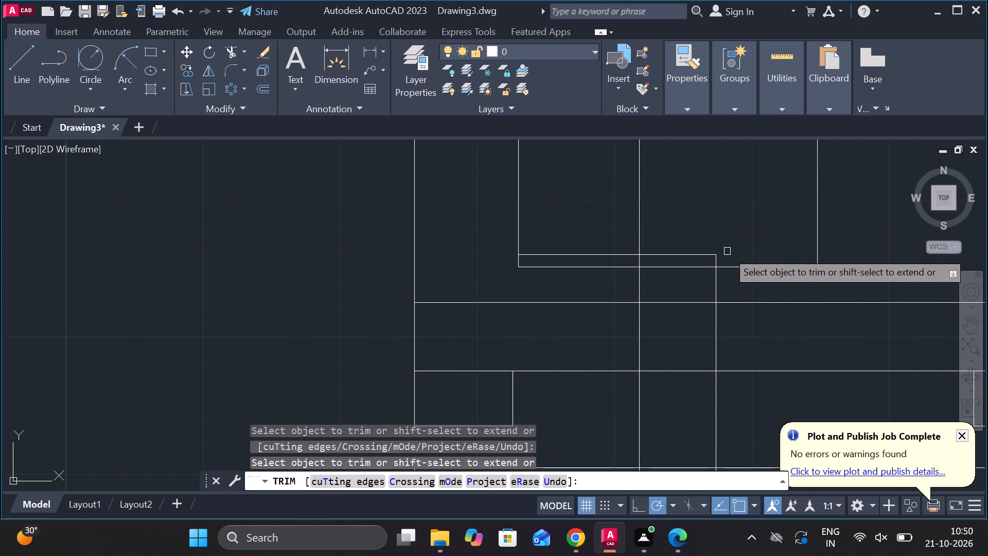
left_click(519, 263)
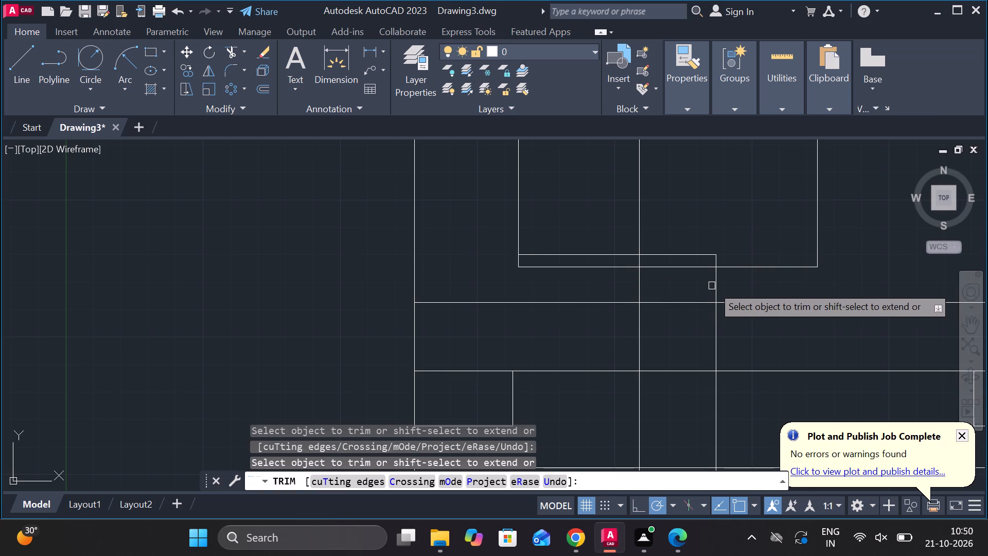
left_click(716, 284)
key("Escape")
Erase the remaining projection line running from the base's top edge down through the base.
left_click(717, 327)
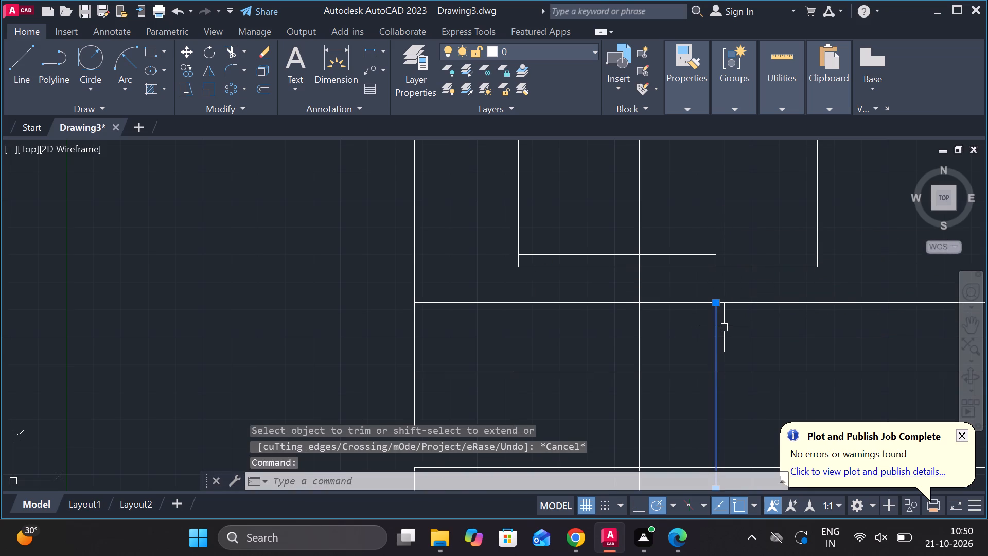
type("e")
key("space")
scroll(724, 327, "down", 2)
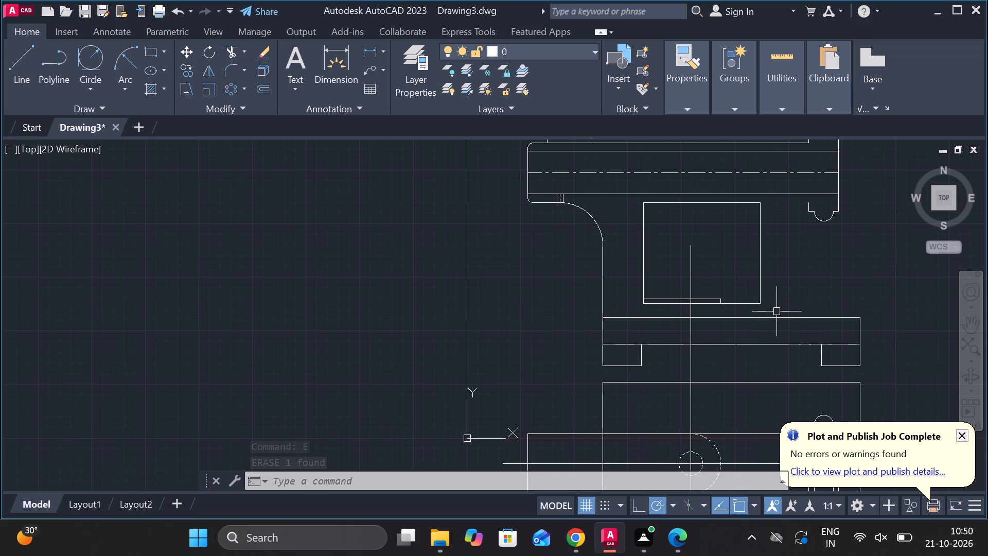
key("Escape")
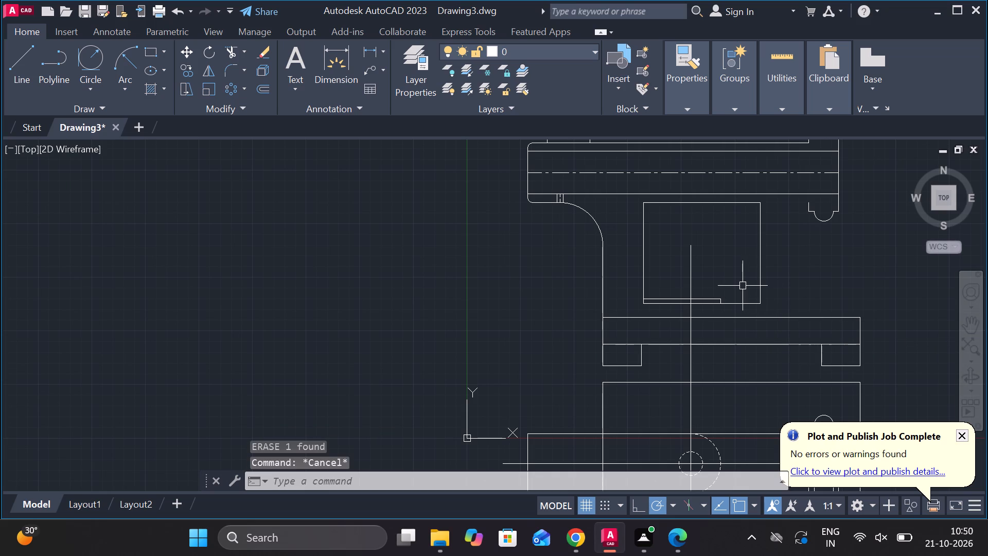
Fillet all four corners of the rectangular opening above the base with a radius of 10.
type("f r")
key("space")
type("10")
key("Return")
left_click(672, 201)
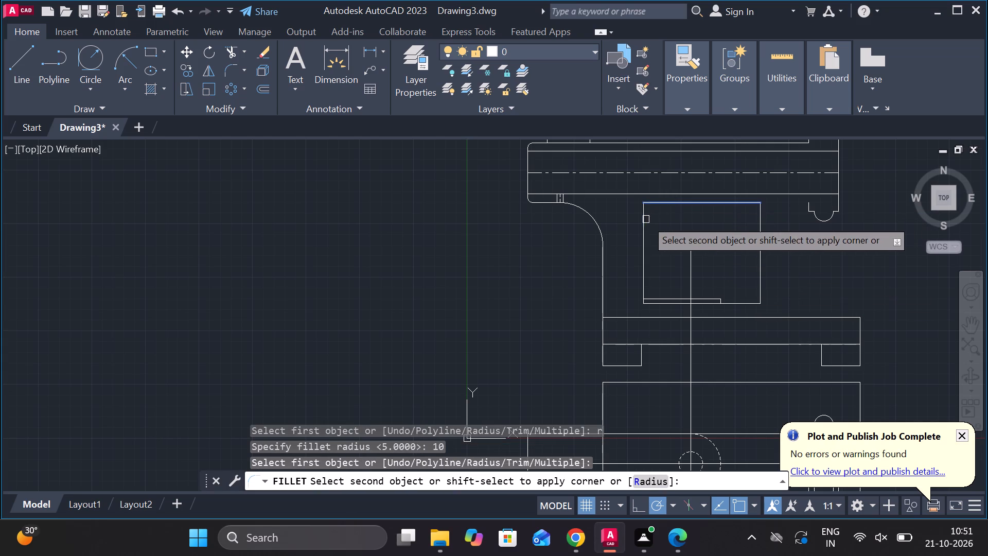
left_click(645, 219)
key("space")
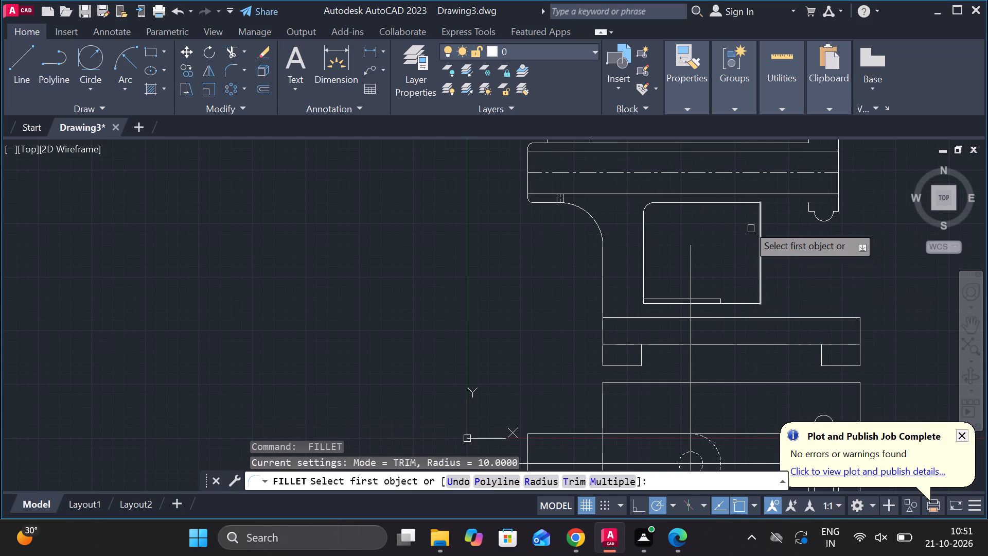
left_click(745, 202)
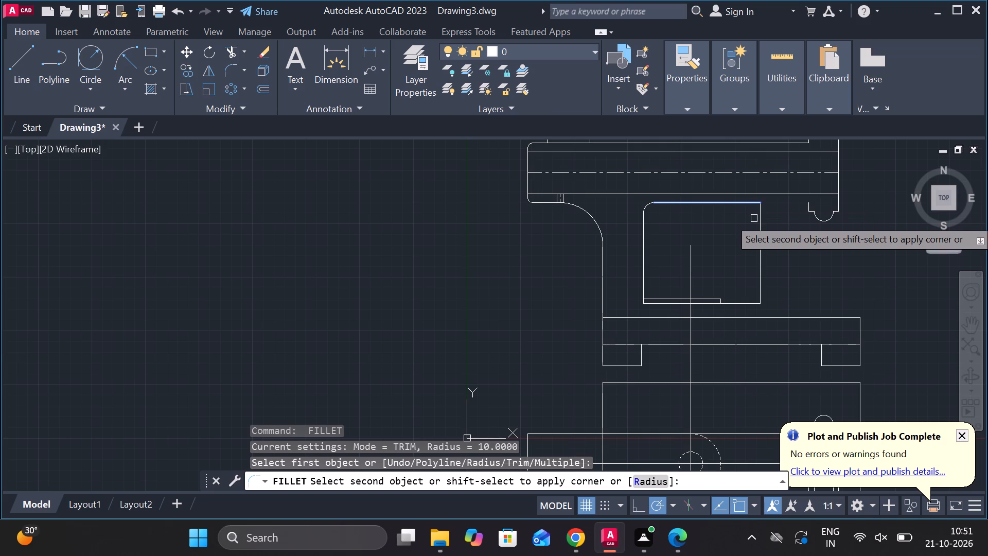
left_click(757, 222)
scroll(771, 300, "up", 1)
key("space")
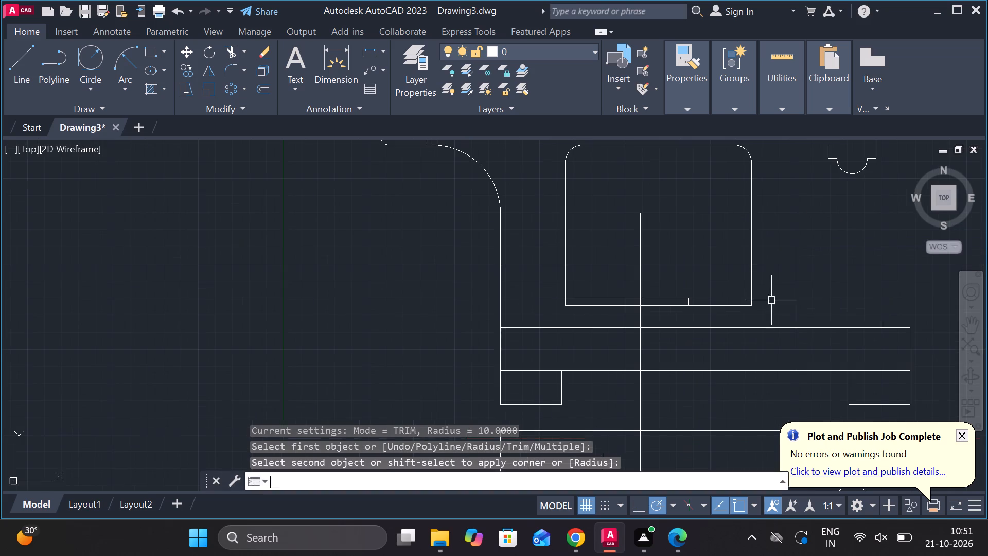
left_click(750, 279)
left_click(736, 306)
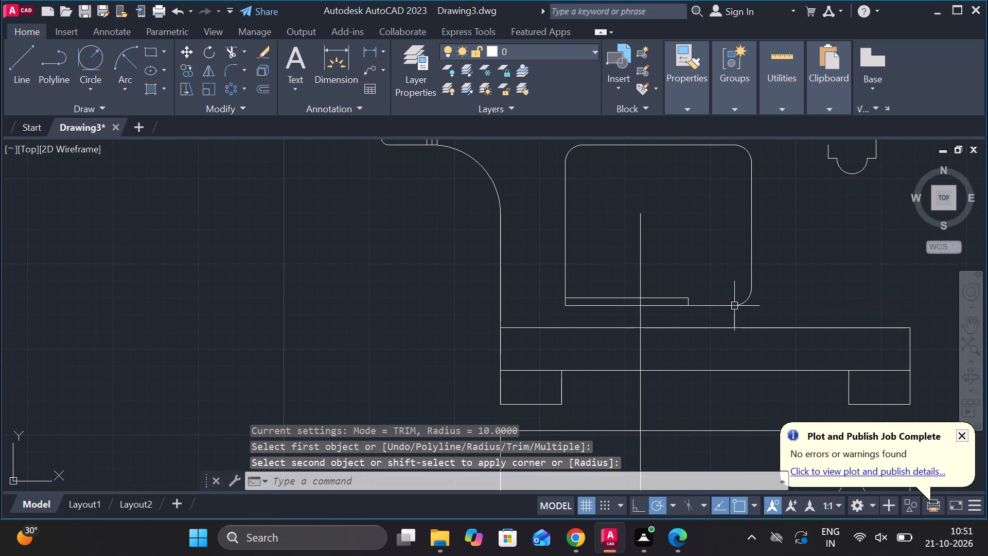
key("space")
left_click(567, 281)
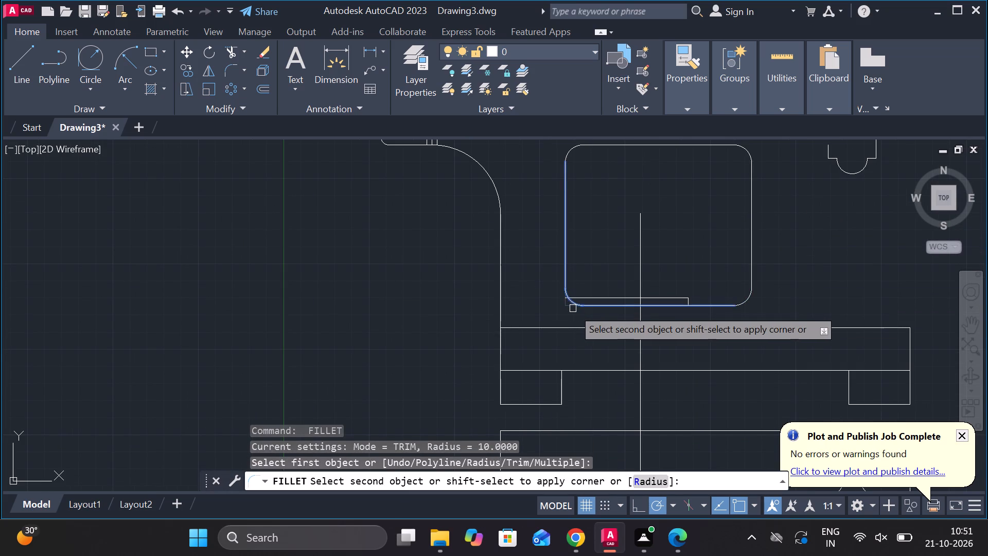
left_click(573, 308)
scroll(574, 296, "up", 2)
key("Escape")
Trim the end of the step's horizontal line that extends outside the opening's lower-left rounded corner.
type("tr")
key("space")
left_click(545, 304)
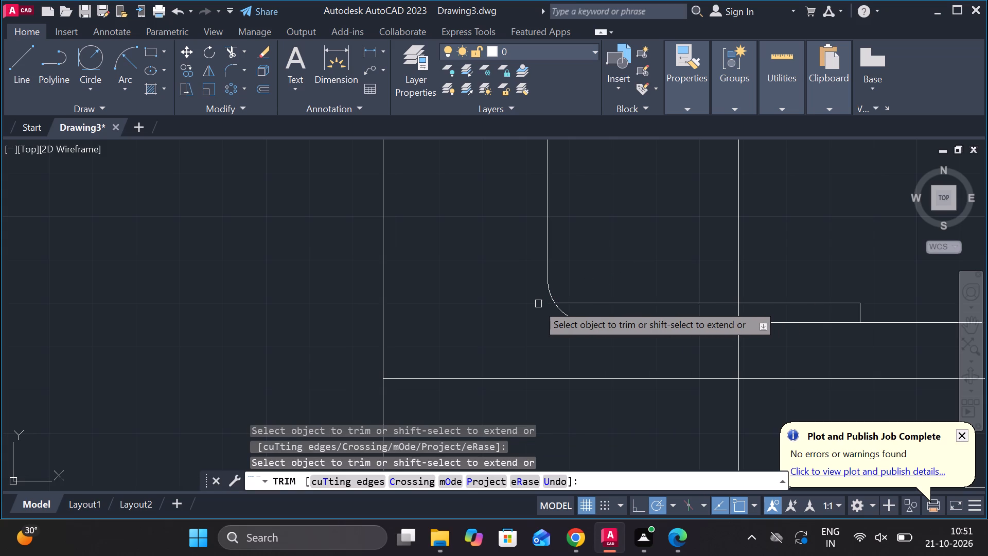
scroll(537, 304, "down", 3)
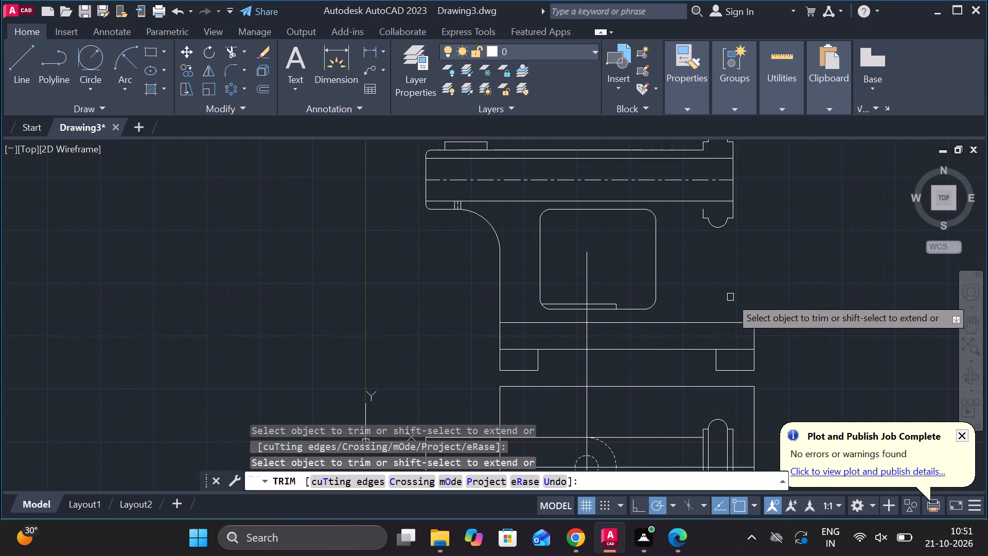
key("Escape")
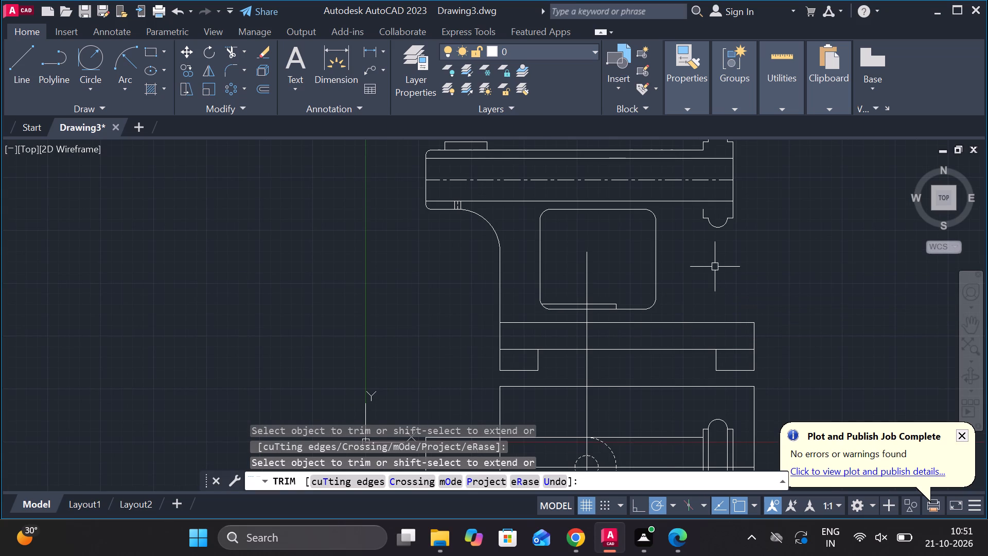
Offset the opening's right side 32 units to the right.
left_click(655, 254)
key("o")
key("Return")
key("Return")
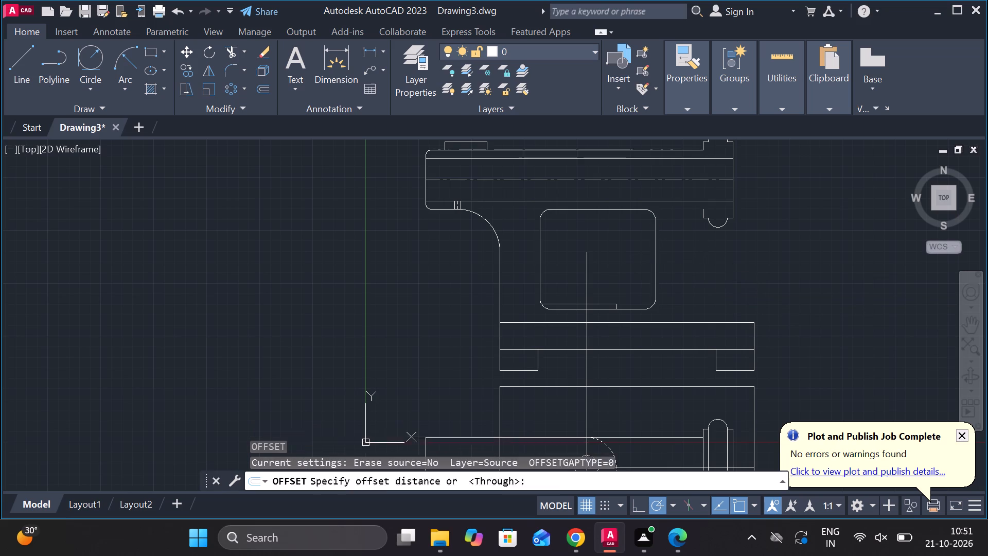
type("32")
key("space")
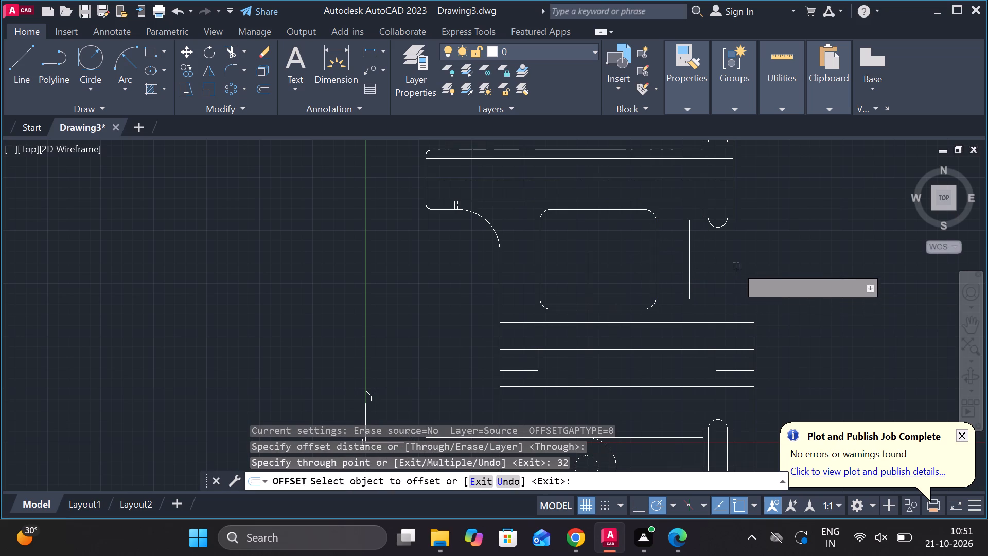
middle_click_drag(721, 259, 725, 327)
scroll(707, 309, "up", 2)
key("Escape")
Stretch the offset line's upper end up to the level of the opening's top edge.
left_click(666, 280)
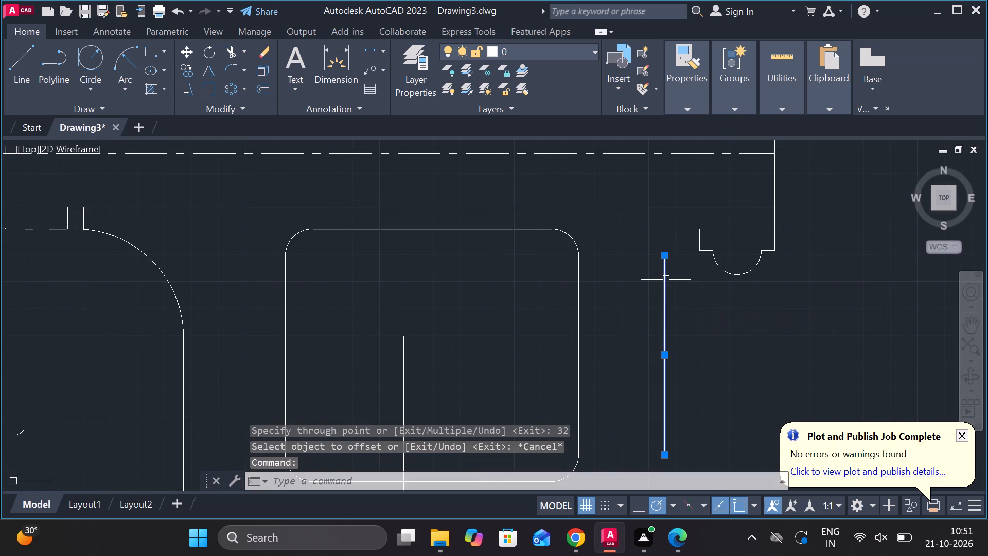
left_click(662, 257)
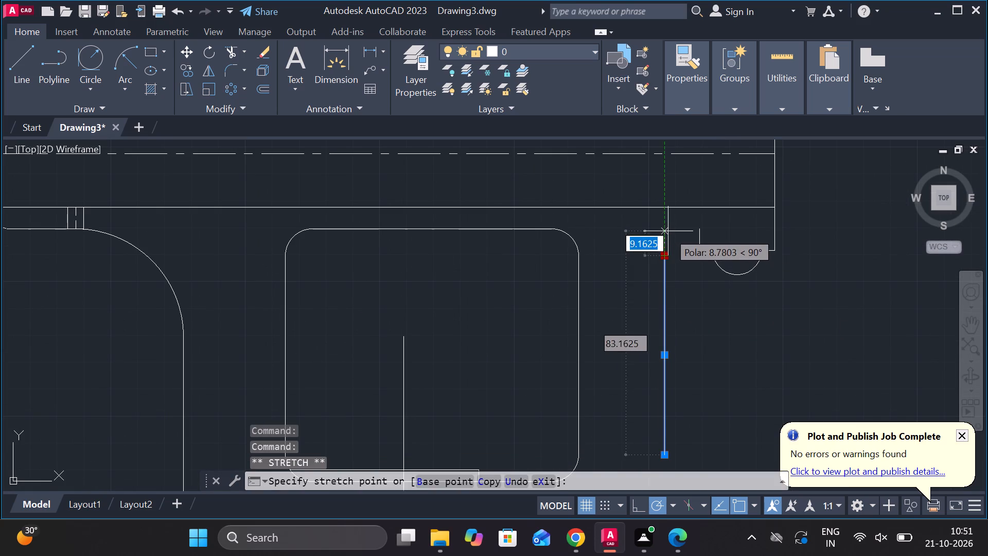
left_click(662, 234)
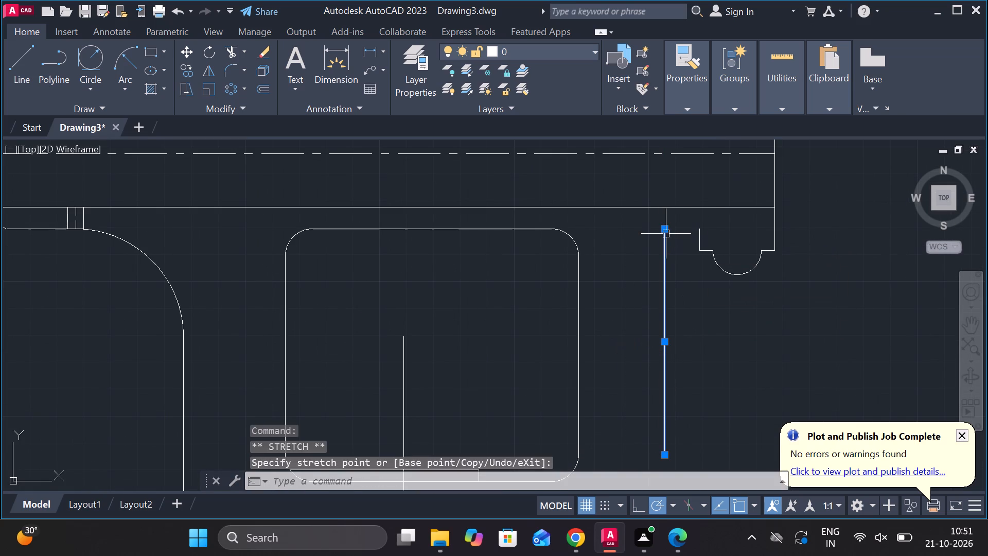
key("Escape")
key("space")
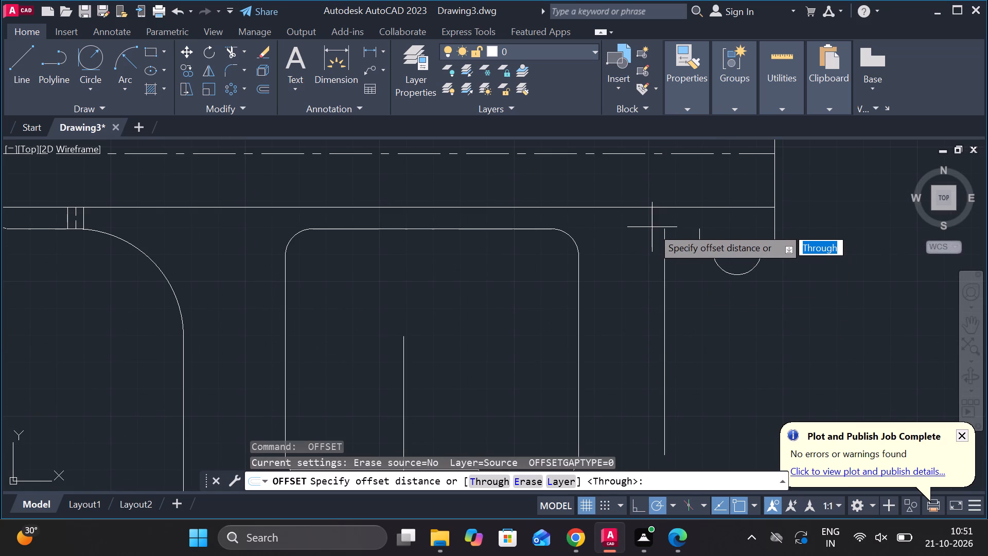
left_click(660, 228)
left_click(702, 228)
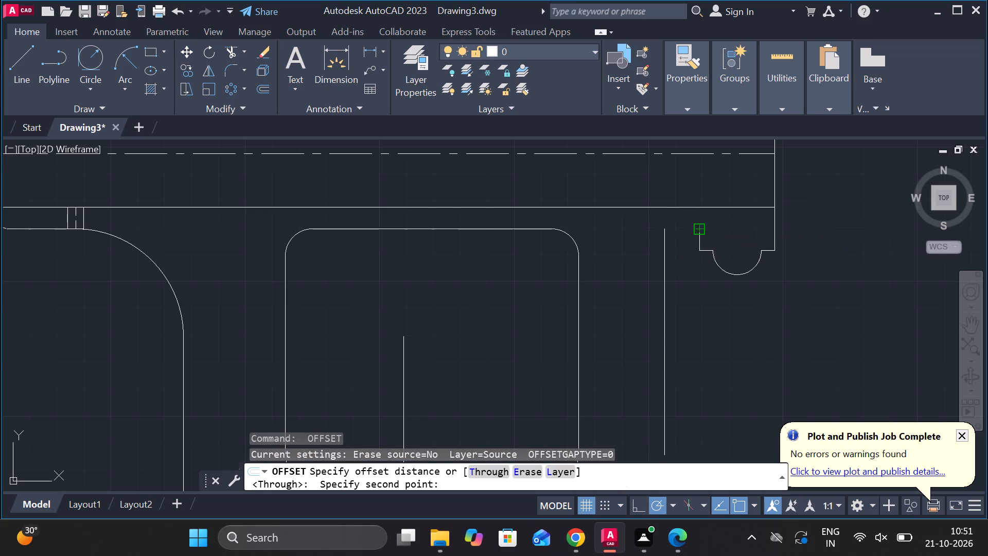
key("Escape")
Draw a horizontal line about 13 units long from the offset line's upper end to the lower flange's stepped profile.
key("l")
key("Return")
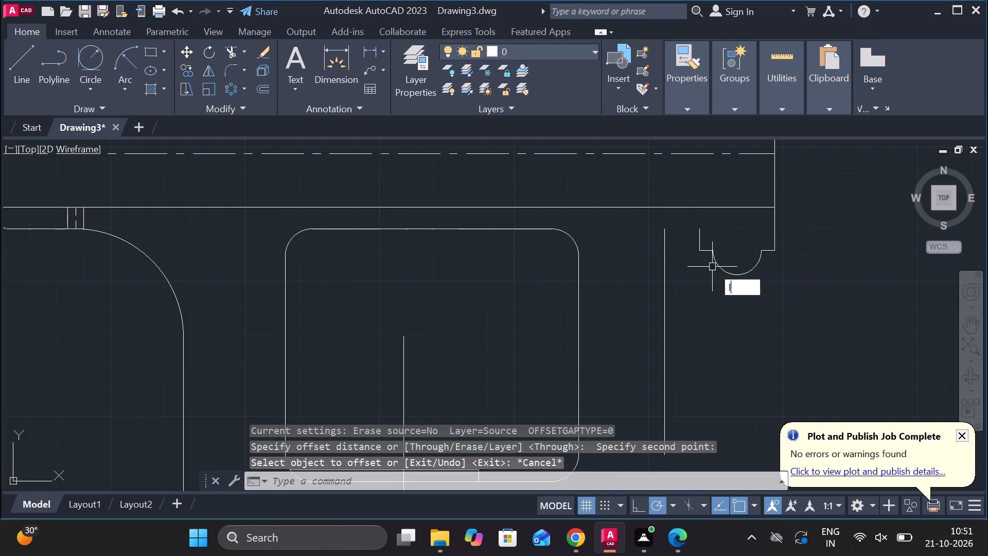
left_click(661, 232)
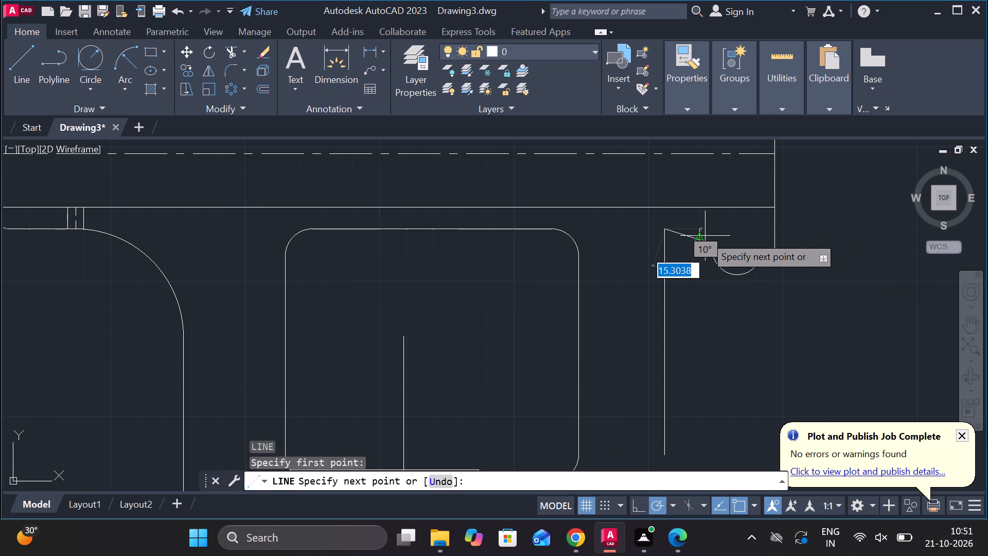
left_click(702, 234)
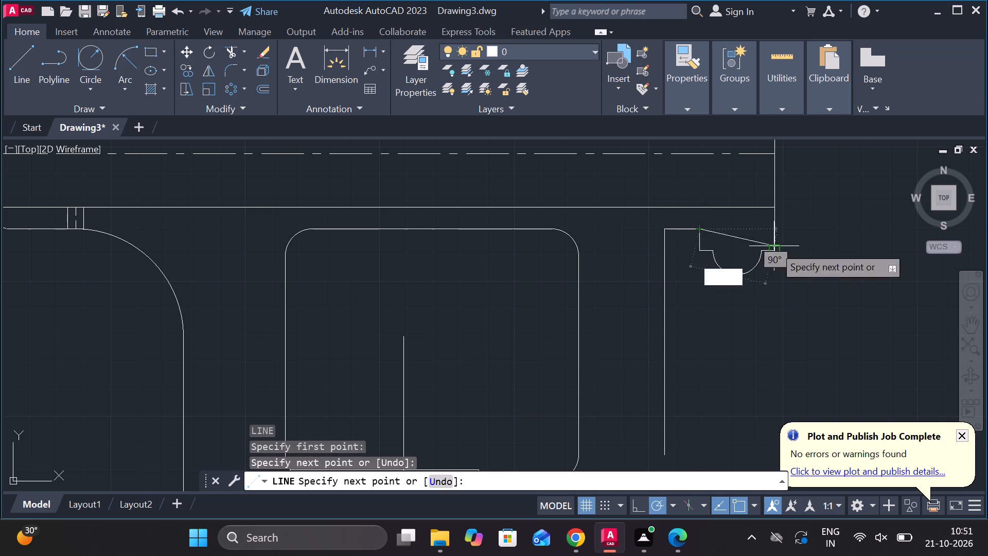
key("Escape")
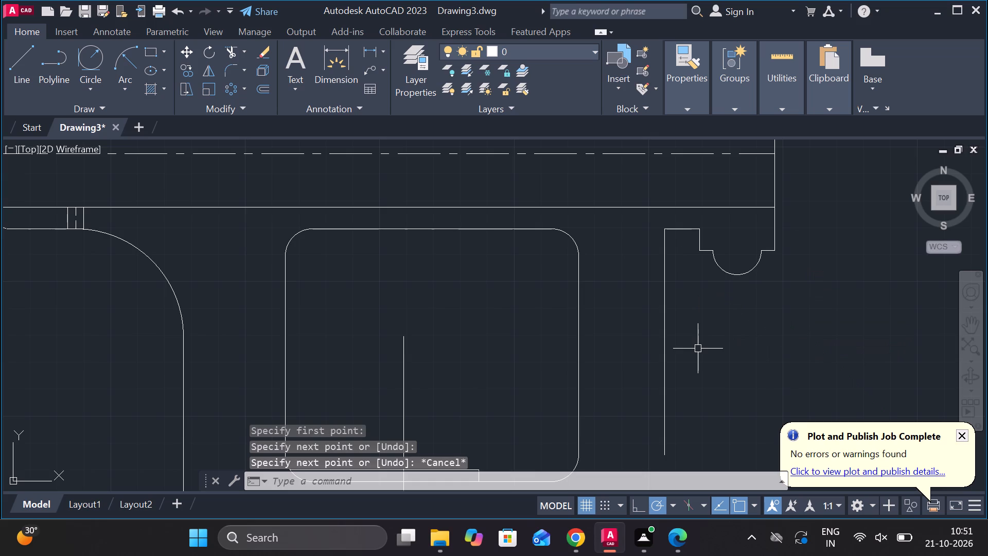
Erase the vertical offset line between the opening and the flange, keeping the short horizontal line.
scroll(697, 349, "down", 2)
scroll(696, 358, "up", 1)
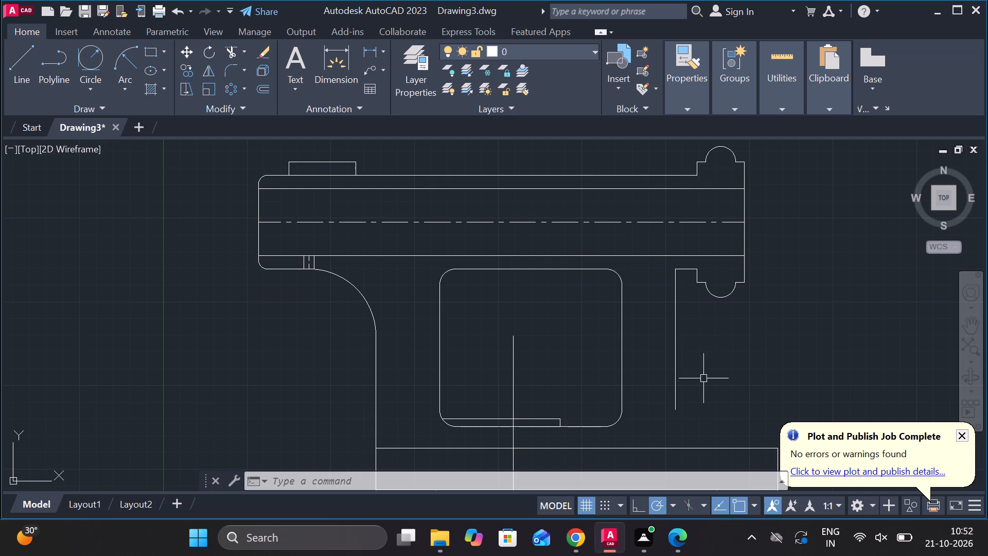
left_click(675, 342)
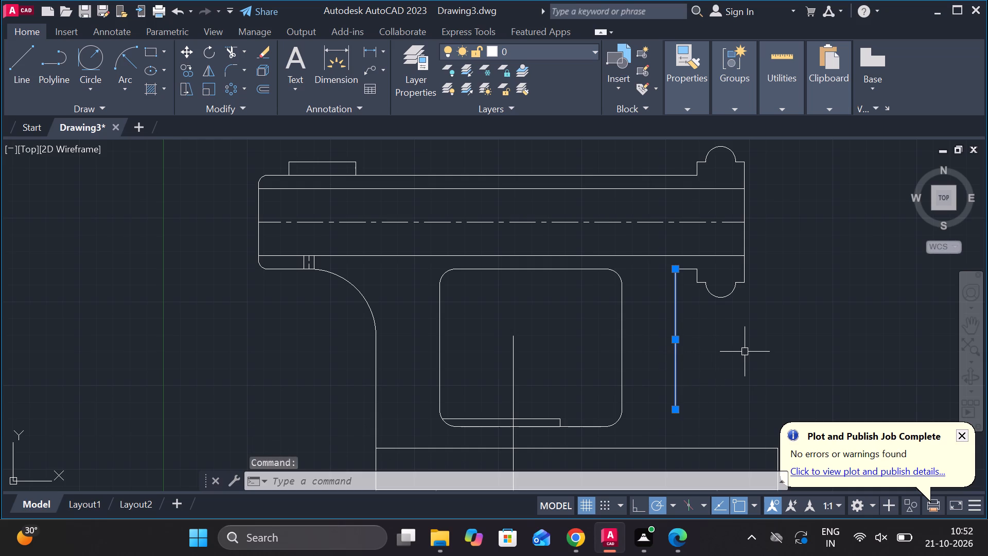
key("e")
key("space")
Offset the opening's right side 44 units to the right.
left_click(625, 355)
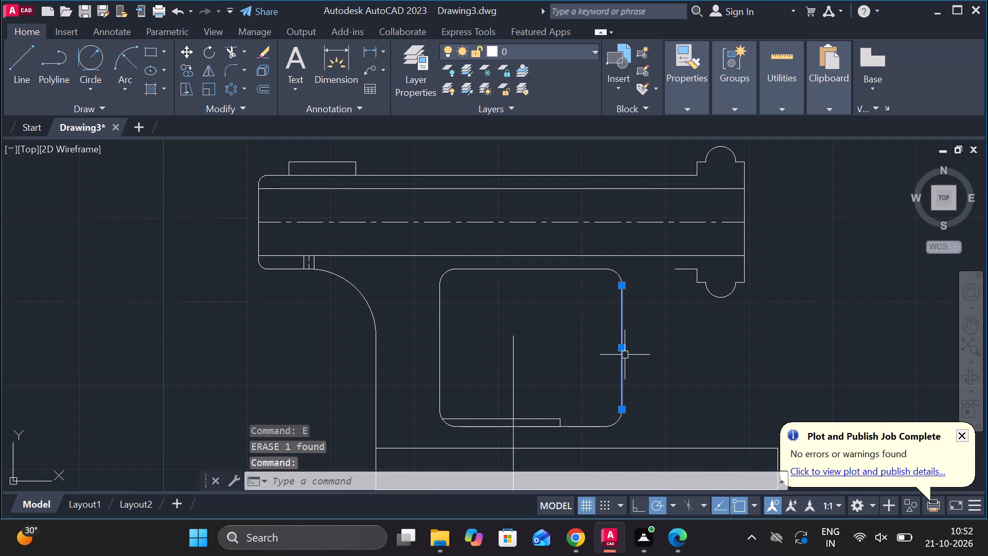
key("o")
key("Return")
key("Return")
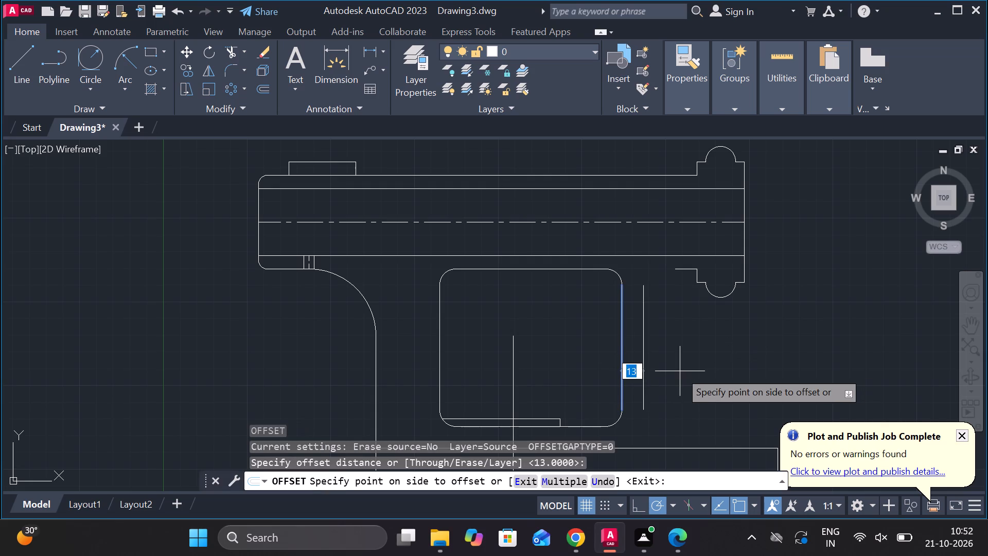
type("44")
key("Return")
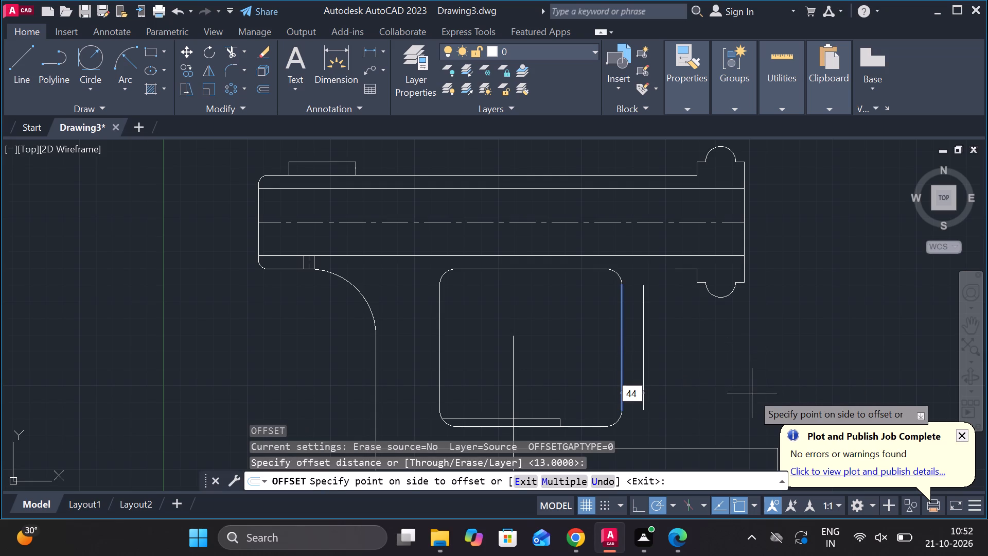
key("Escape")
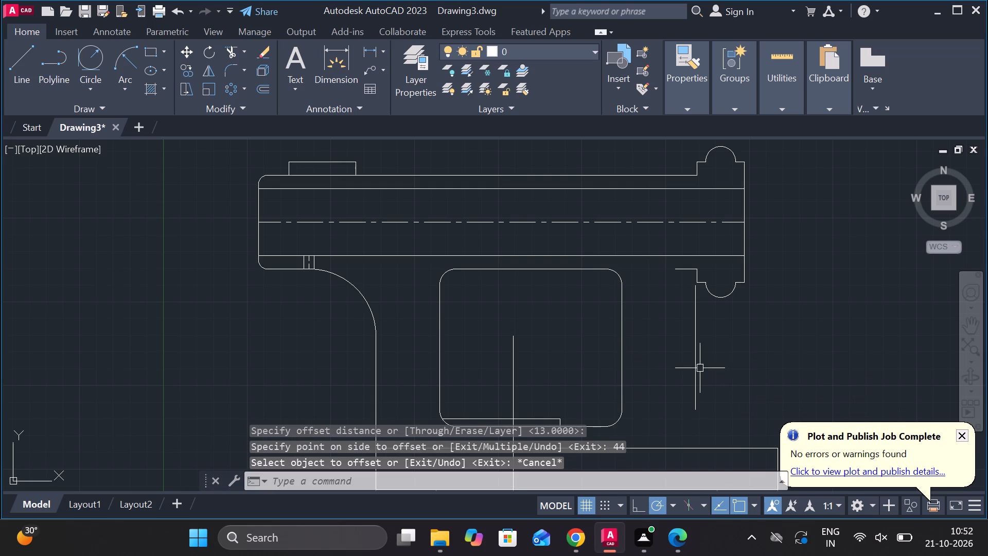
Stretch the new offset line's lower end down past the base's top edge.
left_click(698, 366)
middle_click_drag(765, 376, 754, 275)
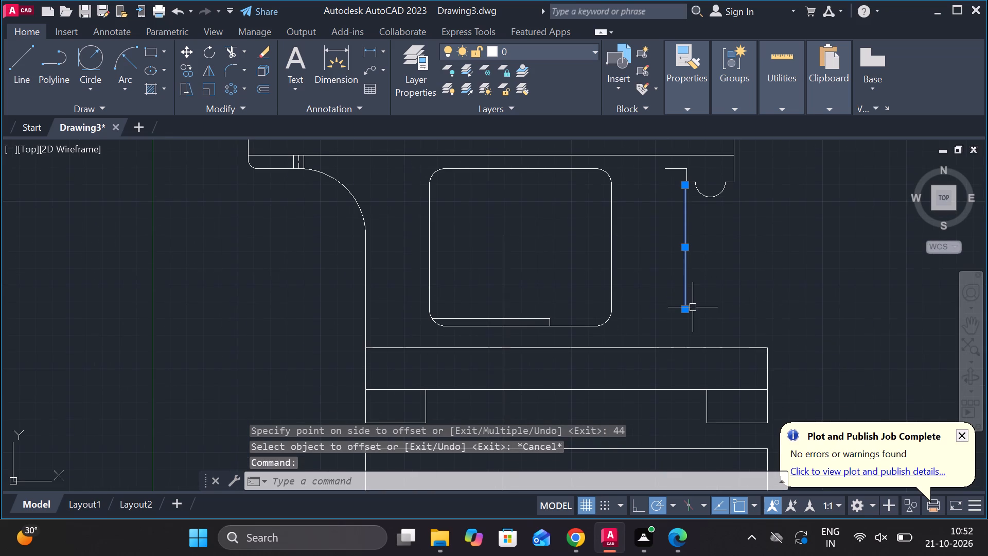
left_click(685, 309)
left_click(680, 371)
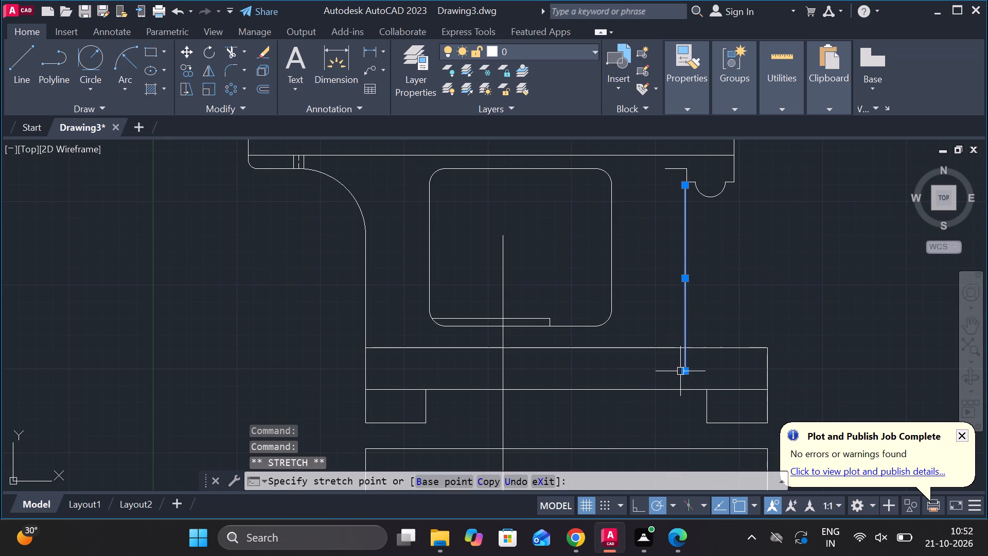
key("Escape")
Draw a slanted line from the vertical offset line's intersection with the base's top edge up to the short horizontal line's left end.
key("l")
key("Return")
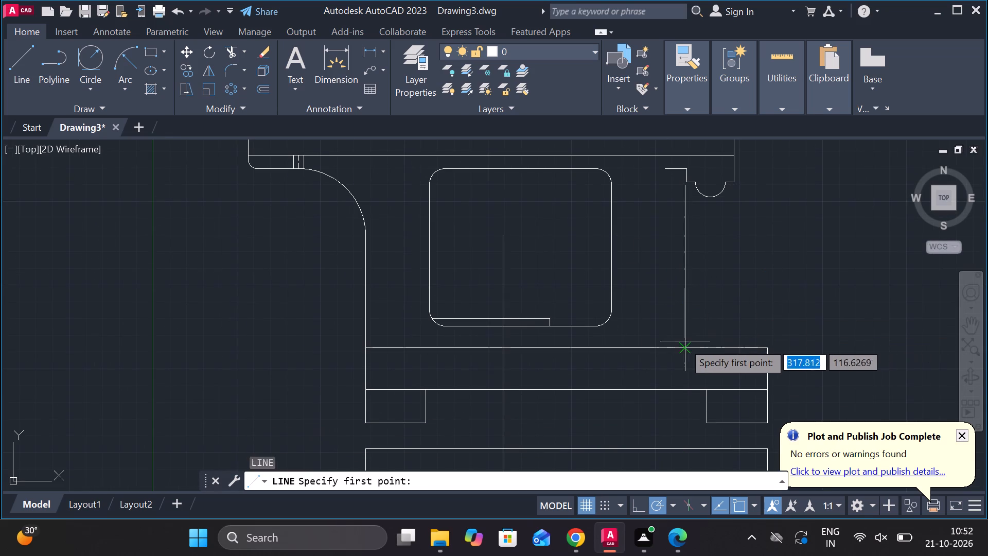
left_click(683, 342)
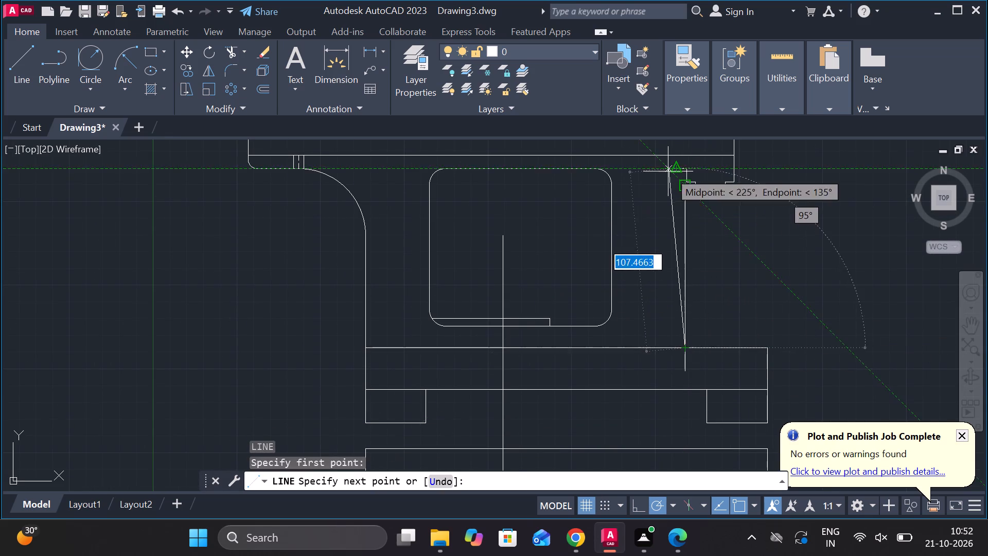
scroll(668, 171, "up", 2)
left_click(650, 162)
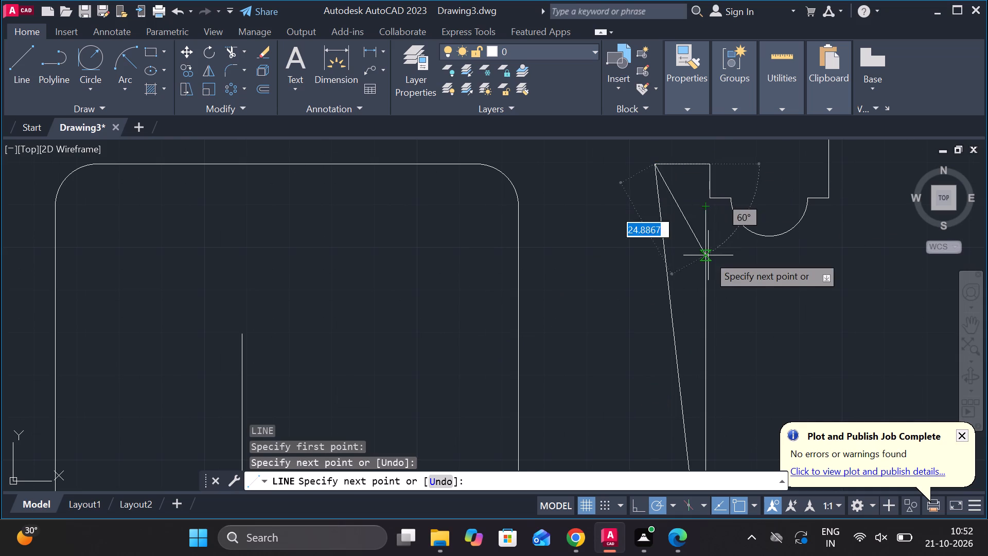
scroll(708, 255, "down", 2)
key("Escape")
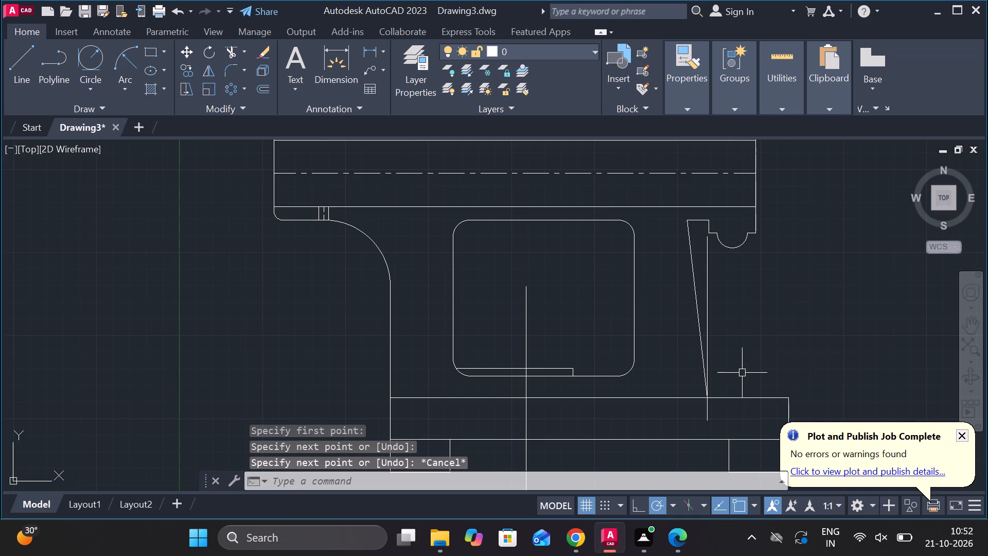
Erase the vertical offset line beside the slanted web edge.
left_click(710, 304)
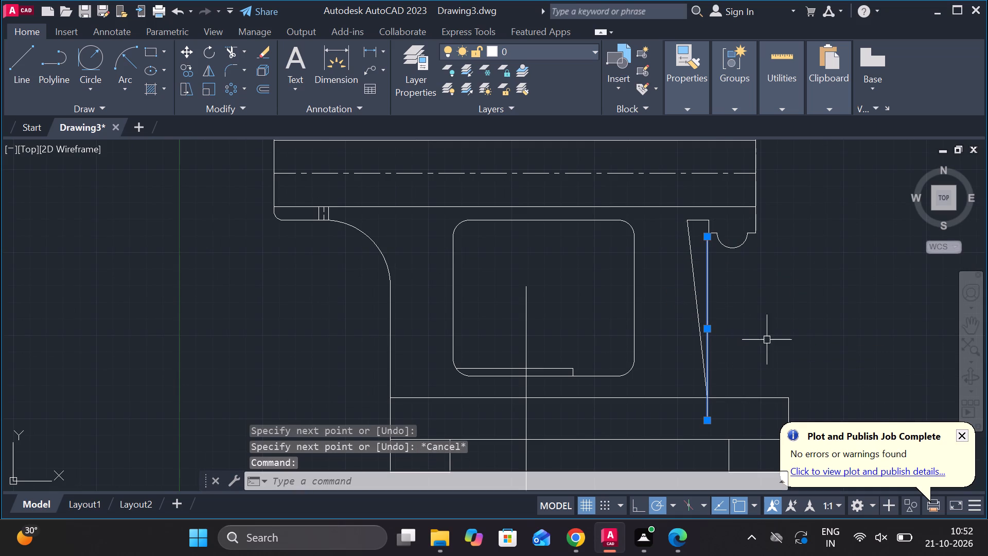
type("e")
key("space")
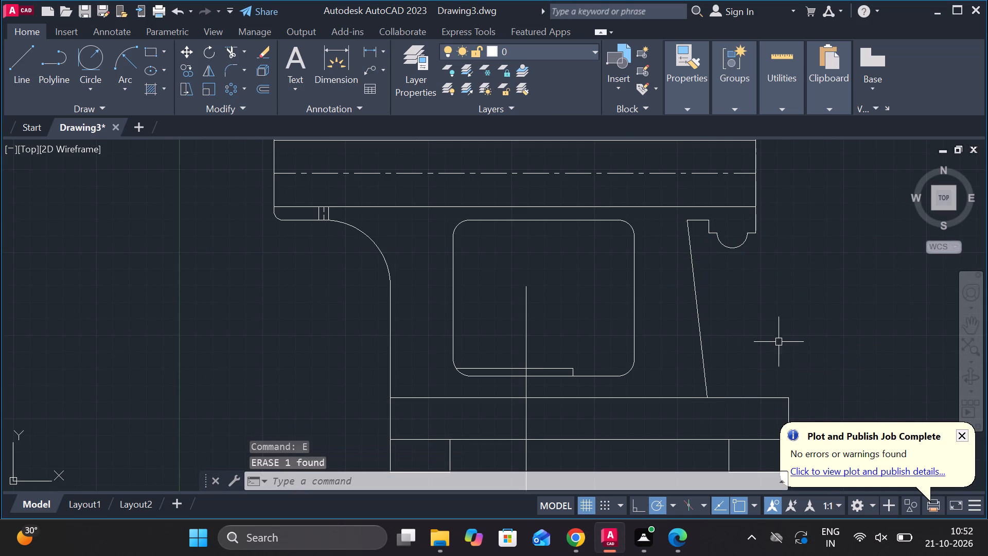
Draw a circle of radius 30 tangent to the slanted web edge and the base's top edge.
left_click(97, 66)
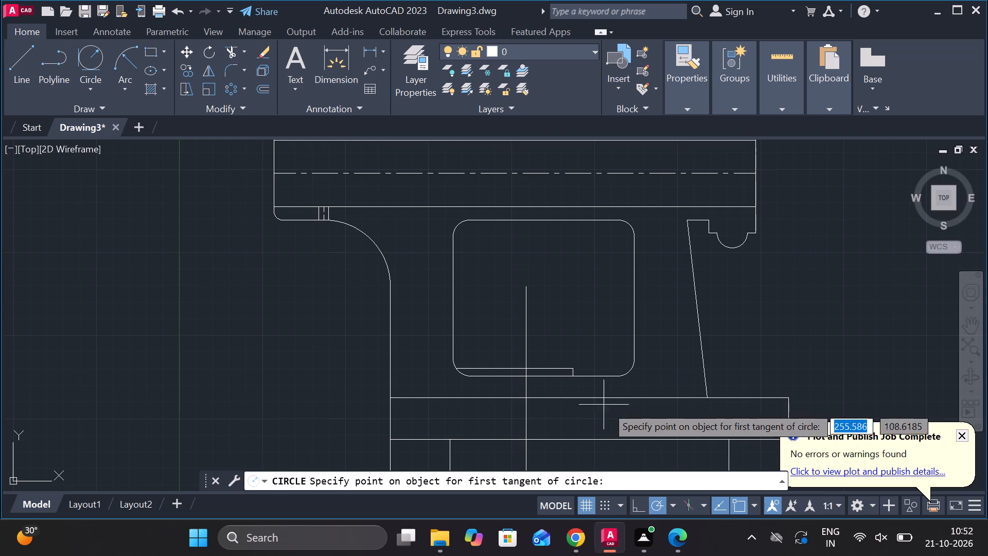
left_click(709, 342)
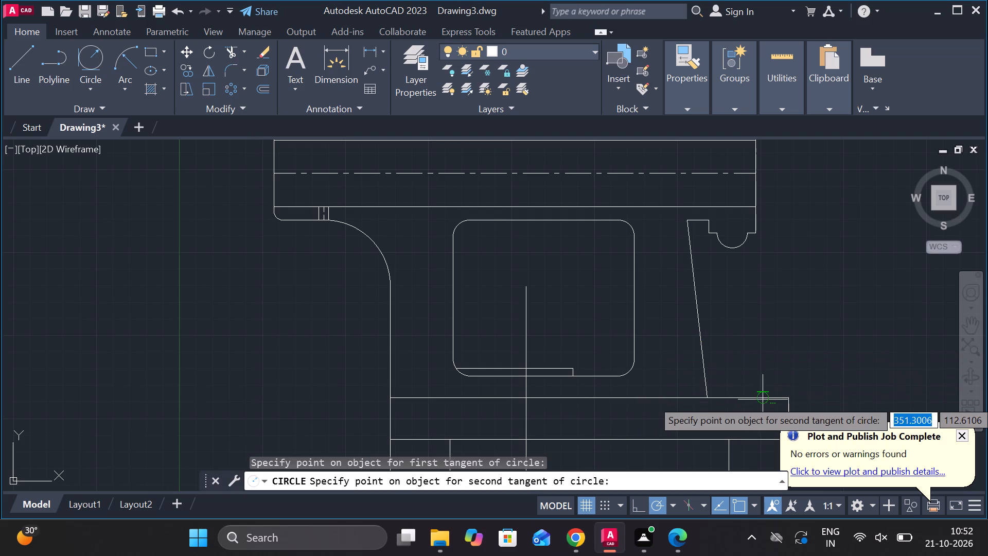
left_click(763, 399)
type("30")
key("Return")
Trim the tangent circle, leaving only the arc between the slanted web edge and the base's top edge.
type("tr")
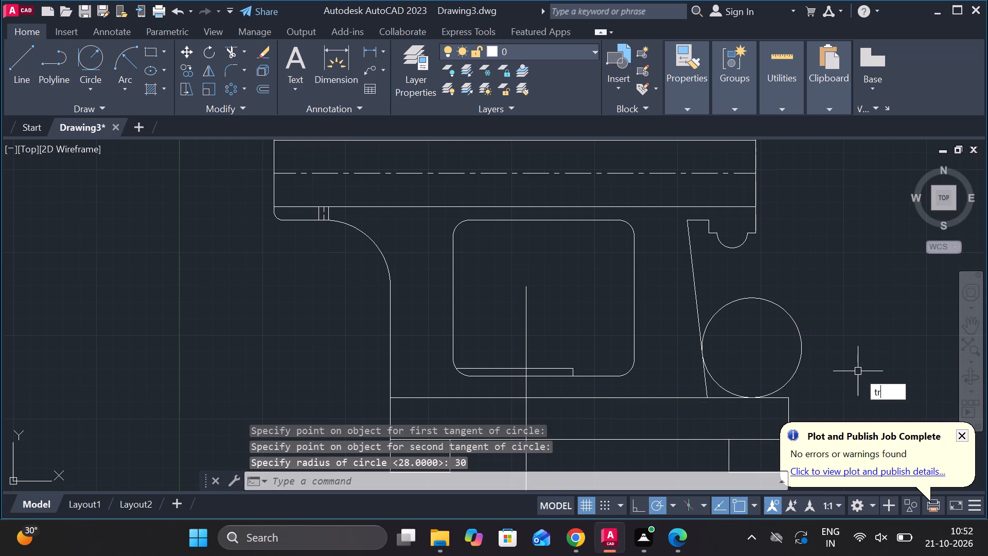
key("space")
left_click(773, 300)
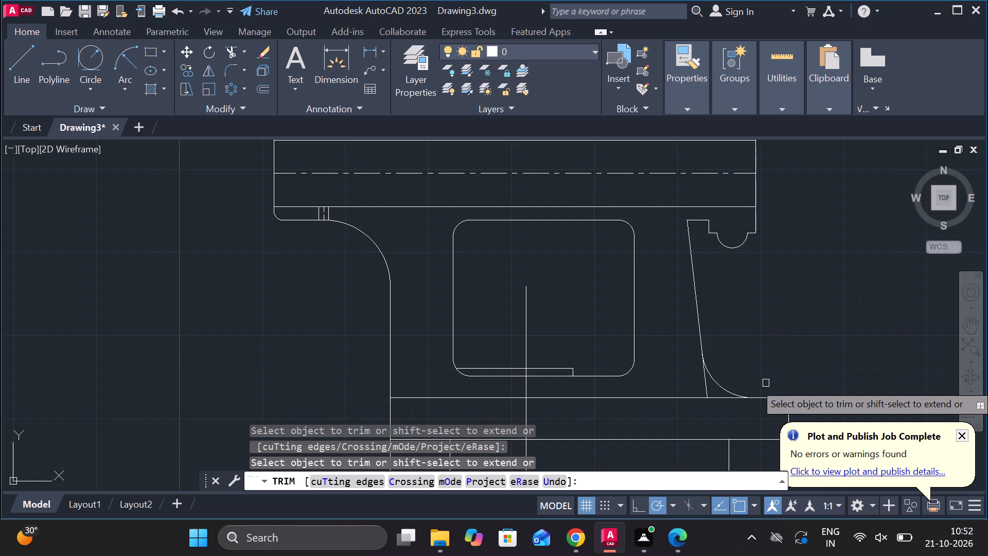
Examine the slanted web edge and its tangent arc at the base, and how they sit within both views.
middle_click_drag(766, 383, 715, 321)
scroll(717, 330, "up", 1)
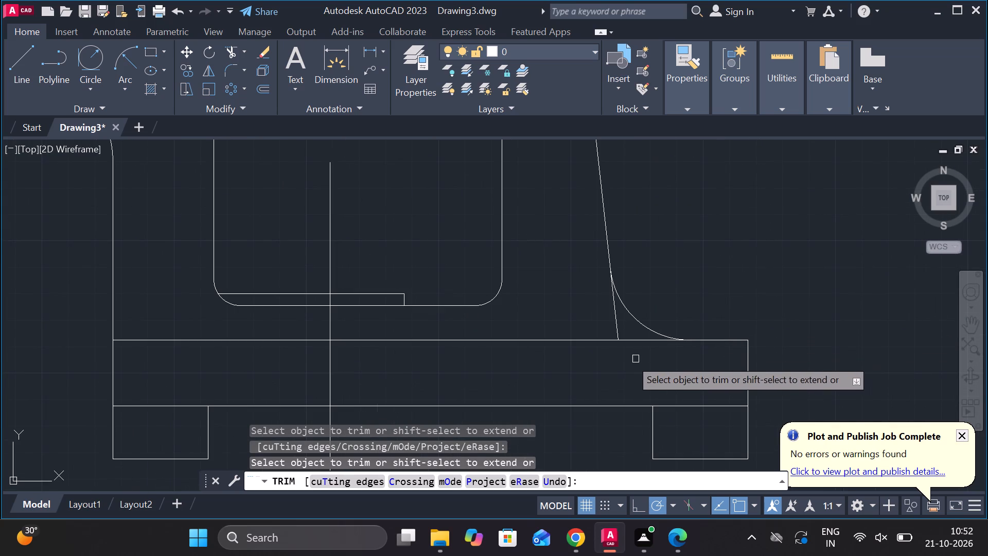
scroll(743, 344, "down", 2)
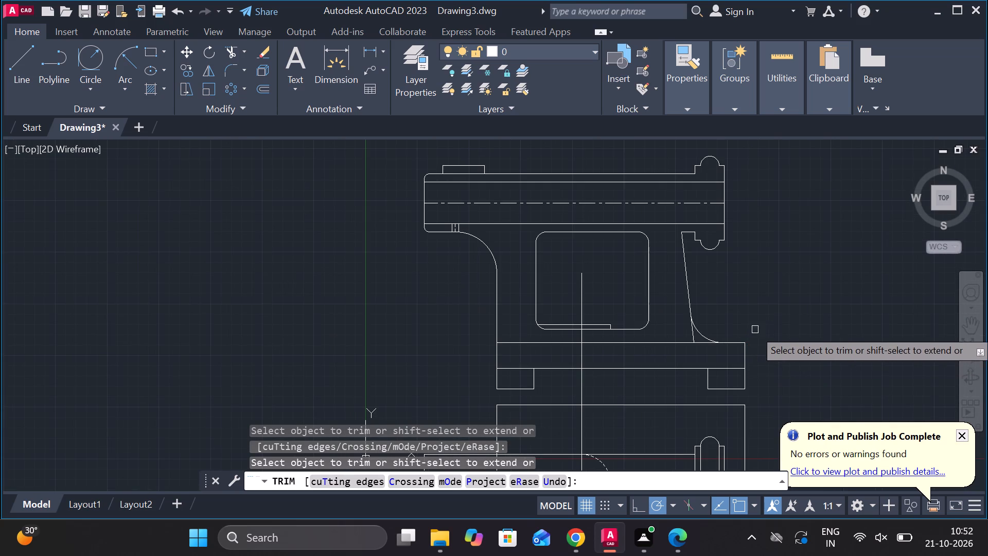
scroll(735, 334, "up", 1)
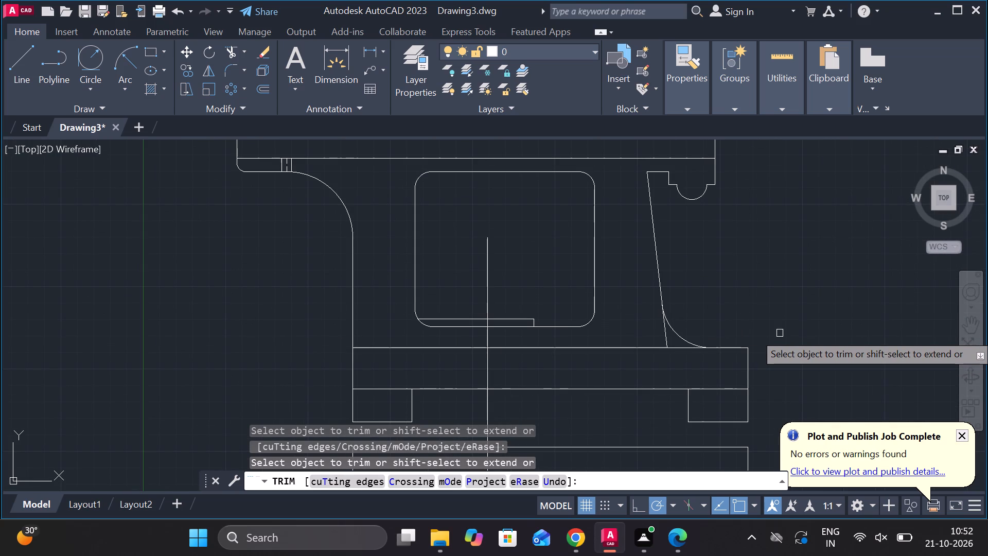
scroll(768, 288, "down", 1)
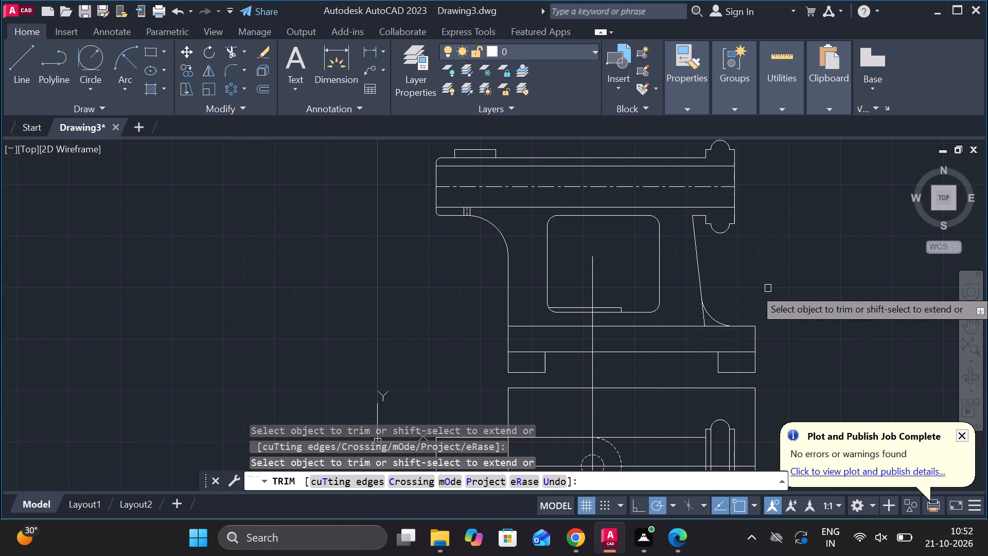
scroll(768, 288, "down", 1)
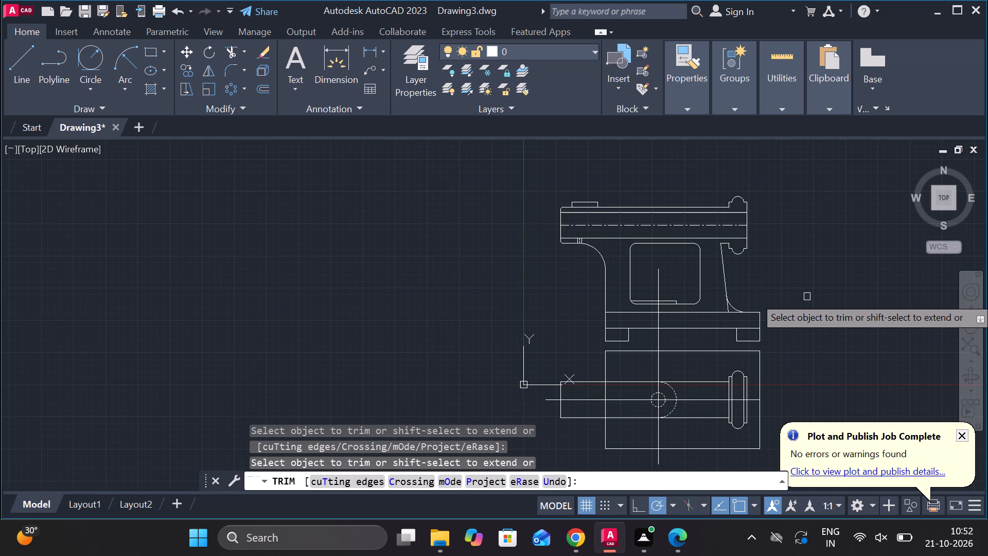
middle_click_drag(807, 297, 711, 234)
scroll(712, 233, "up", 1)
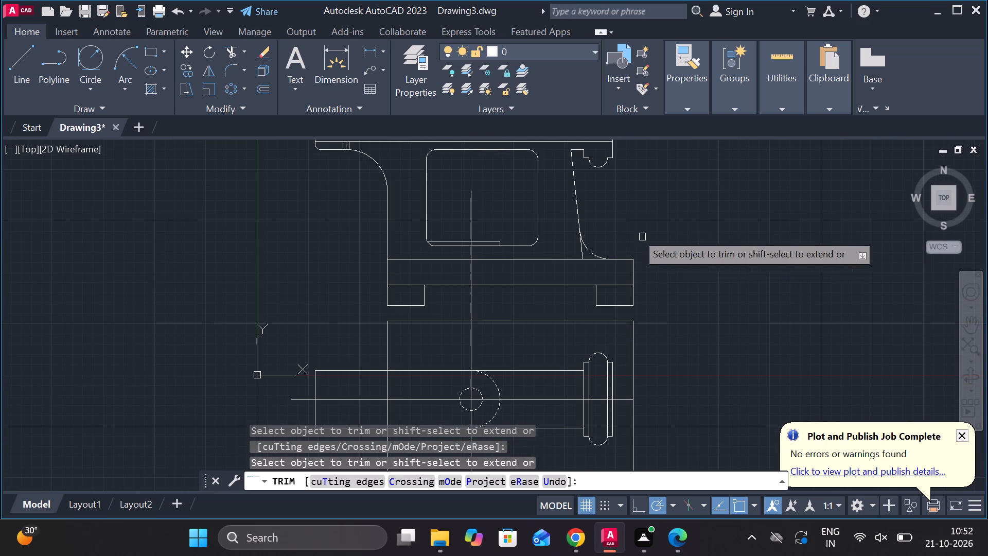
scroll(557, 196, "up", 3)
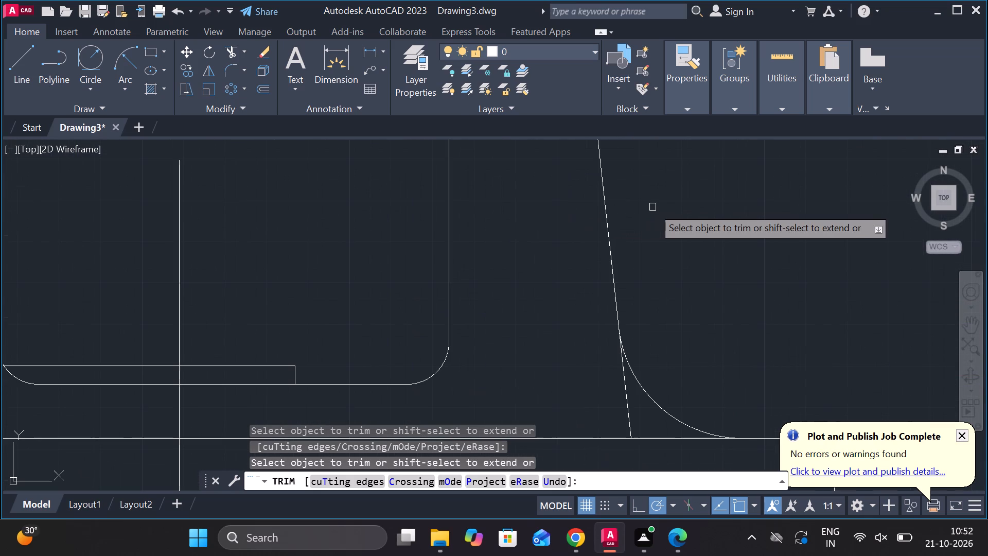
scroll(652, 207, "down", 1)
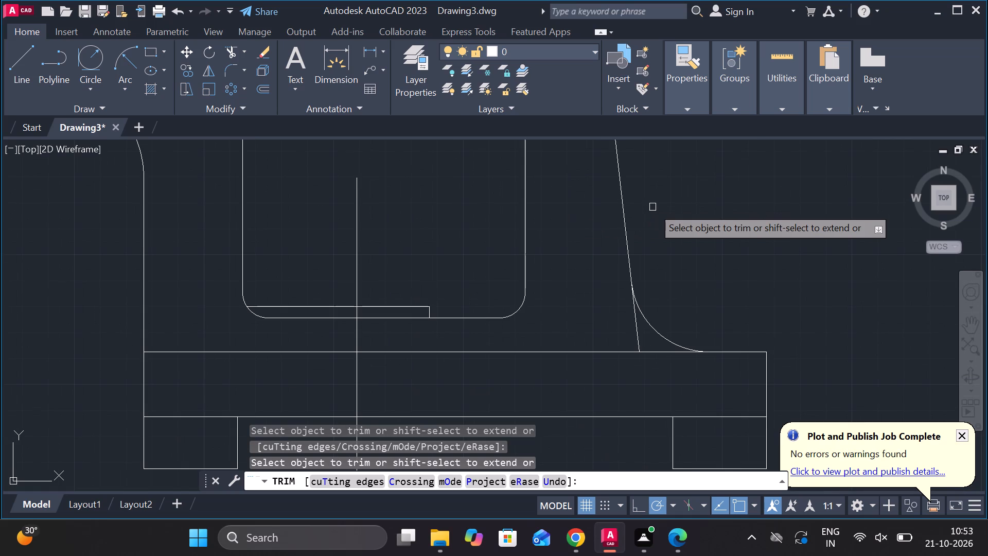
scroll(652, 207, "down", 1)
key("Escape")
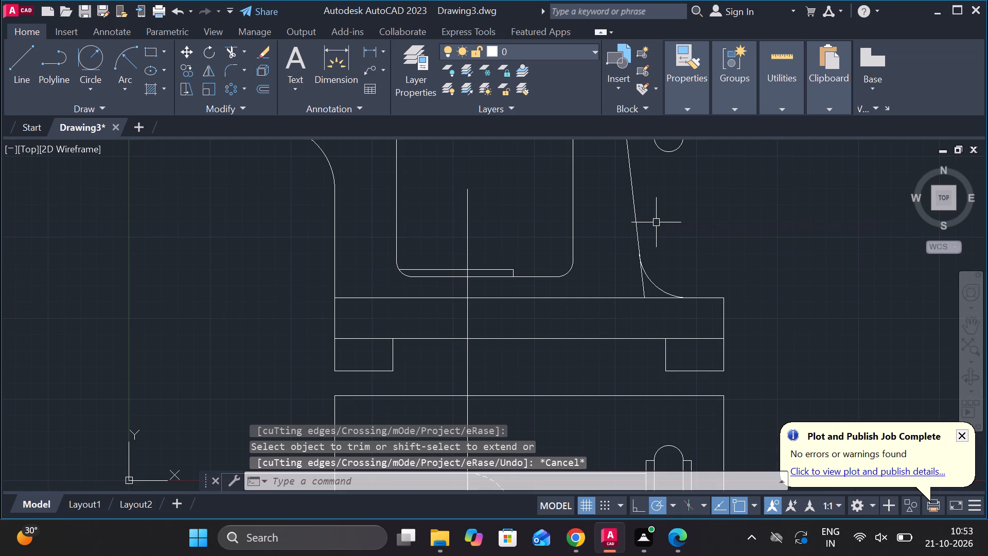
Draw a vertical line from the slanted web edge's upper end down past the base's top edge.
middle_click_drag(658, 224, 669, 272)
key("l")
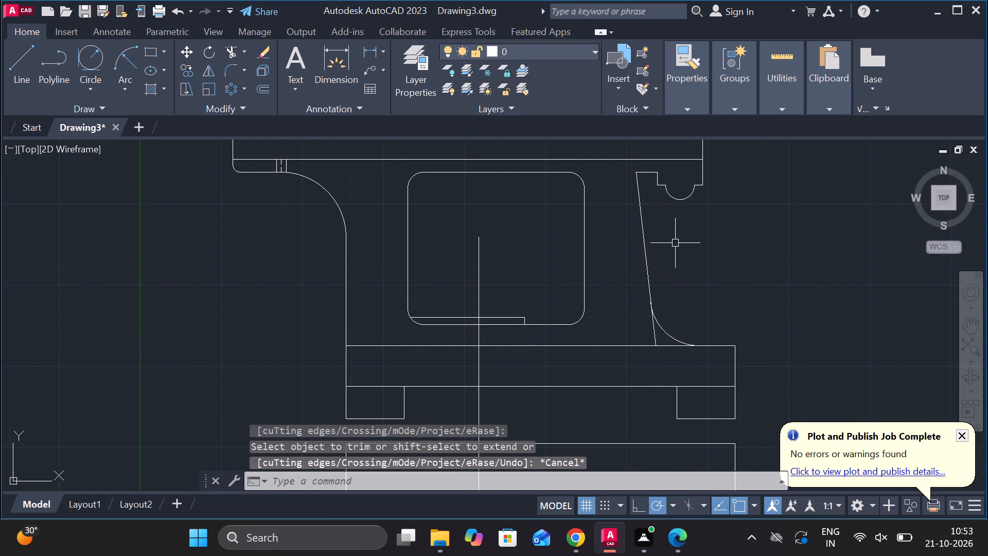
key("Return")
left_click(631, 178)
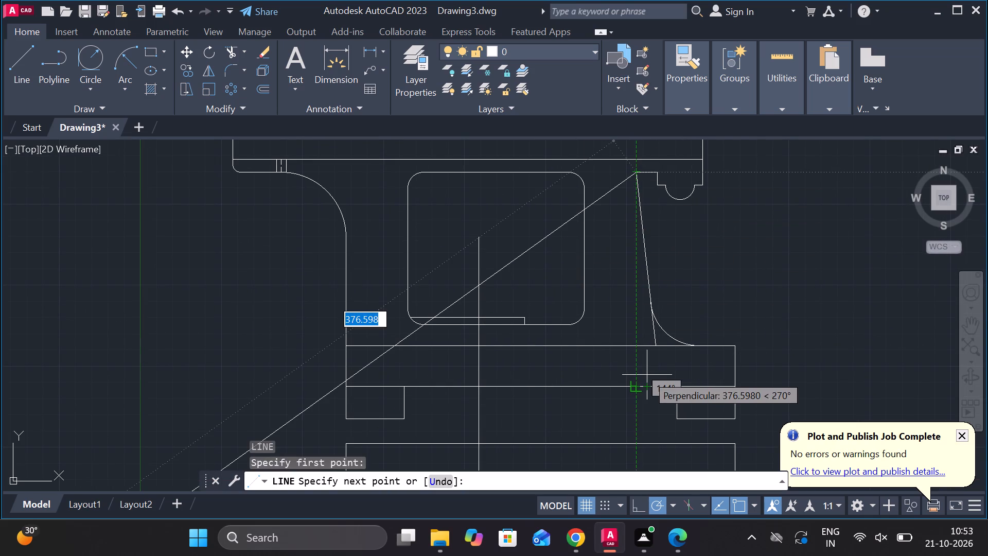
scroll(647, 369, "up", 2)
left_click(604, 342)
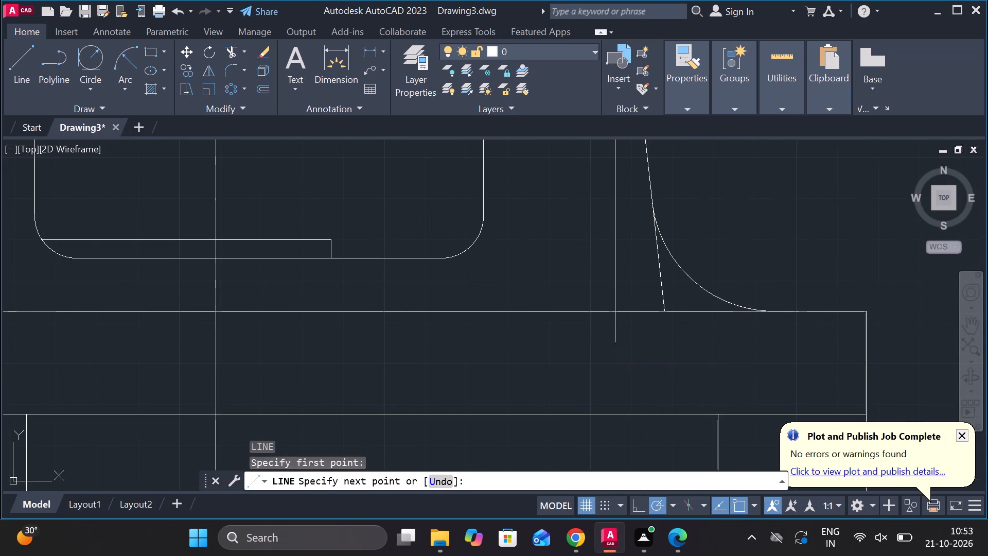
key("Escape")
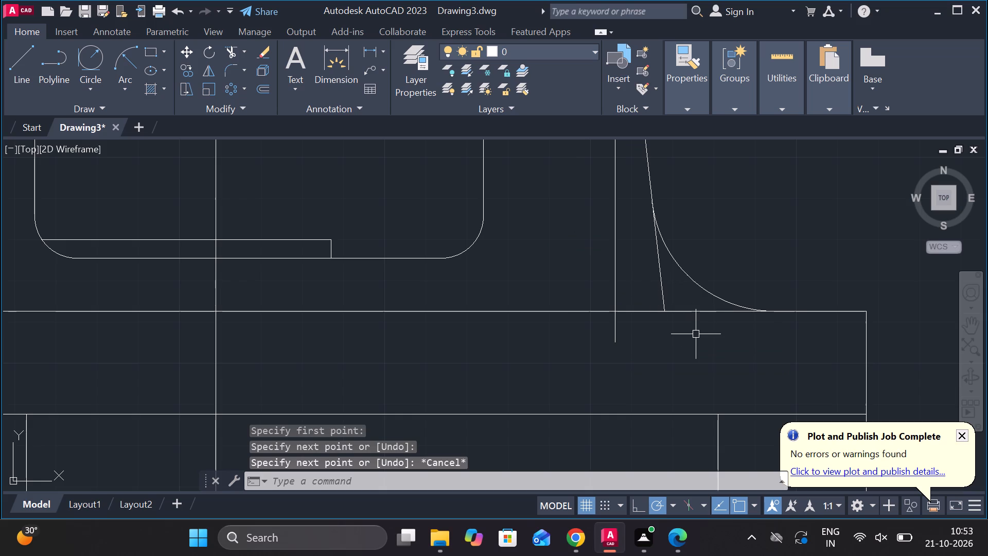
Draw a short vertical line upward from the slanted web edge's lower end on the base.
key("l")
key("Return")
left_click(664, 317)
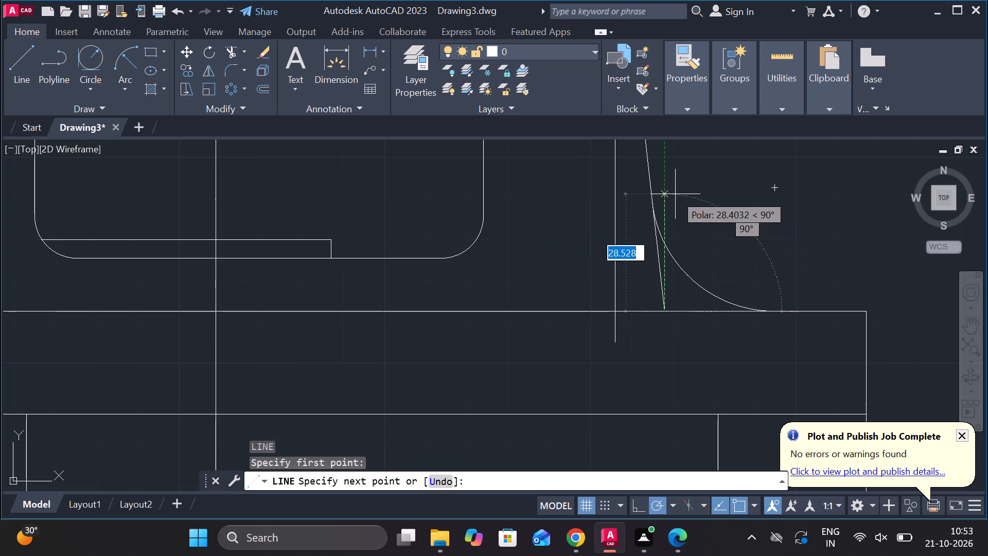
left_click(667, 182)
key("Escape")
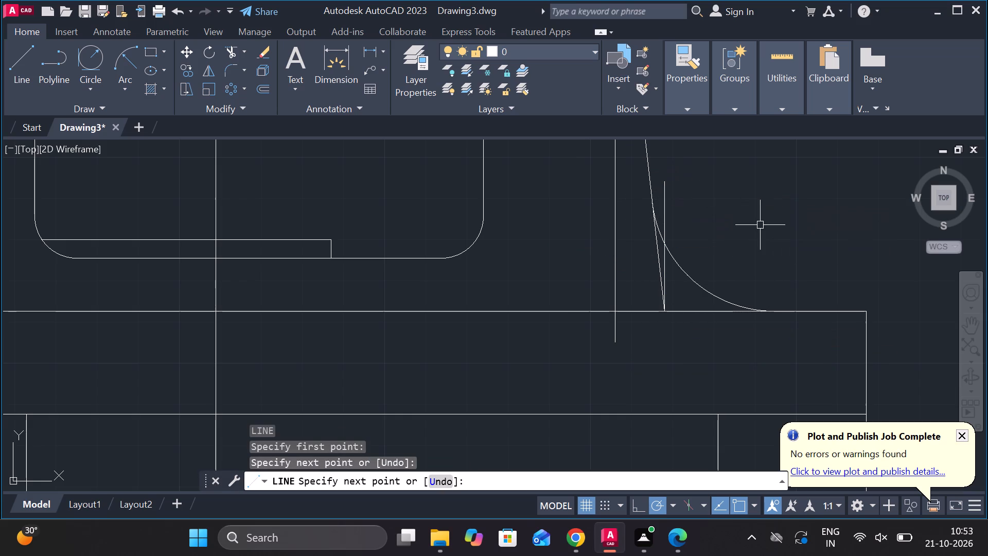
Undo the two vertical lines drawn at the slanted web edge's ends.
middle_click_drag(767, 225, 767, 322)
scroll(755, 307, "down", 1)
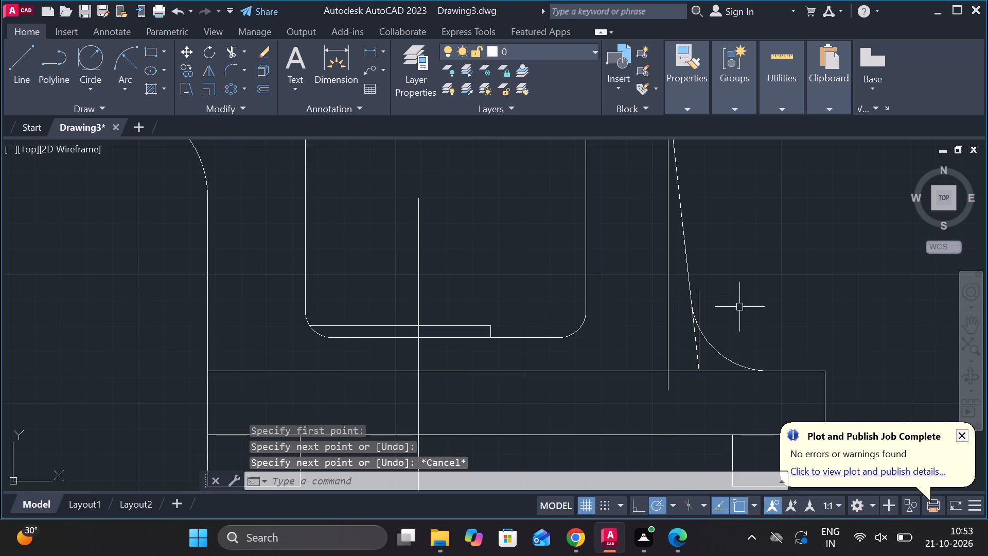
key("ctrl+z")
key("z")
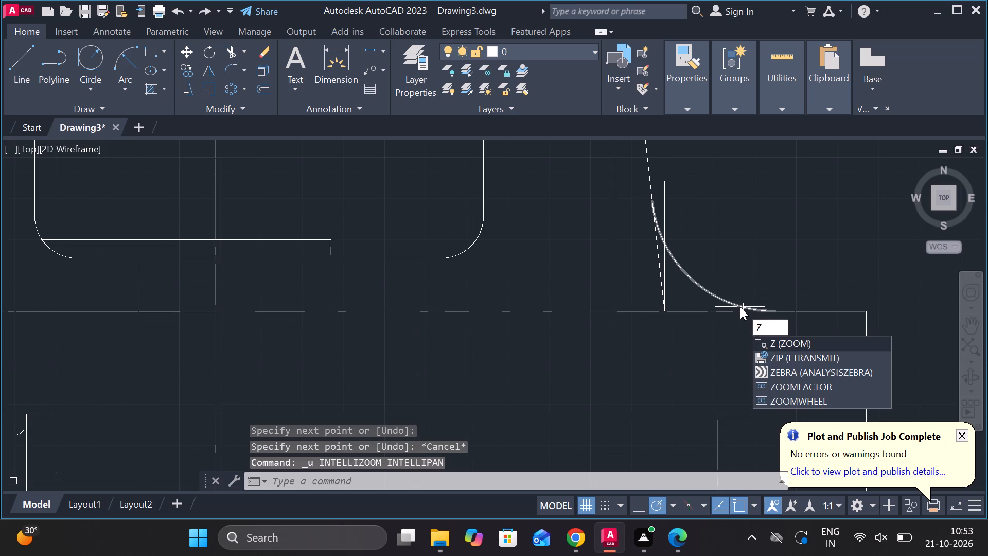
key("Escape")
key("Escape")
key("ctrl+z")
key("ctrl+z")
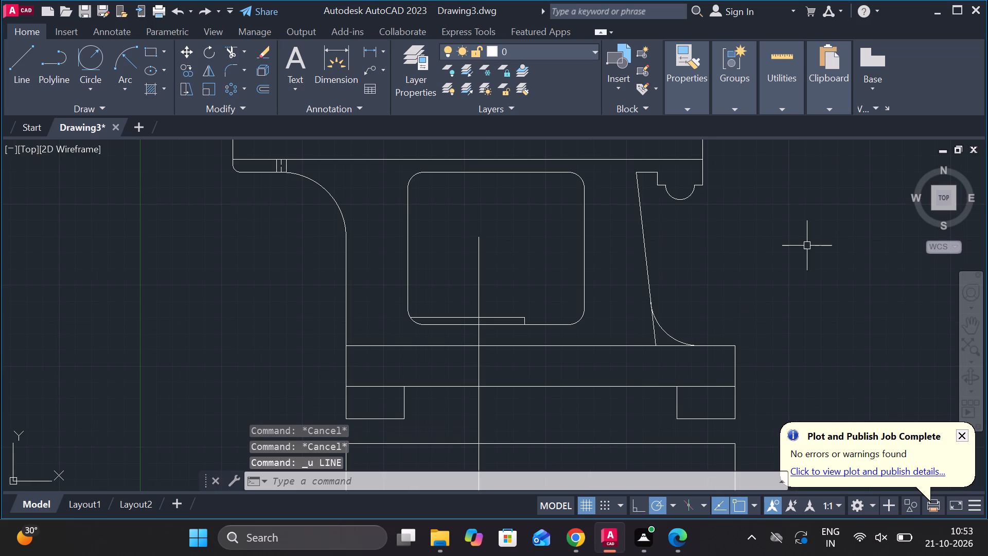
Draw a closed horizontal rectangle 85 long and 4 high with lines in the empty area left of the front view.
scroll(738, 286, "down", 1)
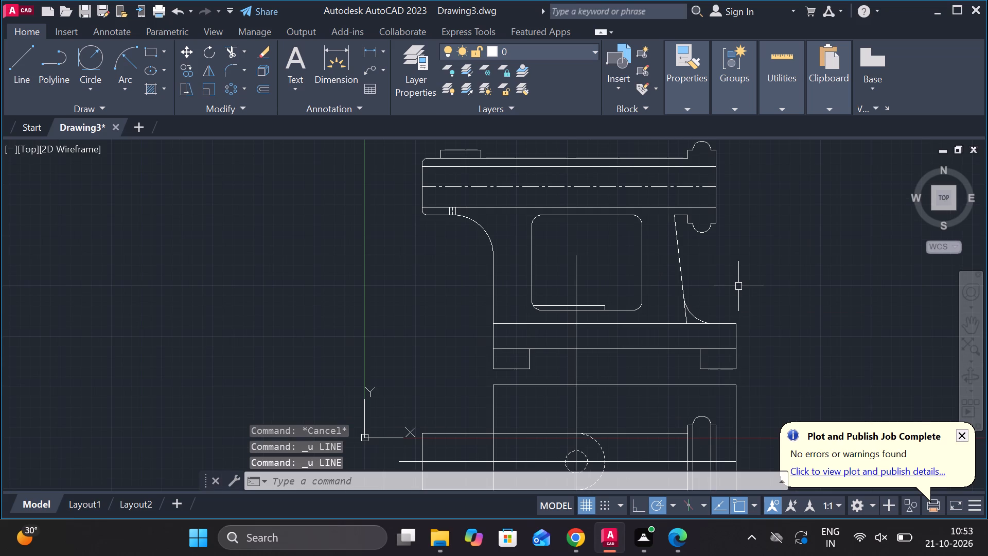
scroll(739, 284, "down", 1)
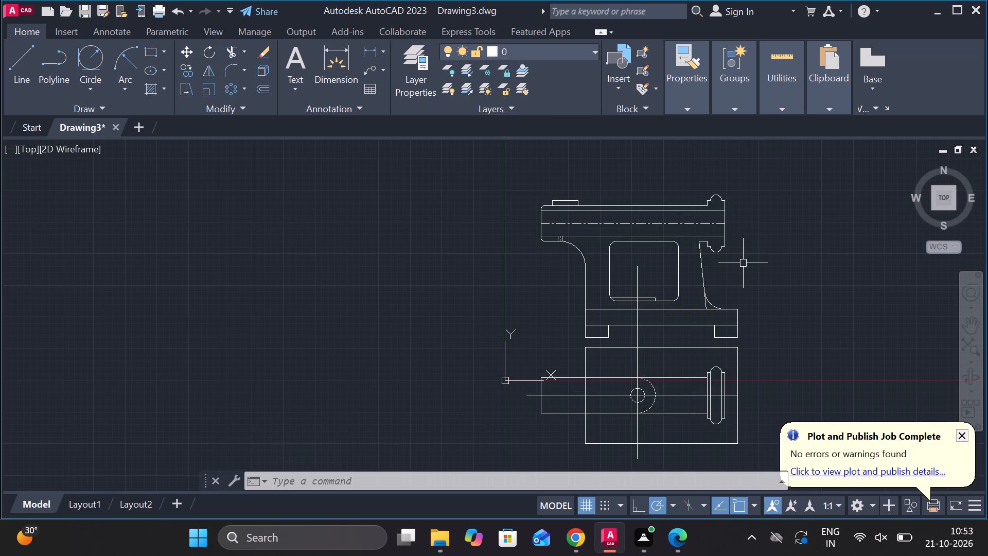
scroll(497, 282, "up", 2)
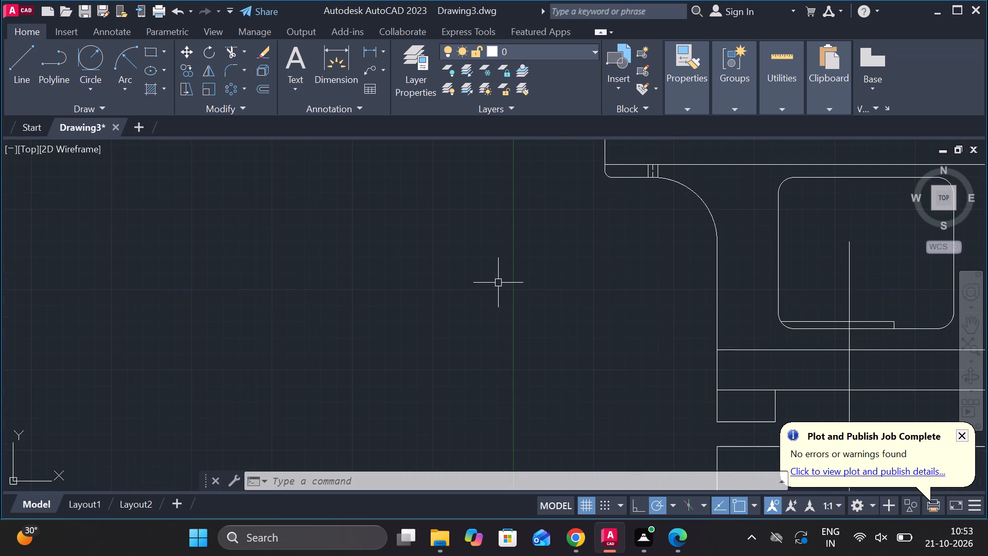
scroll(543, 285, "down", 1)
middle_click_drag(544, 281, 513, 389)
scroll(524, 331, "up", 2)
middle_click_drag(523, 331, 442, 371)
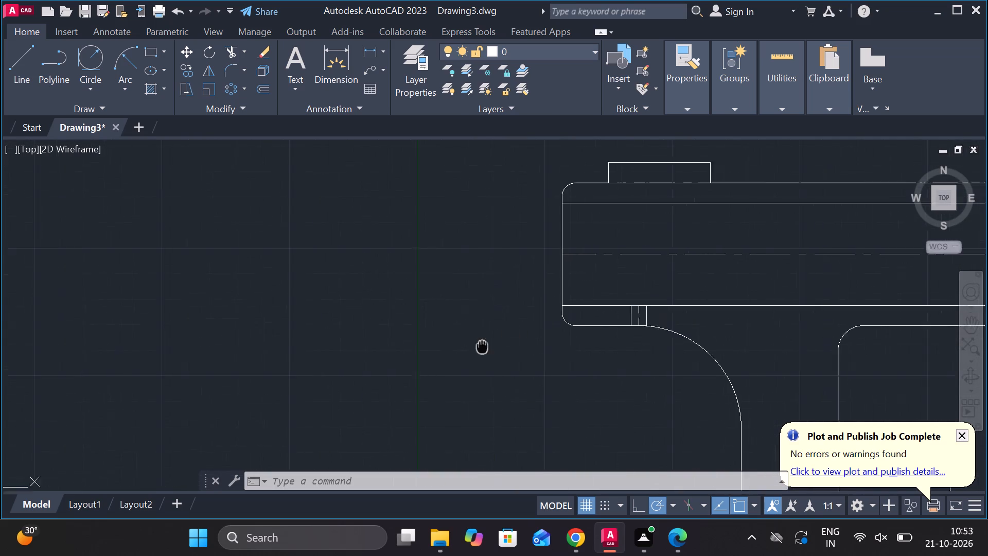
middle_click_drag(442, 371, 434, 373)
key("l")
key("Return")
middle_click_drag(360, 258, 416, 279)
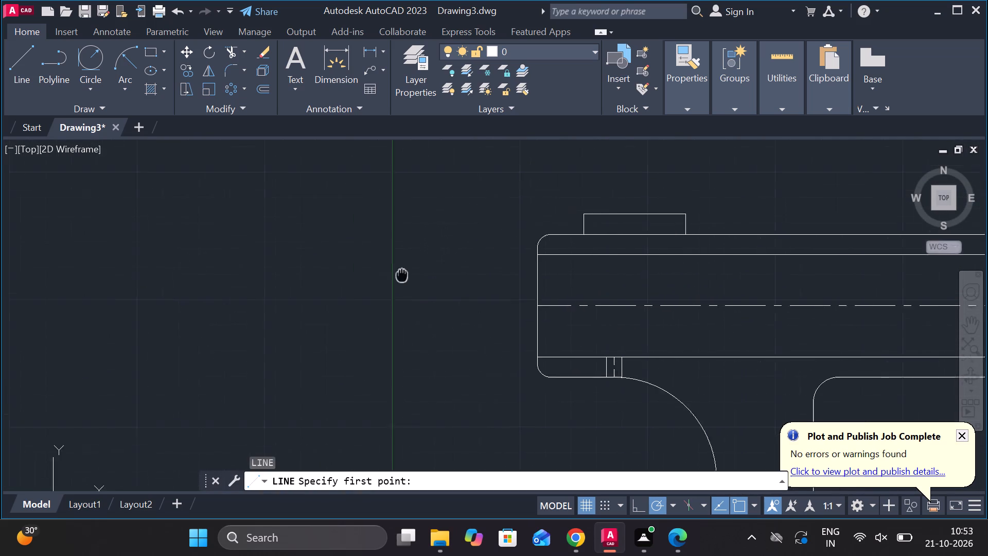
middle_click_drag(416, 279, 544, 287)
left_click(326, 264)
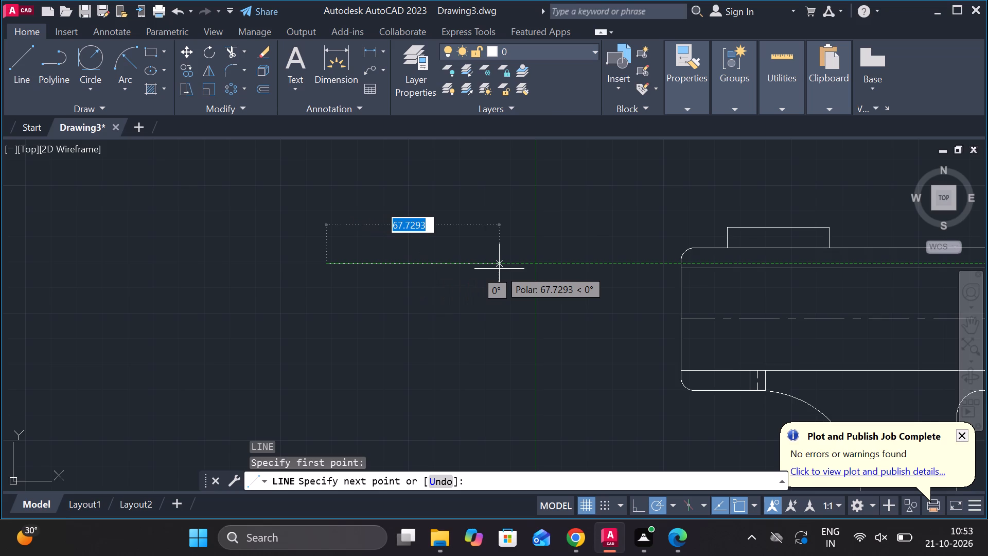
type("85")
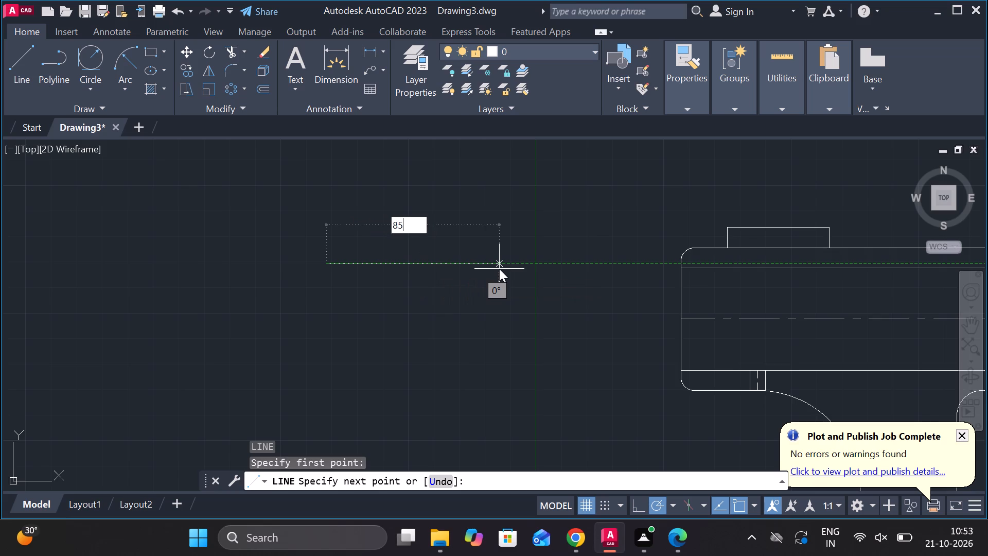
key("space")
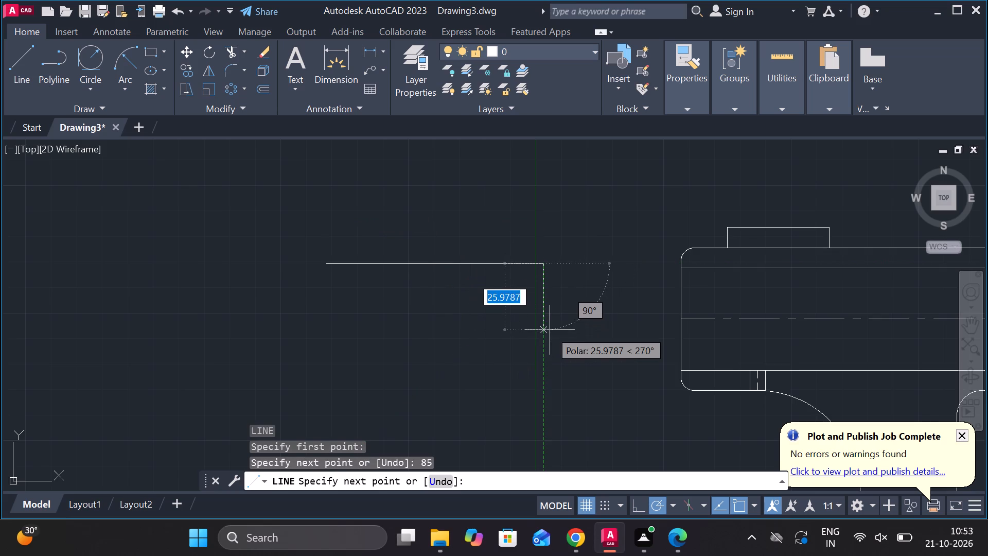
type("4")
key("space")
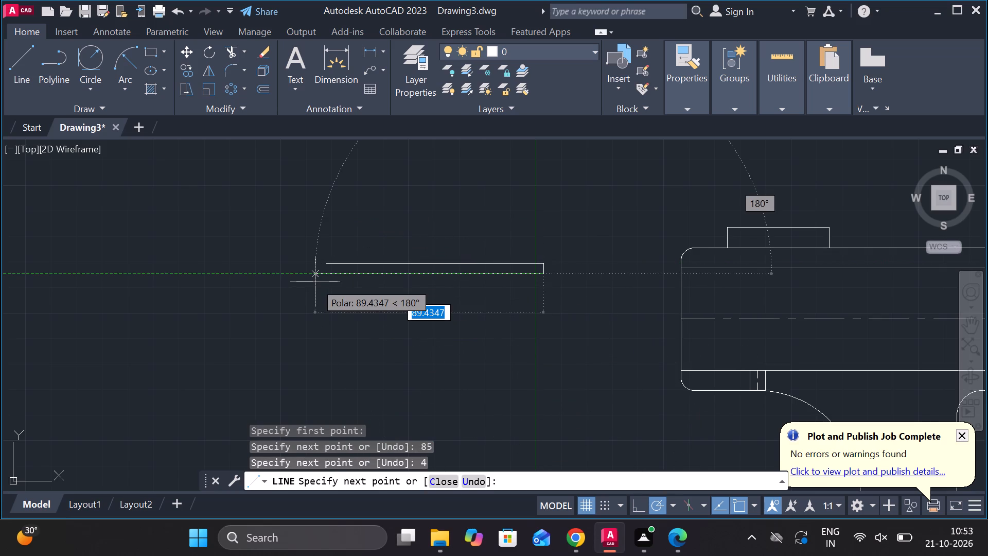
type("85")
key("space")
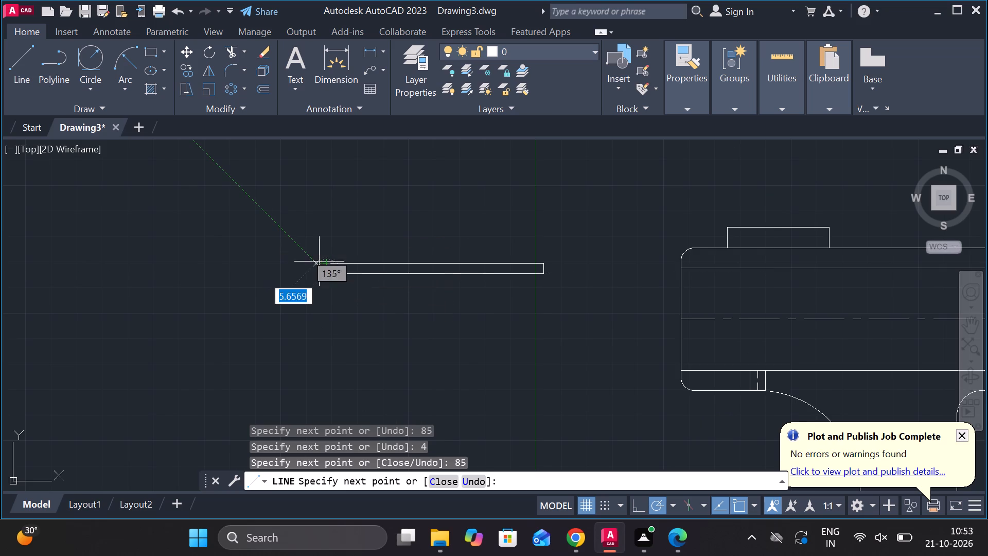
scroll(322, 245, "up", 1)
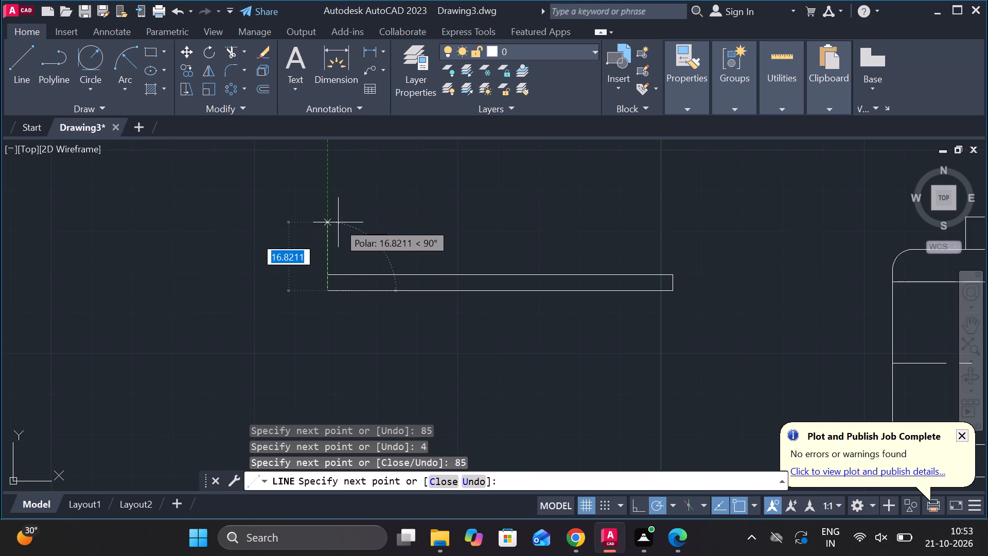
type("c")
key("space")
scroll(418, 313, "down", 1)
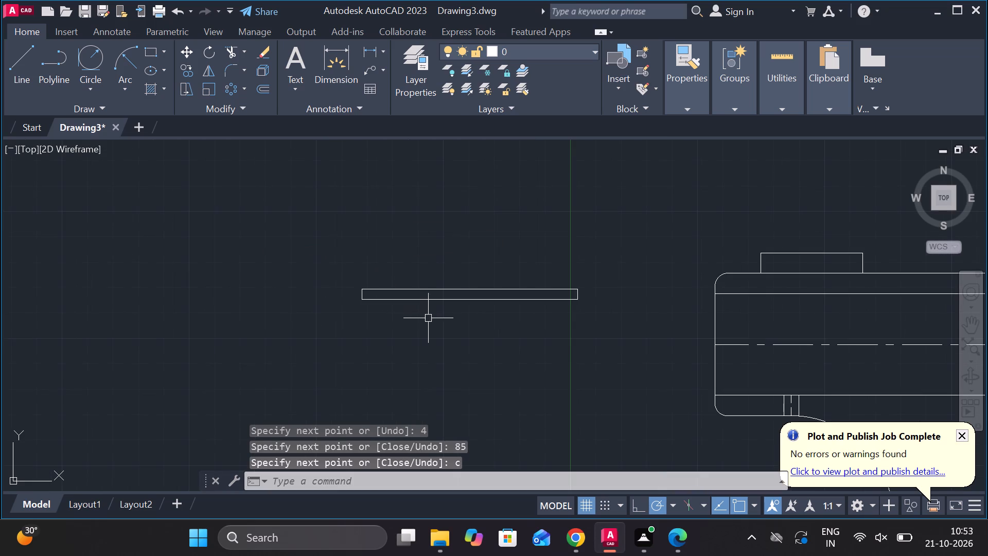
Move the 85 by 4 rectangle by its left edge's midpoint onto the centre line's left end on the front view's upper body.
left_click_drag(305, 245, 317, 248)
left_click(599, 327)
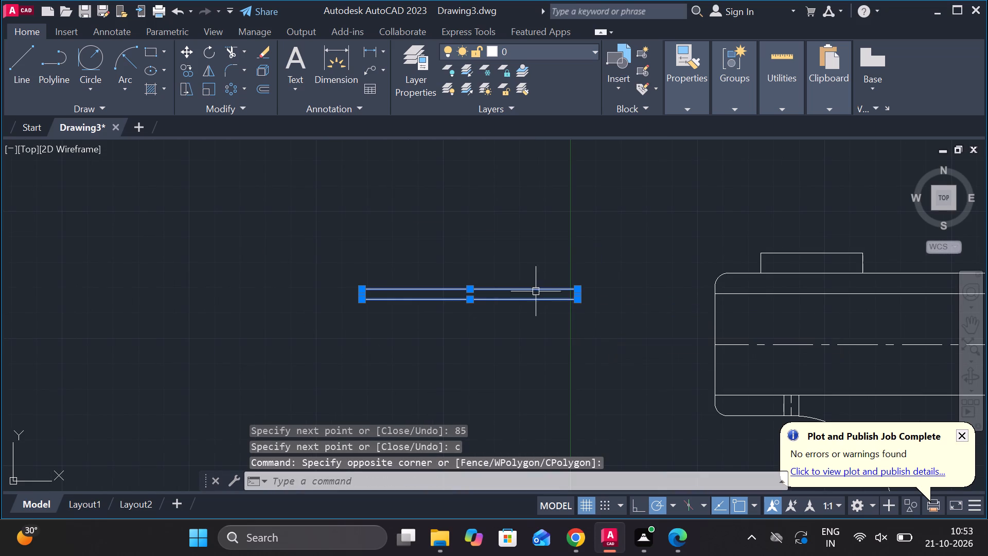
key("m")
key("Return")
scroll(401, 272, "up", 2)
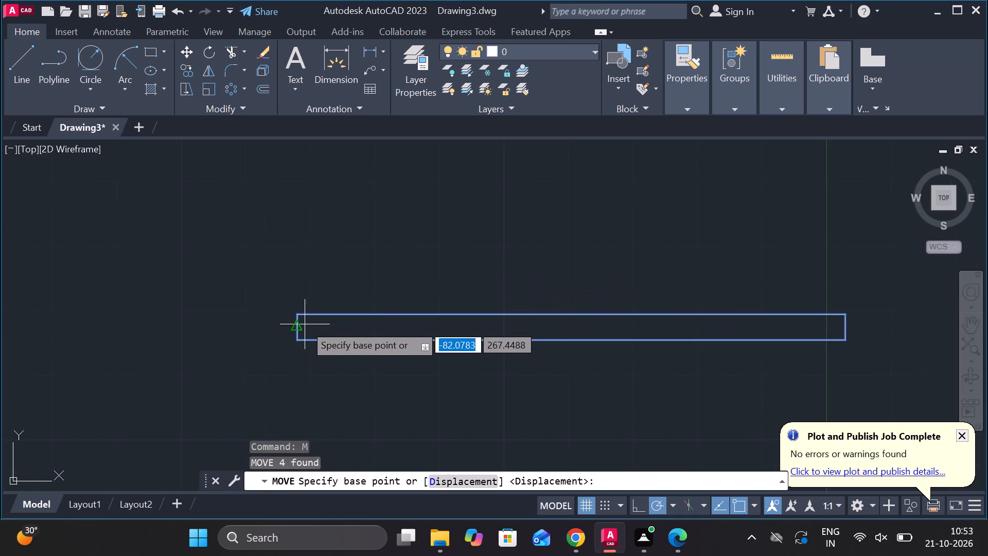
left_click(299, 327)
scroll(301, 326, "down", 2)
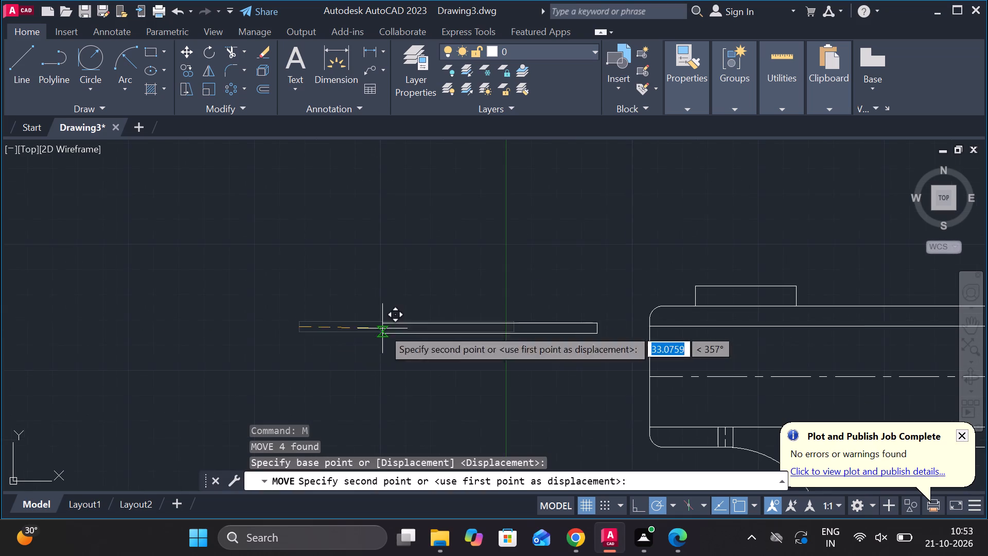
middle_click_drag(383, 328, 337, 315)
scroll(629, 357, "up", 2)
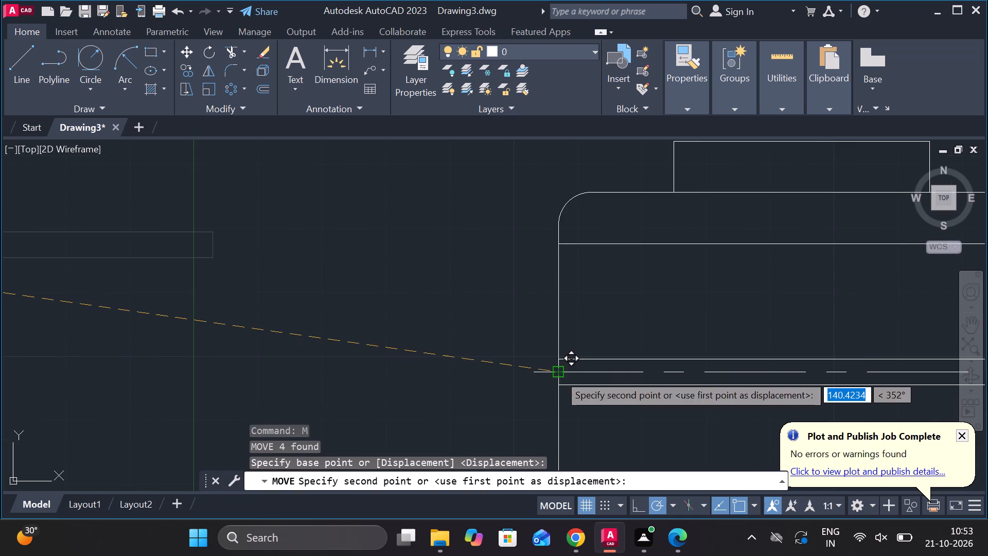
left_click(559, 374)
scroll(601, 364, "down", 3)
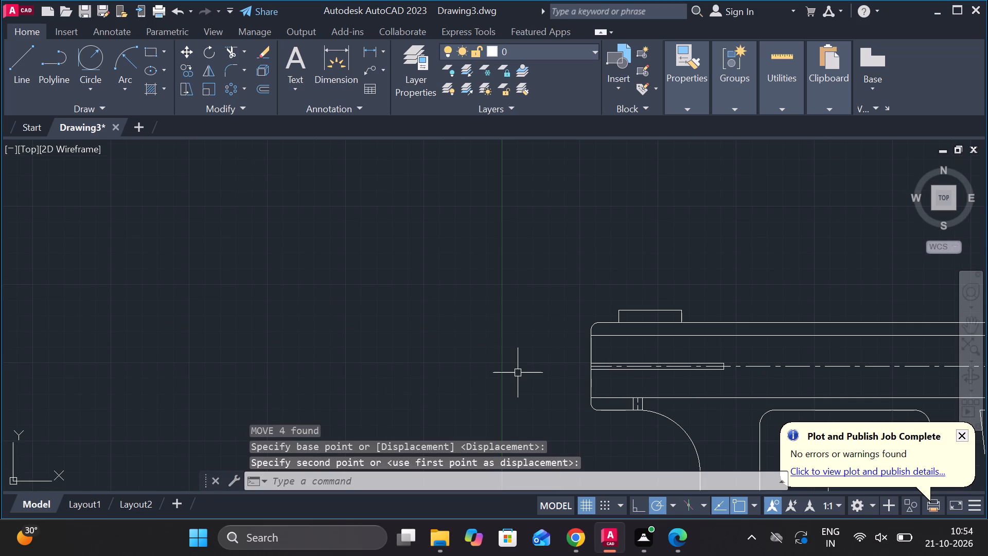
Trim away the vertical centre line's portion between the front view's base and the top view's upper edge.
middle_click_drag(518, 372, 468, 315)
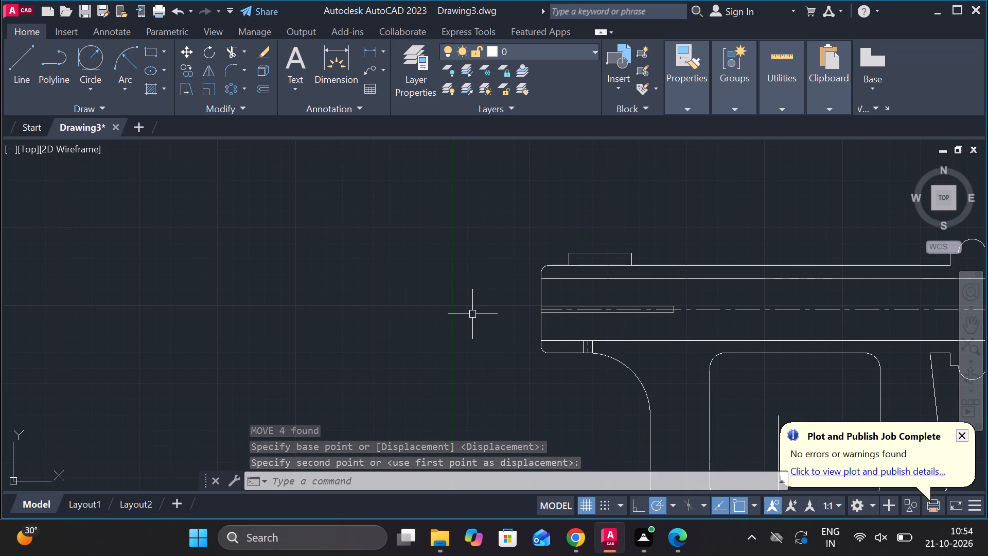
scroll(684, 314, "down", 2)
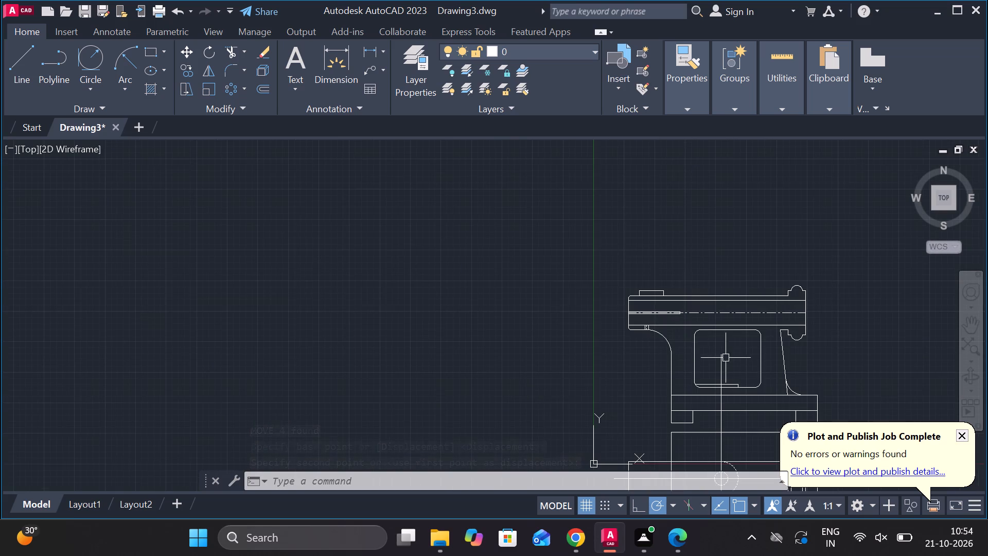
scroll(735, 358, "up", 1)
middle_click_drag(765, 358, 699, 289)
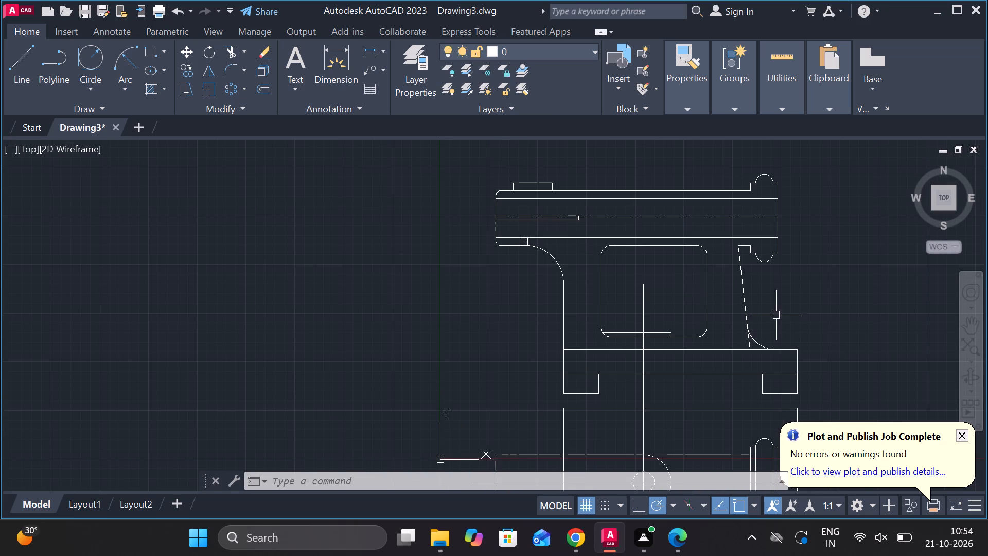
middle_click_drag(796, 326, 753, 264)
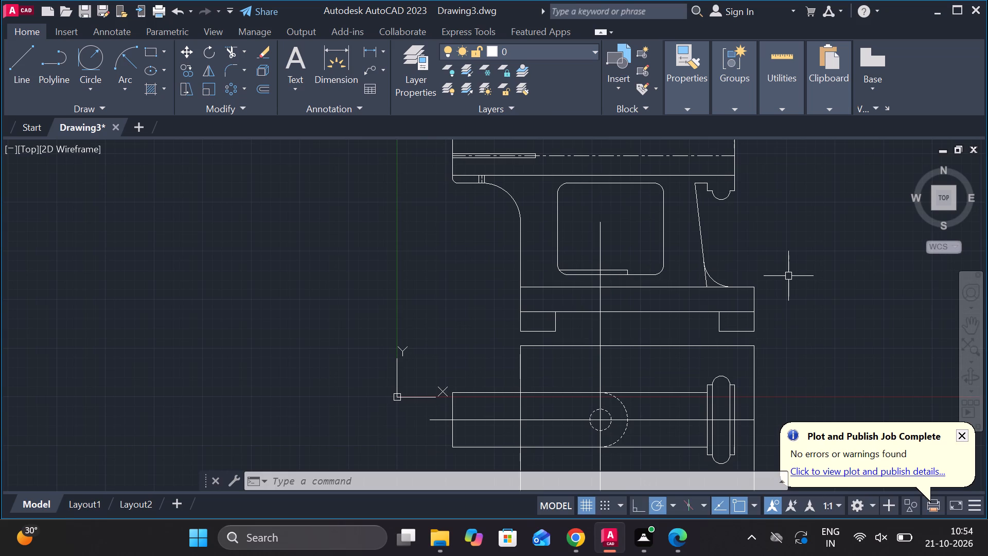
middle_click_drag(646, 347, 673, 299)
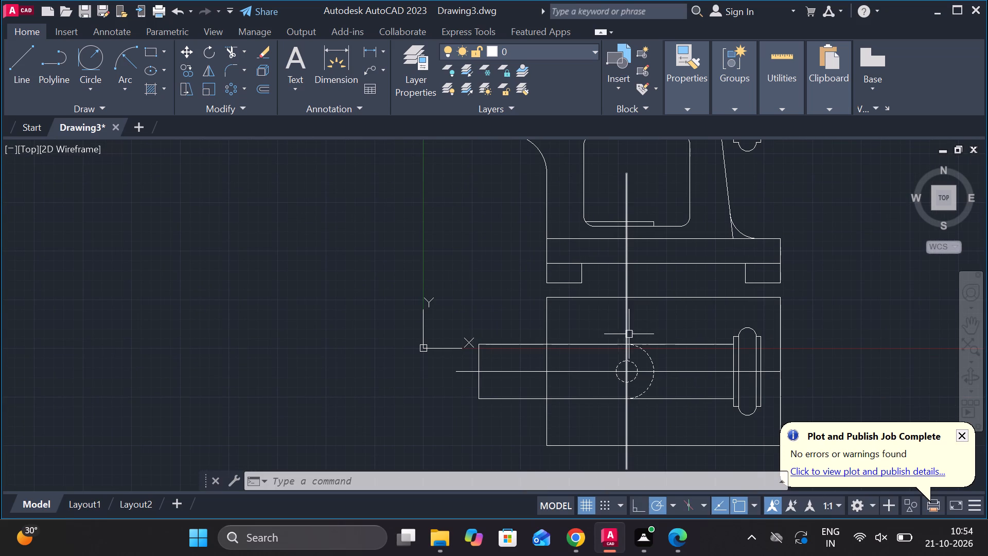
type("tr")
key("space")
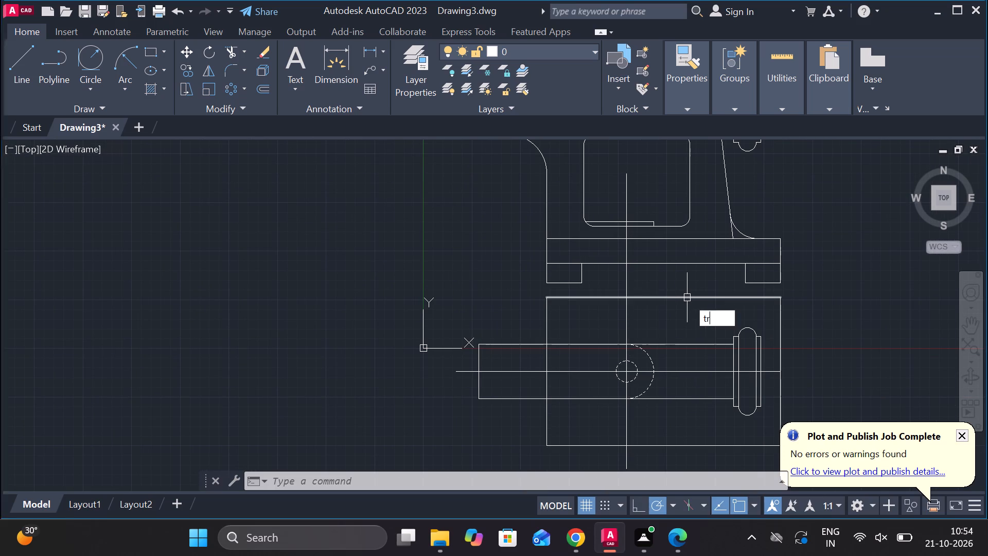
left_click(629, 280)
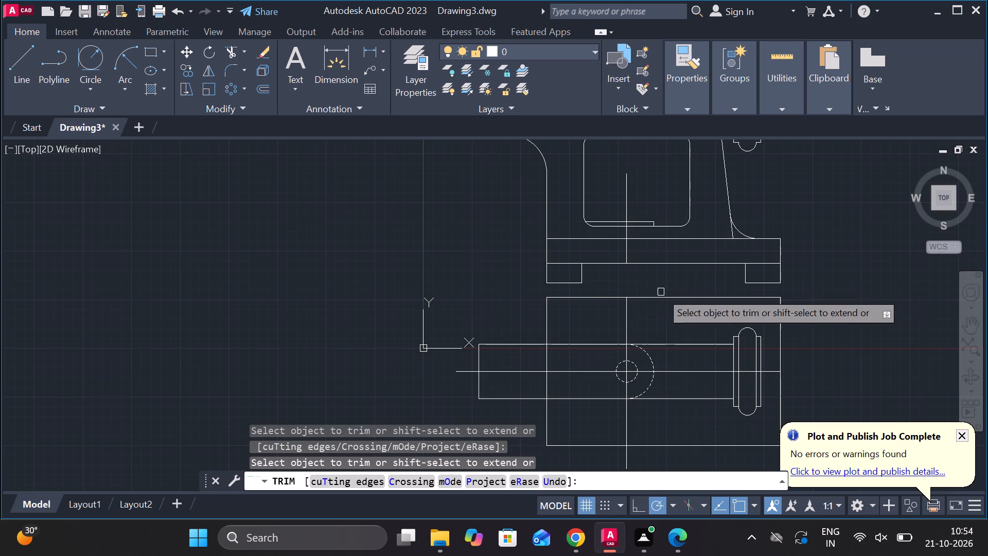
middle_click_drag(664, 405, 662, 320)
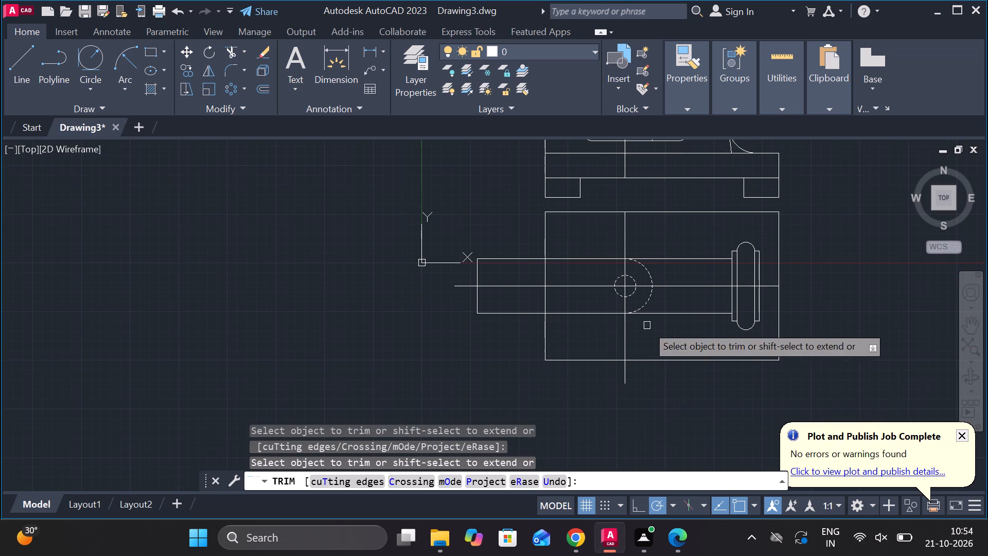
key("Escape")
Stretch the upper end of the top view's vertical centre line about 9.6 units above the rectangular base outline.
scroll(655, 281, "up", 1)
middle_click_drag(664, 278, 677, 367)
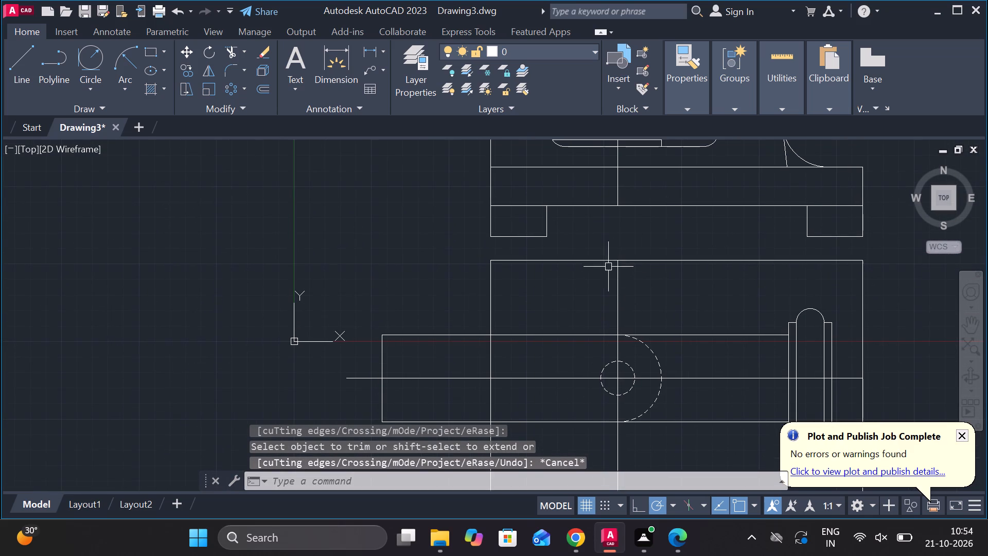
left_click(618, 271)
left_click(620, 259)
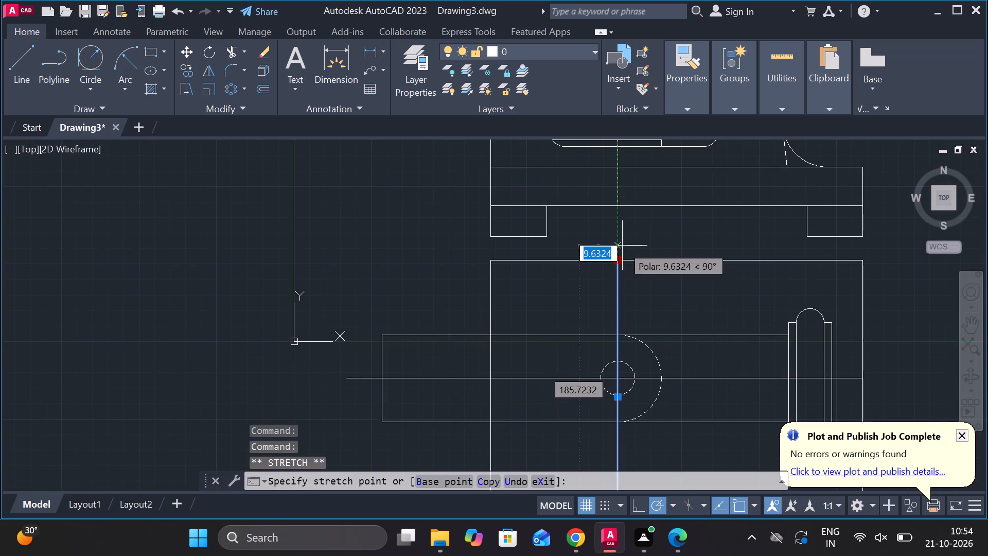
left_click(622, 246)
key("Escape")
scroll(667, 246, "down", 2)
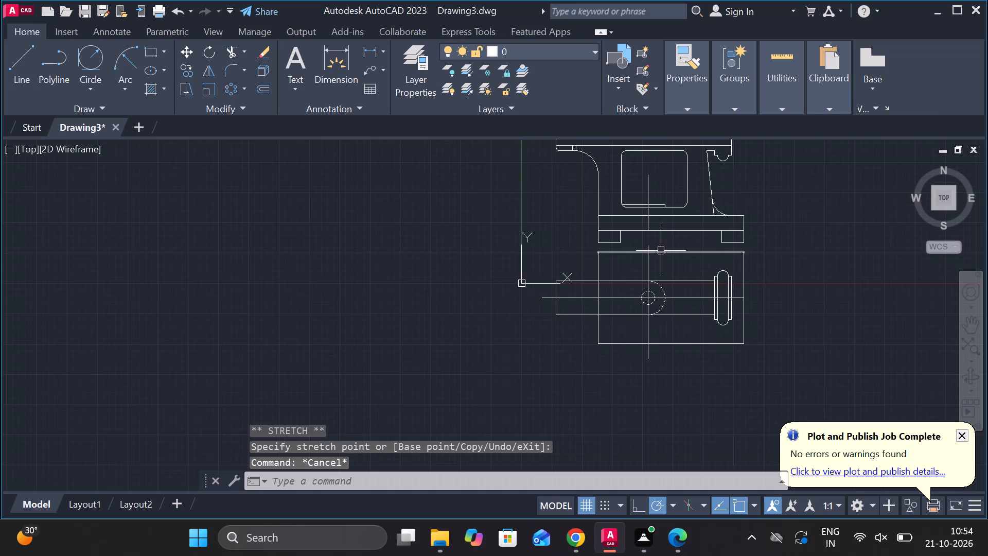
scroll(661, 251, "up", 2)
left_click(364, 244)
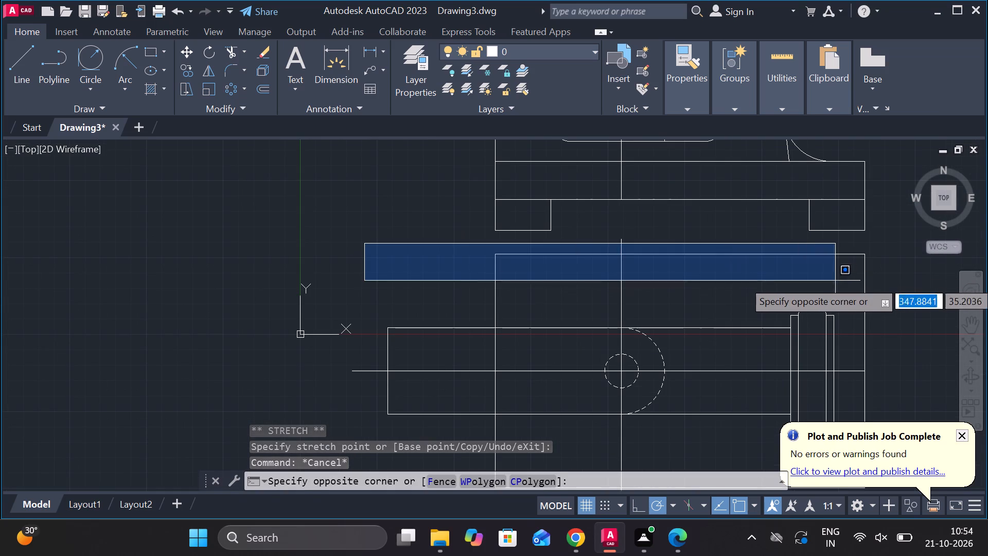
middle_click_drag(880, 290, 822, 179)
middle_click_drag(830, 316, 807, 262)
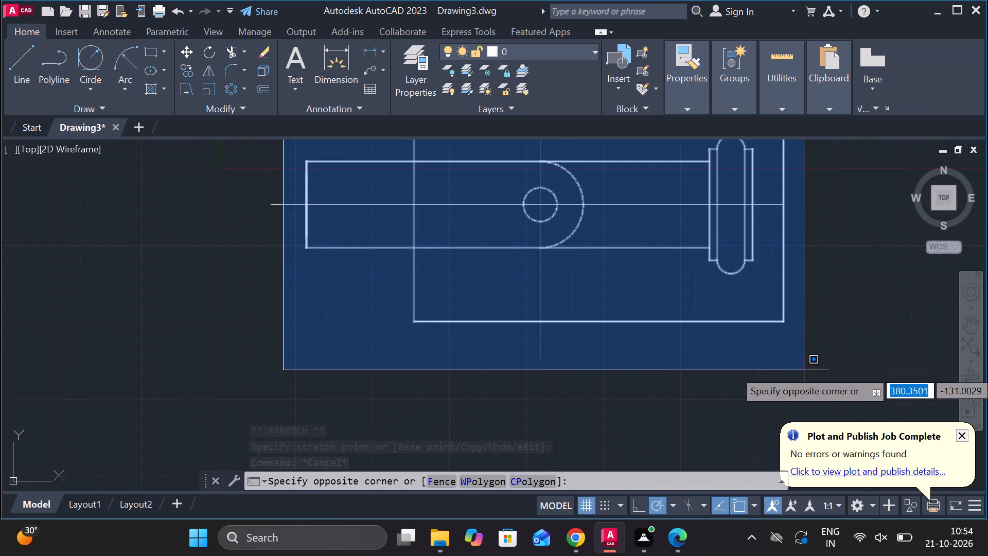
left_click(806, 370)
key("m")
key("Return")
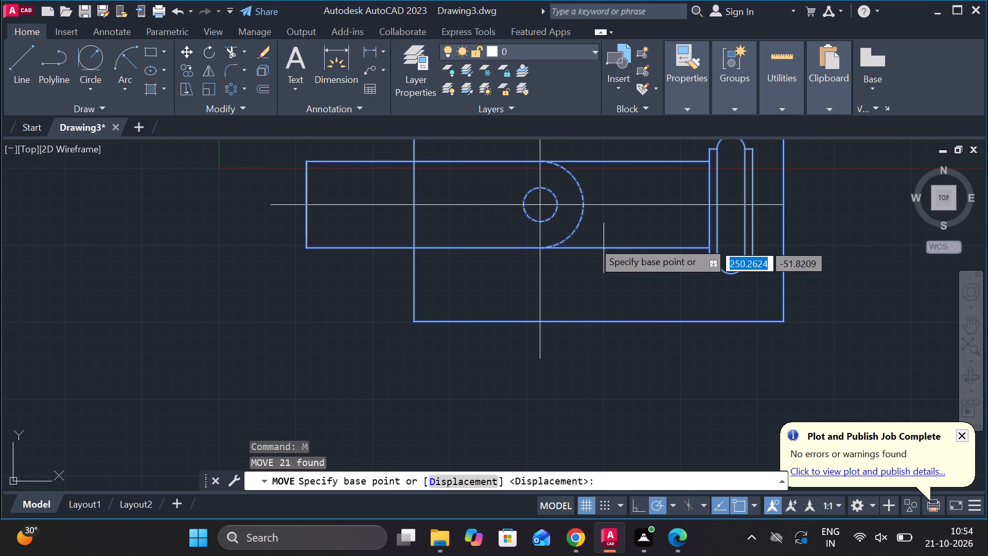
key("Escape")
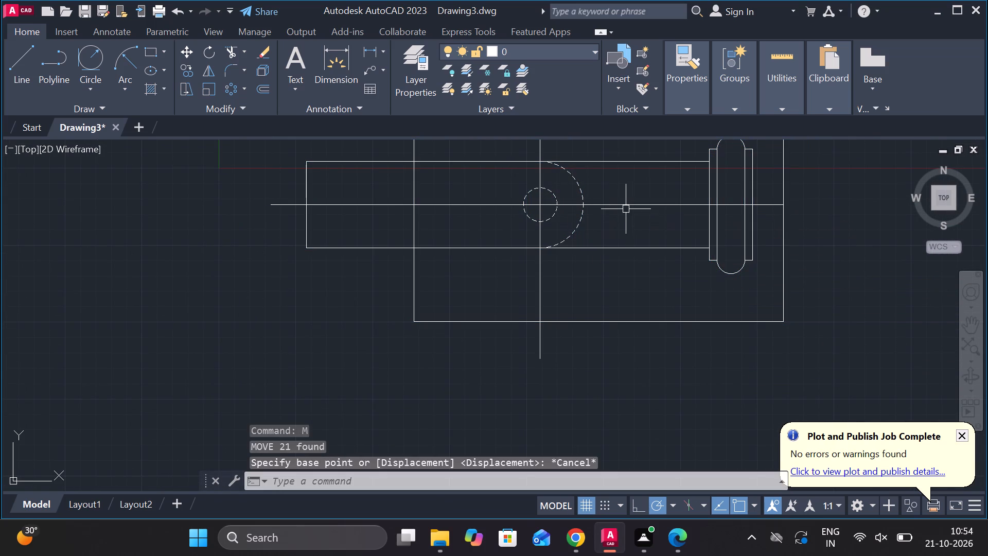
Move the whole top view with both centre lines straight down from the dashed circles' centre, away from the front view.
left_click(625, 208)
left_click(537, 272)
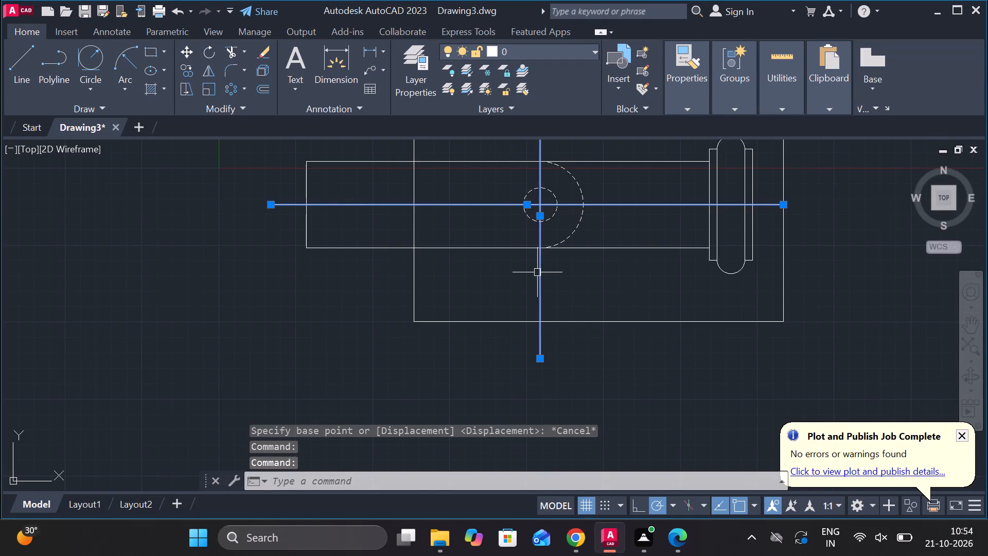
scroll(547, 279, "down", 1)
left_click(383, 147)
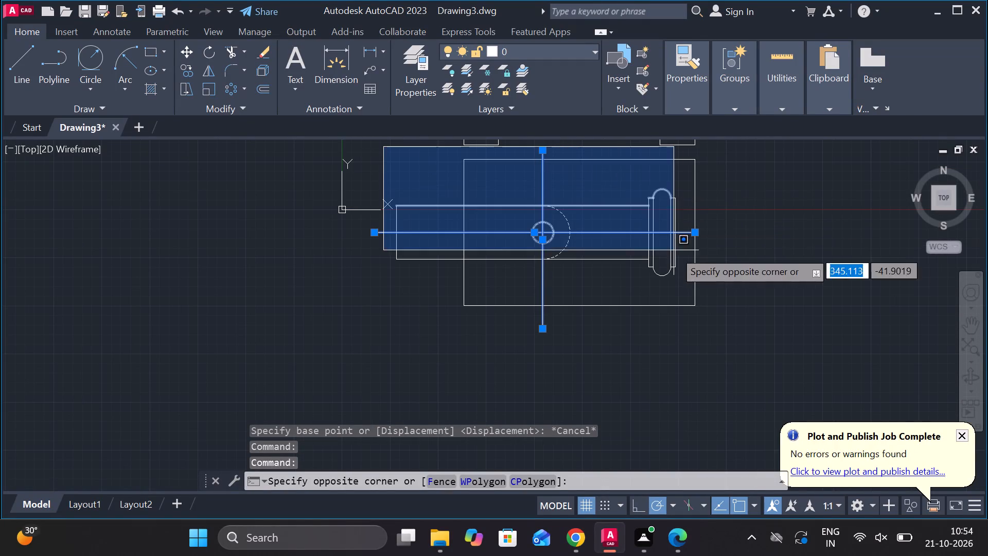
left_click(721, 346)
key("m")
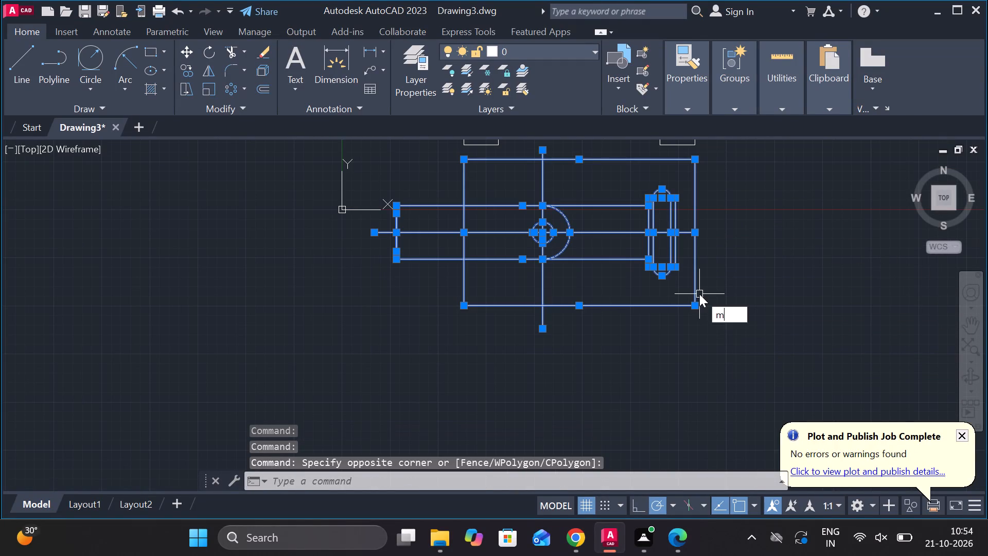
key("Return")
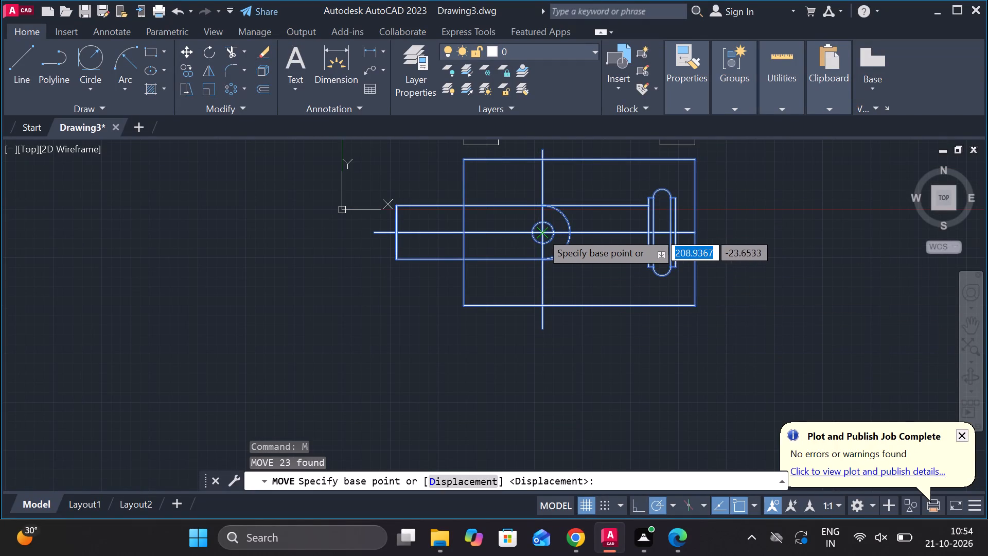
left_click(541, 232)
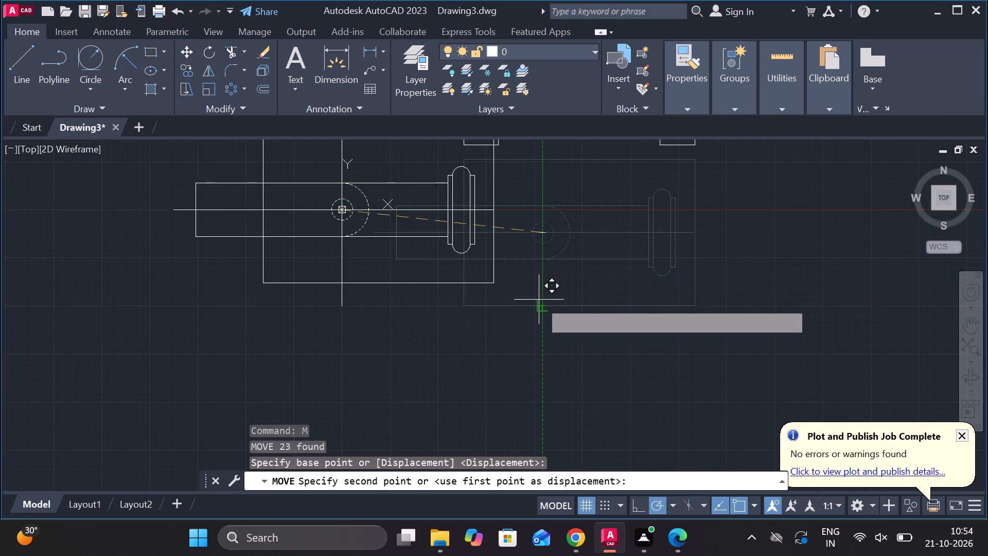
left_click(541, 302)
scroll(659, 252, "down", 1)
key("Escape")
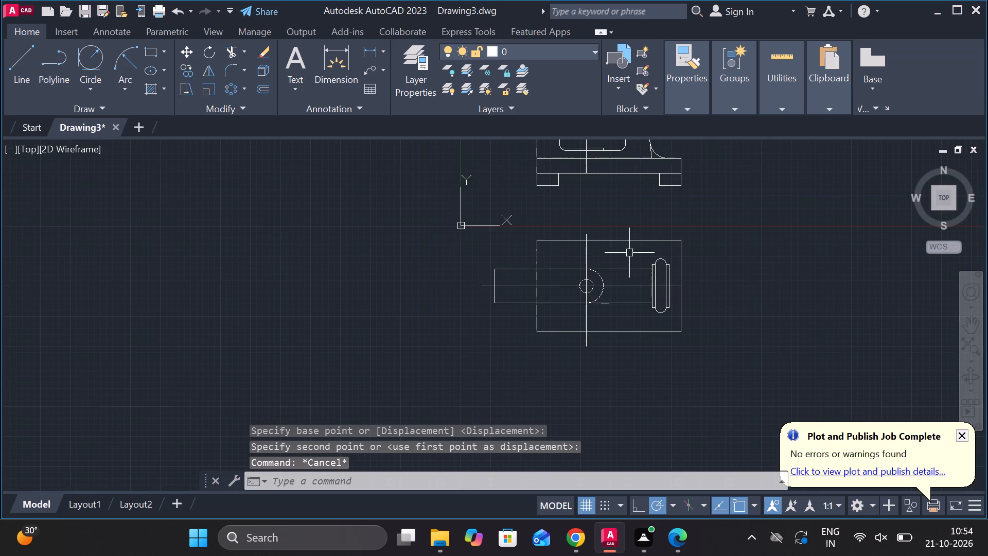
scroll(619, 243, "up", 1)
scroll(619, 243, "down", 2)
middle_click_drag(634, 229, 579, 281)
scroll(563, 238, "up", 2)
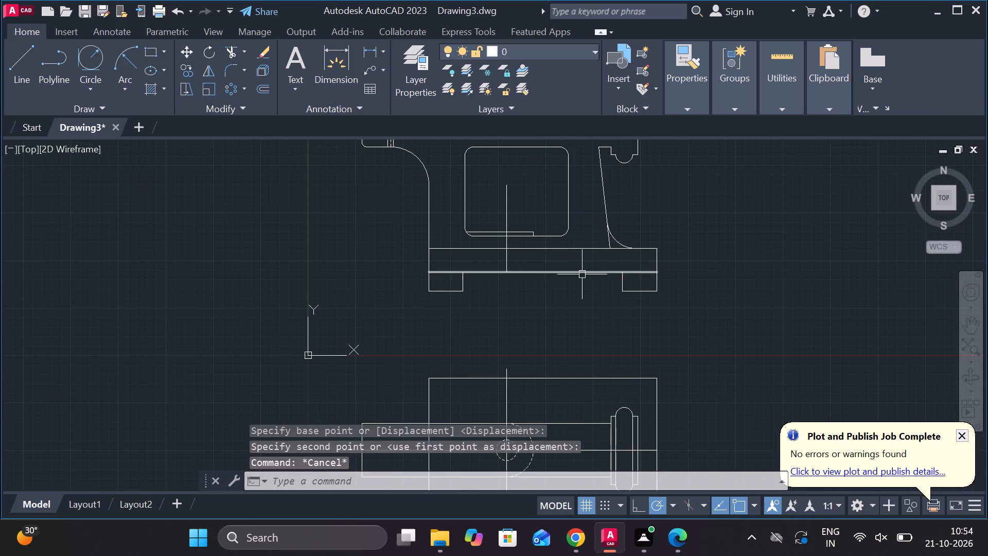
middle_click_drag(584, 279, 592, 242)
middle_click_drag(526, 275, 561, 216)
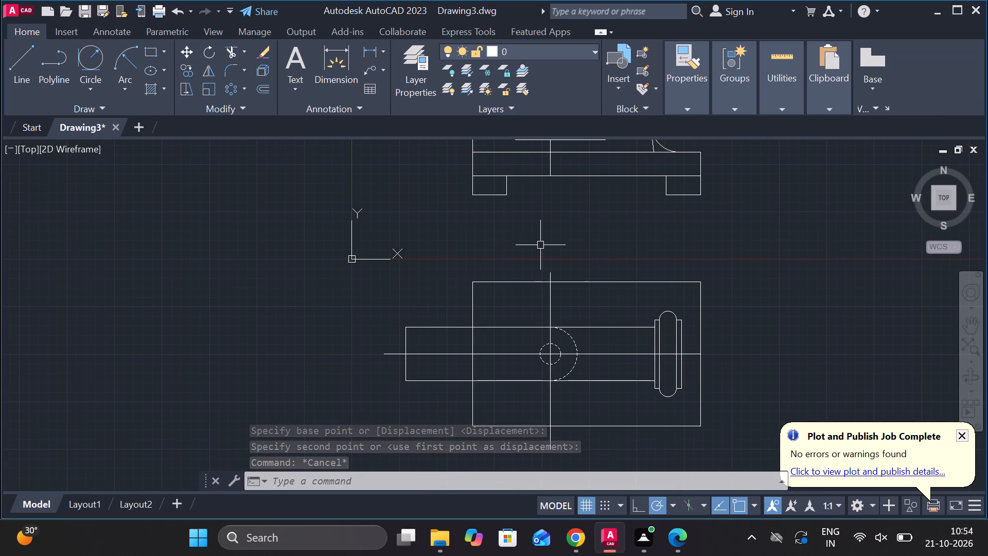
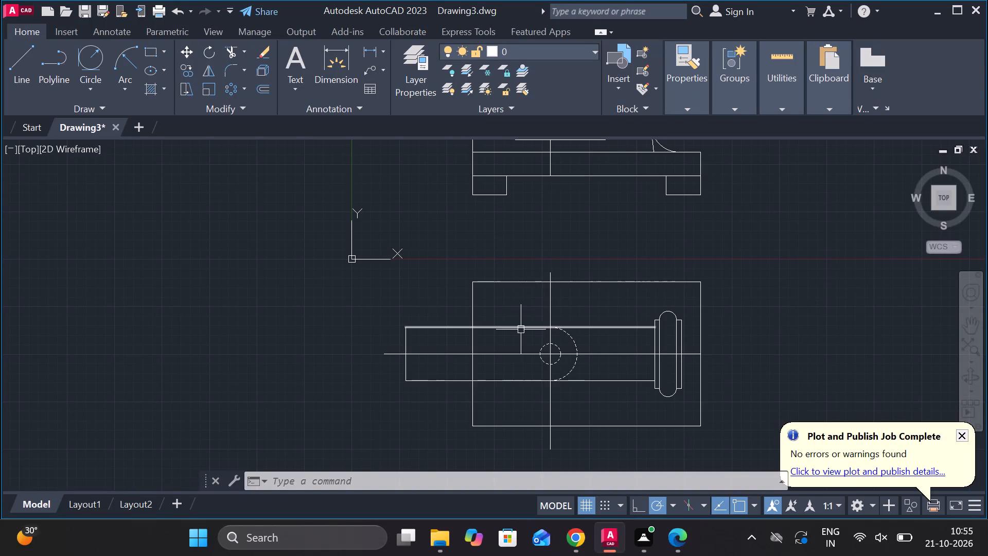
Draw a 40-diameter circle centred on the upper-left corner of the top view's horizontal body.
type("c")
key("space")
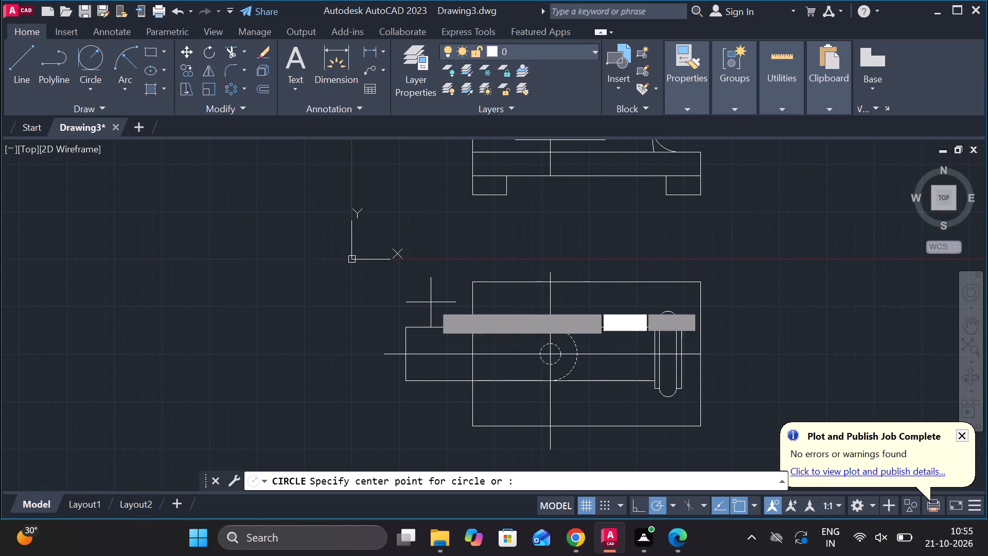
left_click(405, 325)
type("d 40")
key("Return")
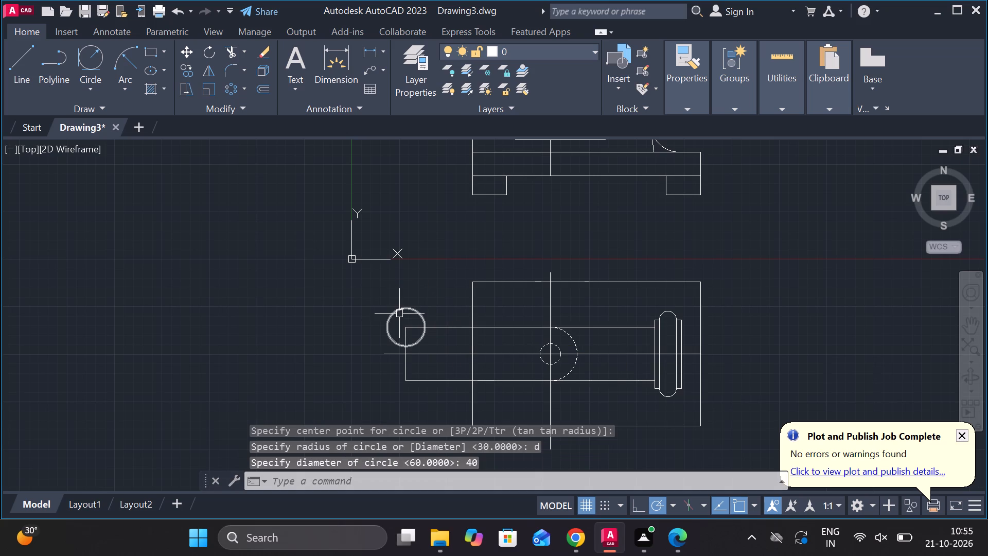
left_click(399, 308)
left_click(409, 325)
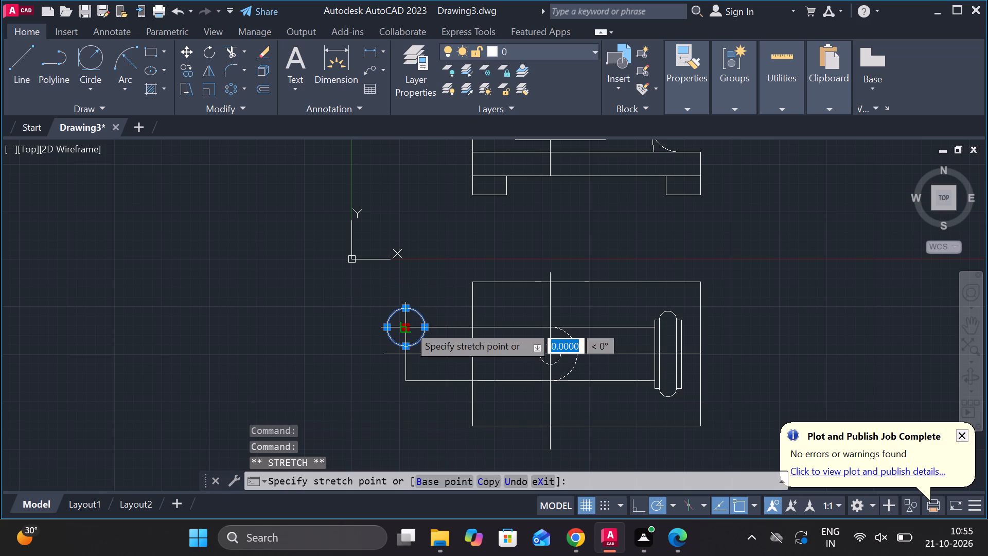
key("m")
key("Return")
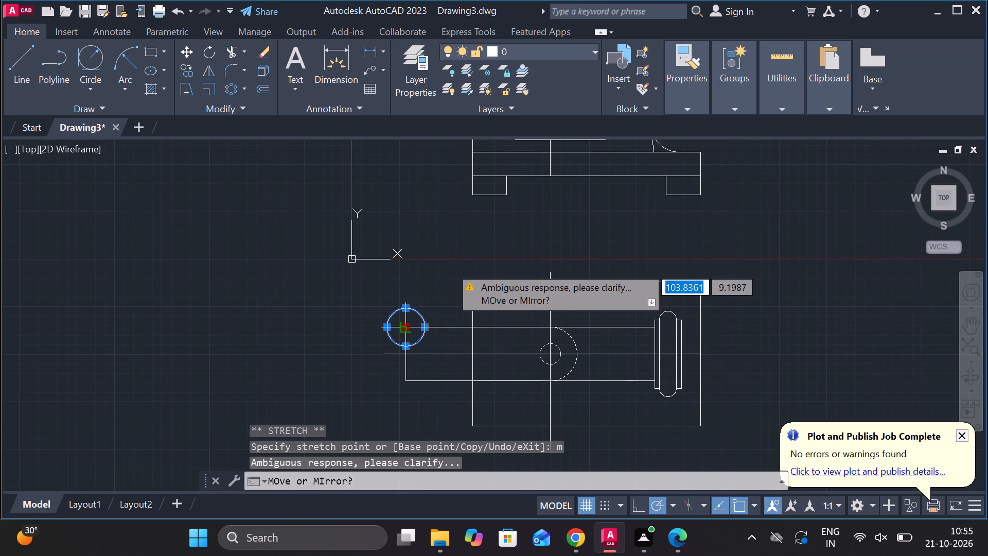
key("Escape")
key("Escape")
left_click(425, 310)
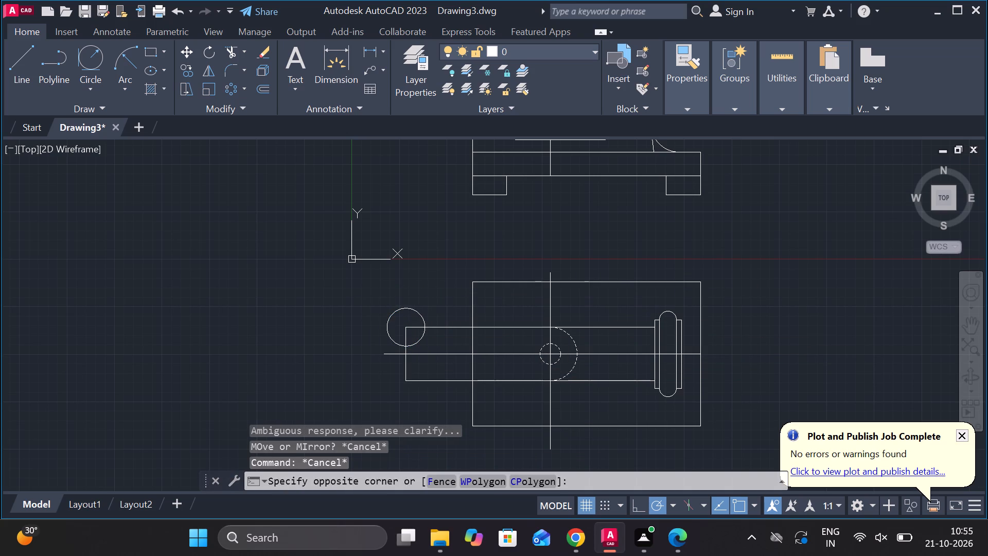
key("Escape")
Move the 40-diameter circle 38 units to the right along the top view body's upper edge.
left_click(420, 311)
key("m")
key("Return")
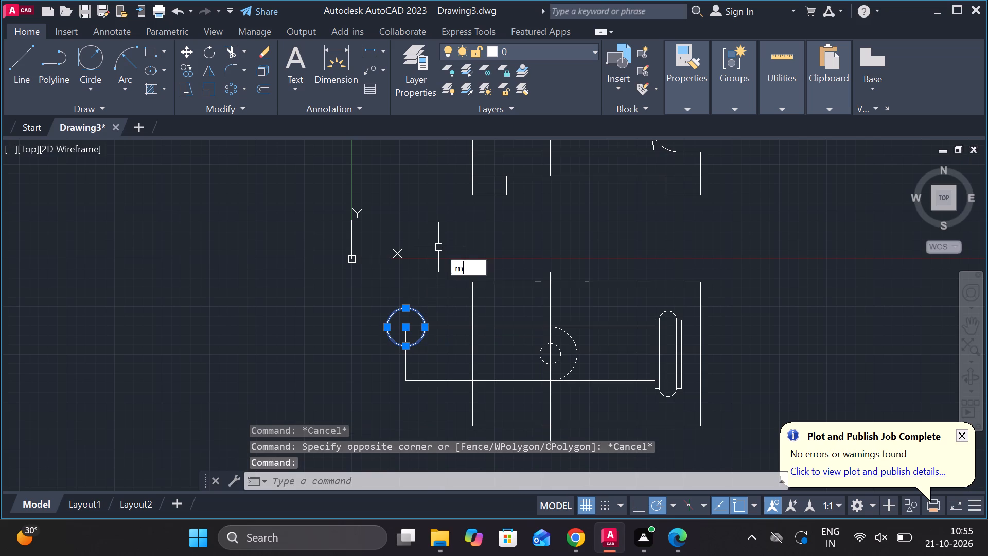
left_click(401, 328)
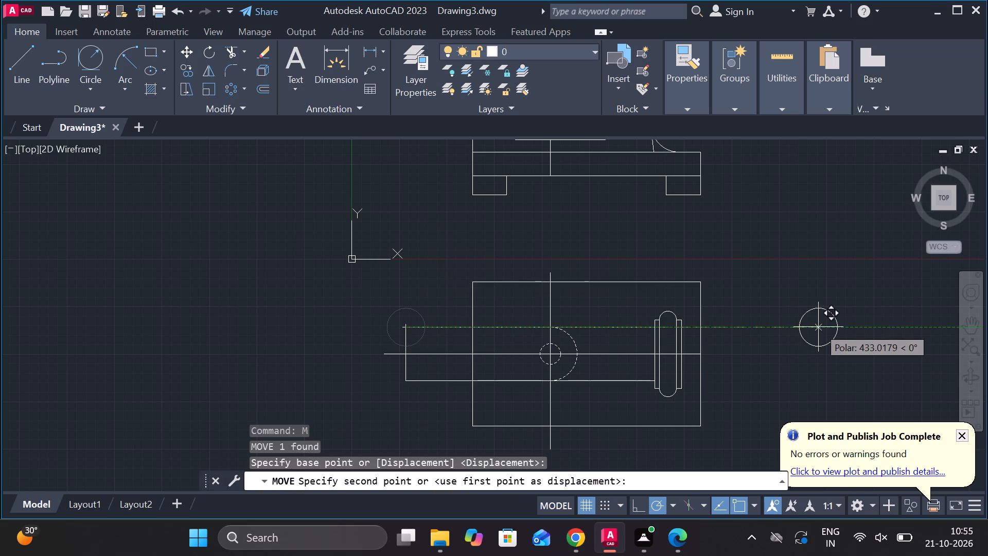
type("38")
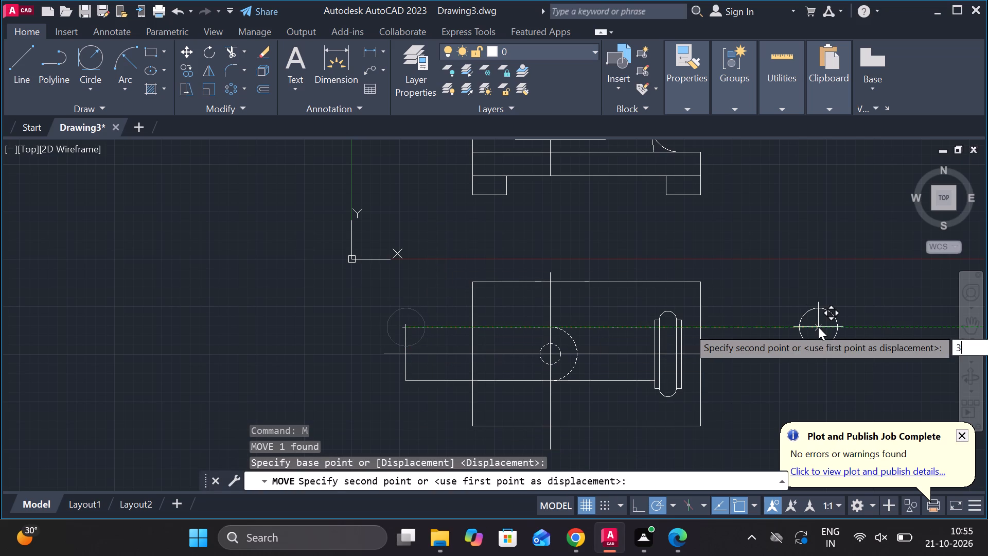
key("Return")
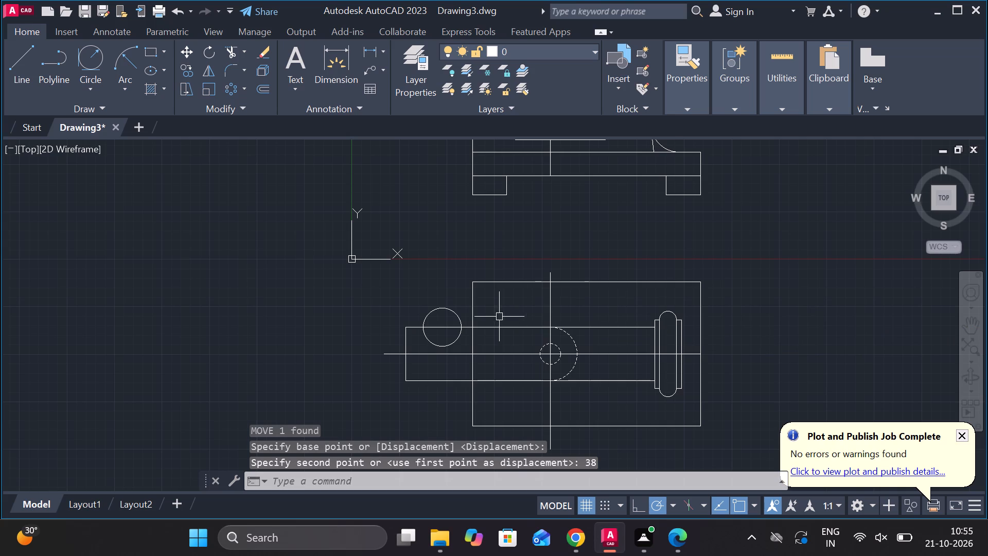
Draw a concentric 16-diameter circle at the centre of the 40-diameter circle.
scroll(451, 318, "up", 1)
key("Escape")
type("c")
key("space")
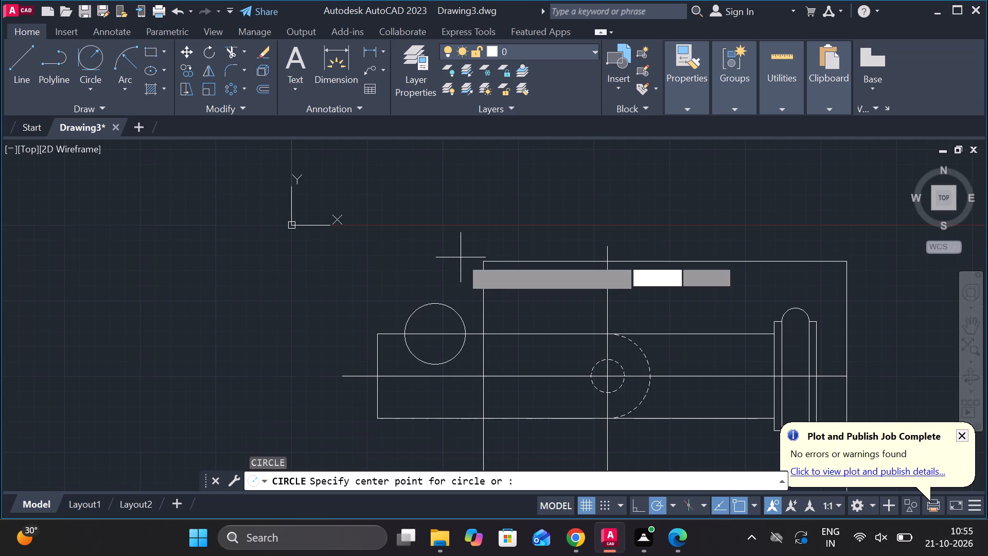
left_click(435, 333)
type("d")
key("space")
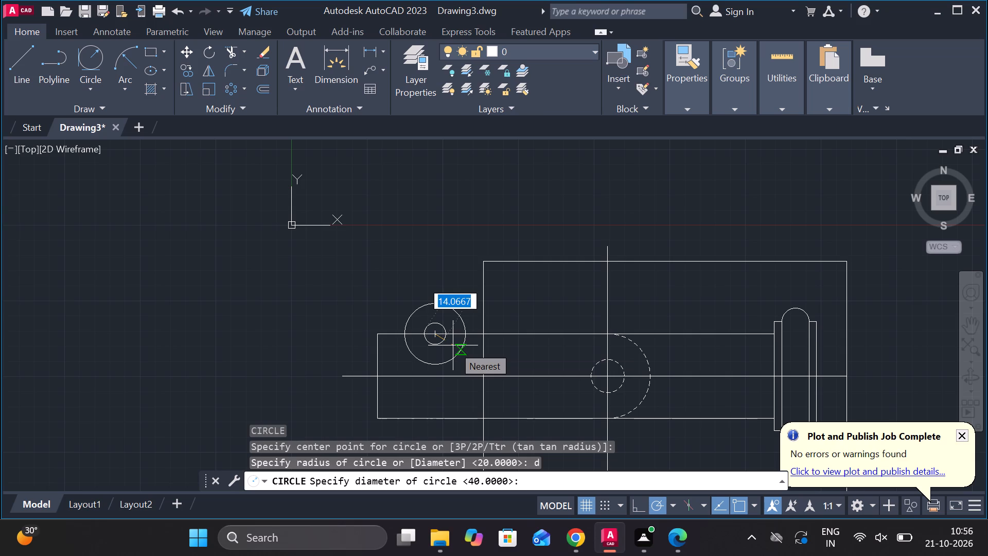
type("16")
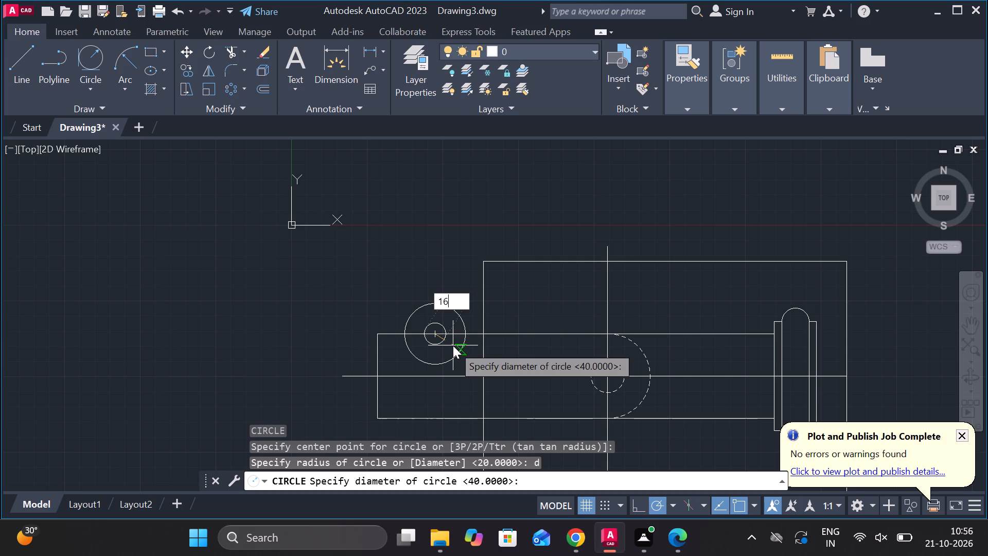
key("space")
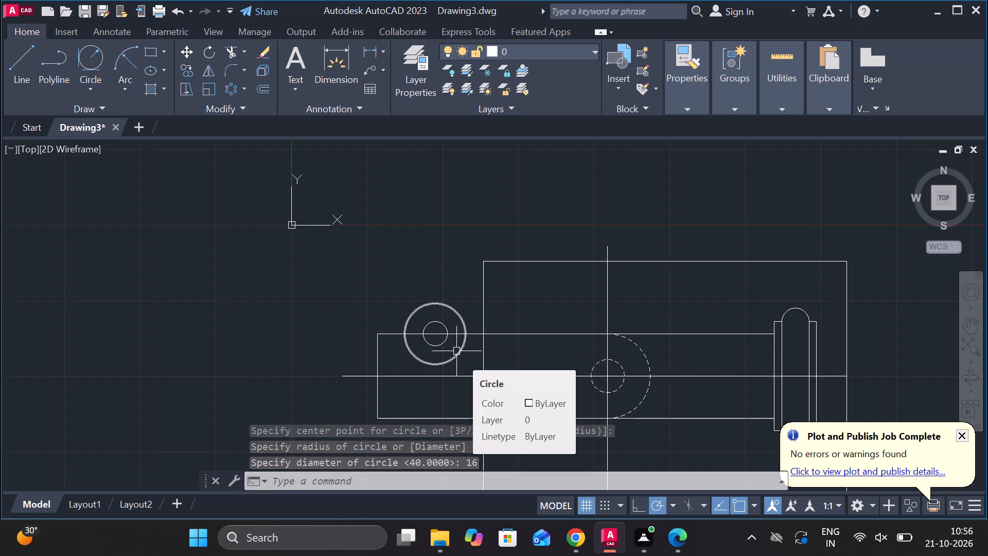
Set the linetype of the top view's two centre lines and the front view's vertical centre line to DASHED.
scroll(440, 340, "up", 1)
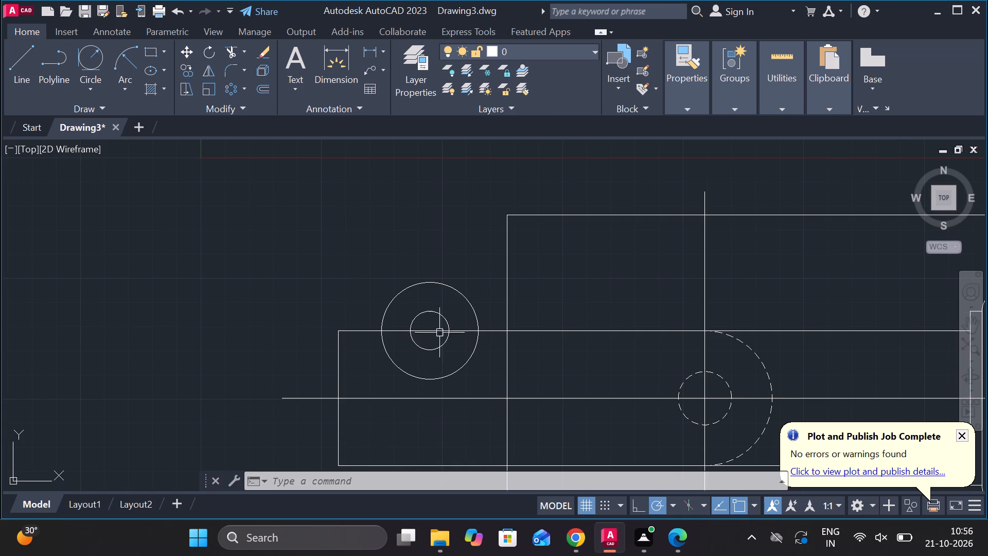
scroll(439, 331, "up", 1)
scroll(439, 331, "down", 3)
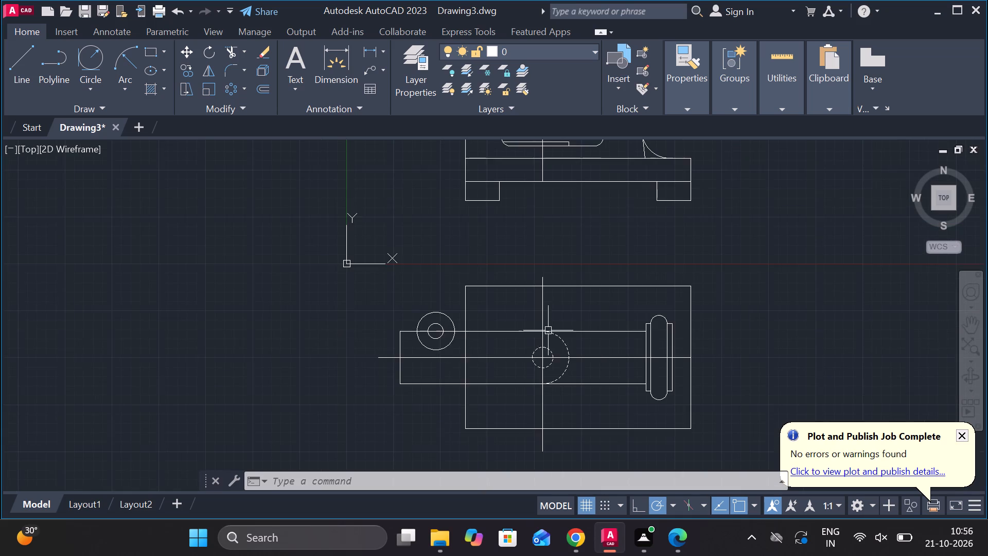
scroll(555, 323, "down", 2)
scroll(591, 325, "up", 1)
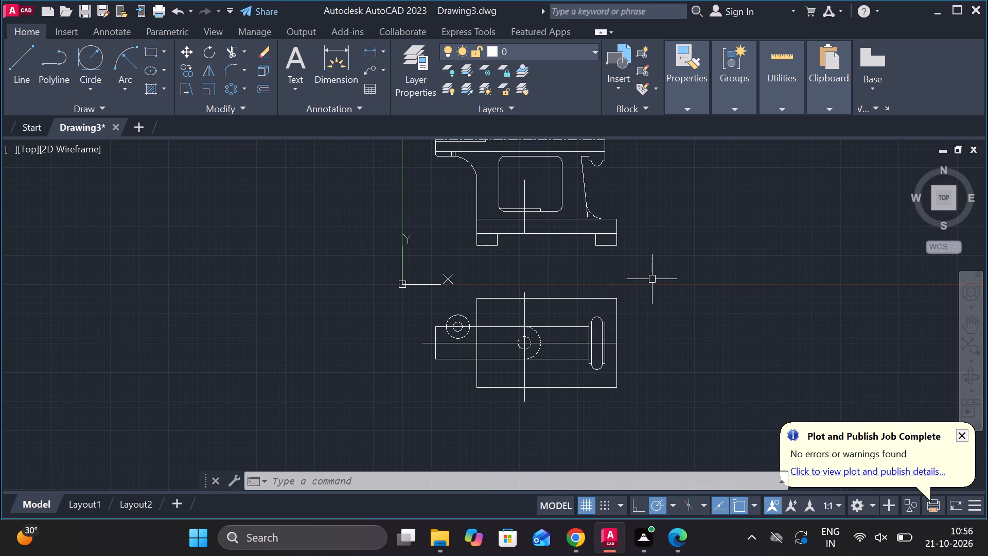
left_click(522, 314)
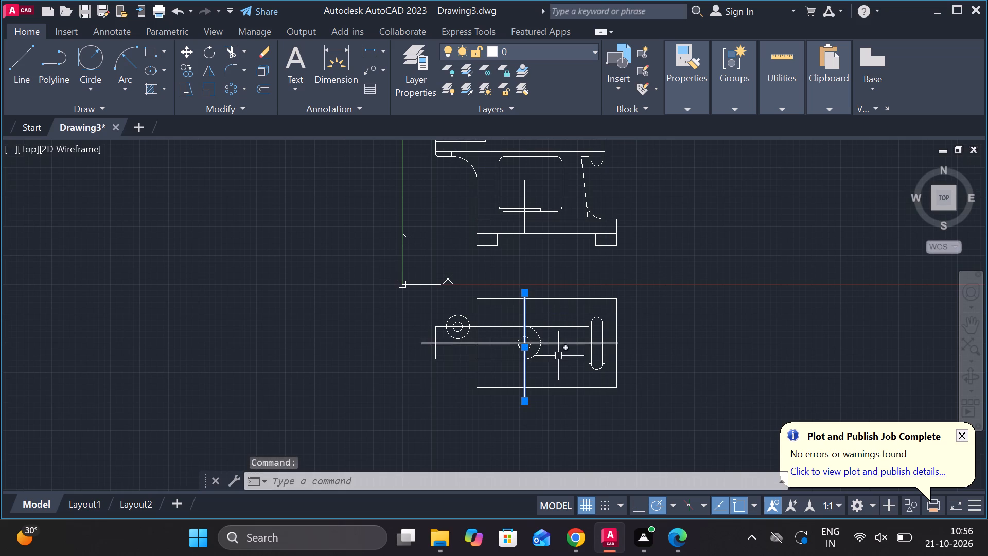
left_click(559, 344)
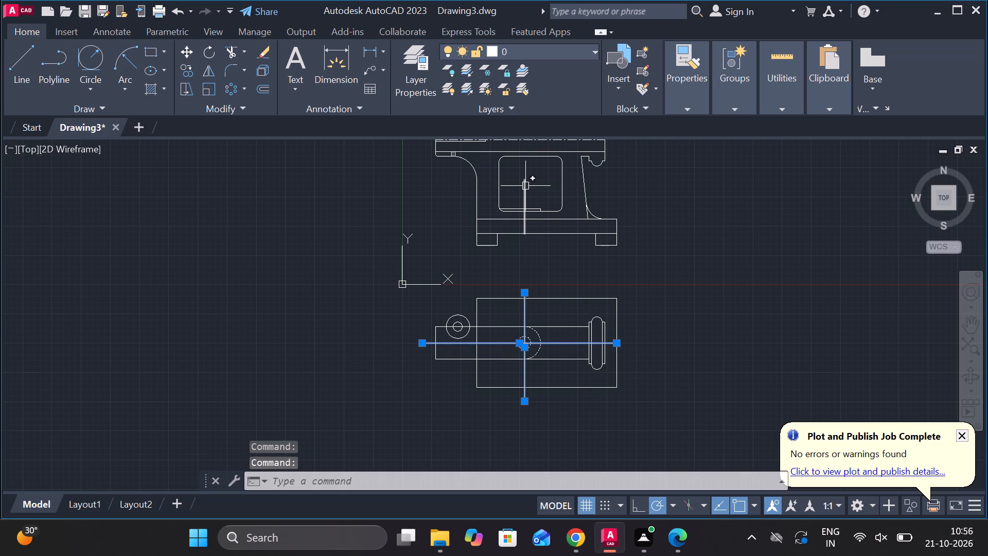
left_click(522, 185)
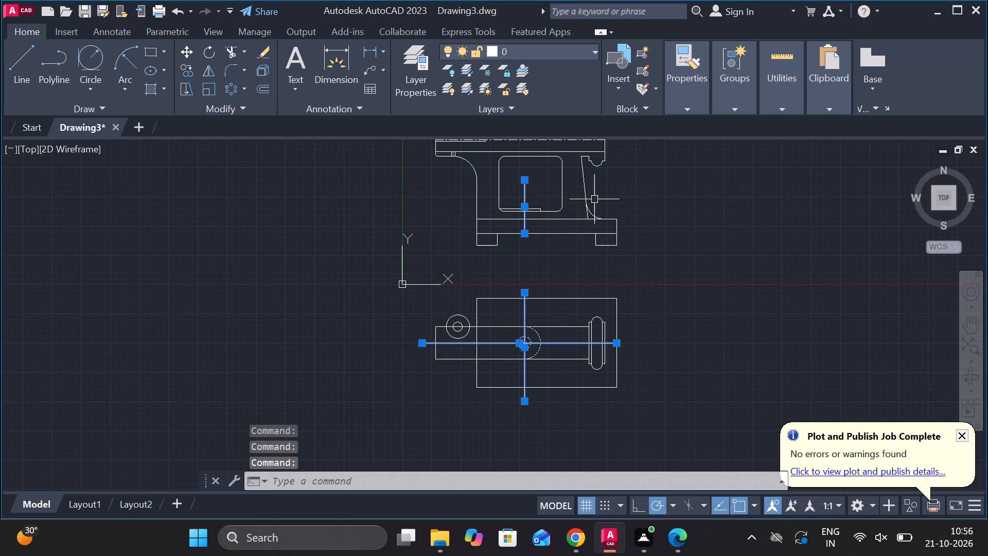
left_click(707, 109)
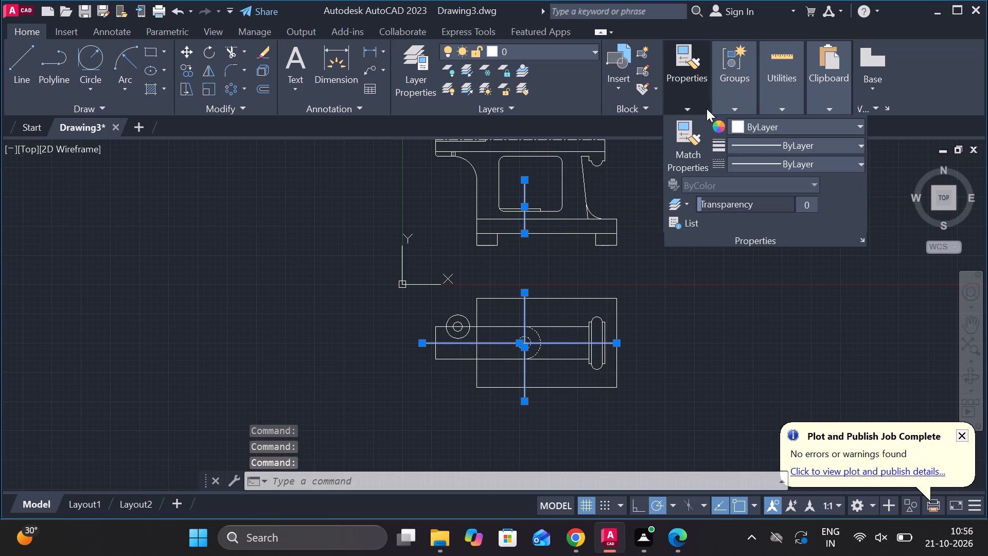
left_click(764, 158)
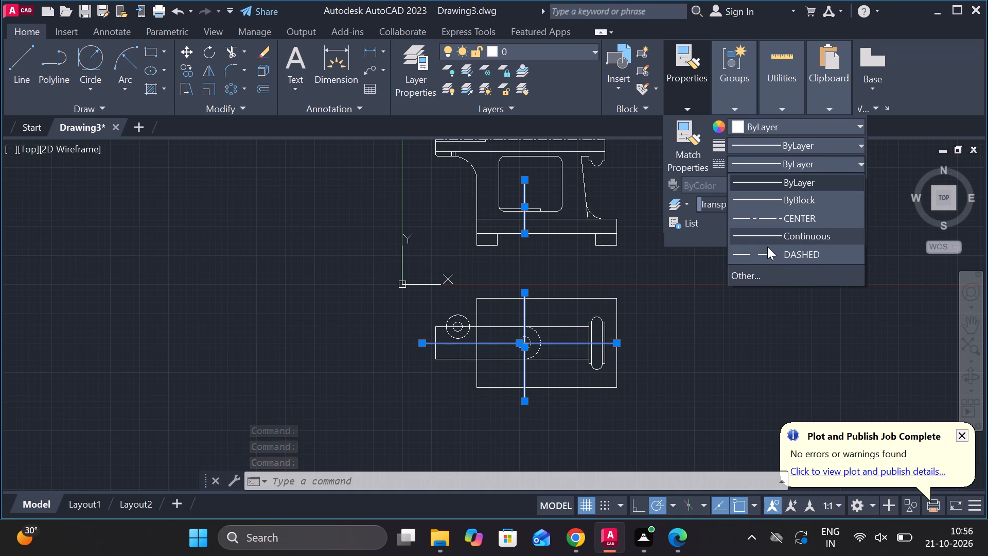
left_click(751, 257)
scroll(542, 276, "up", 2)
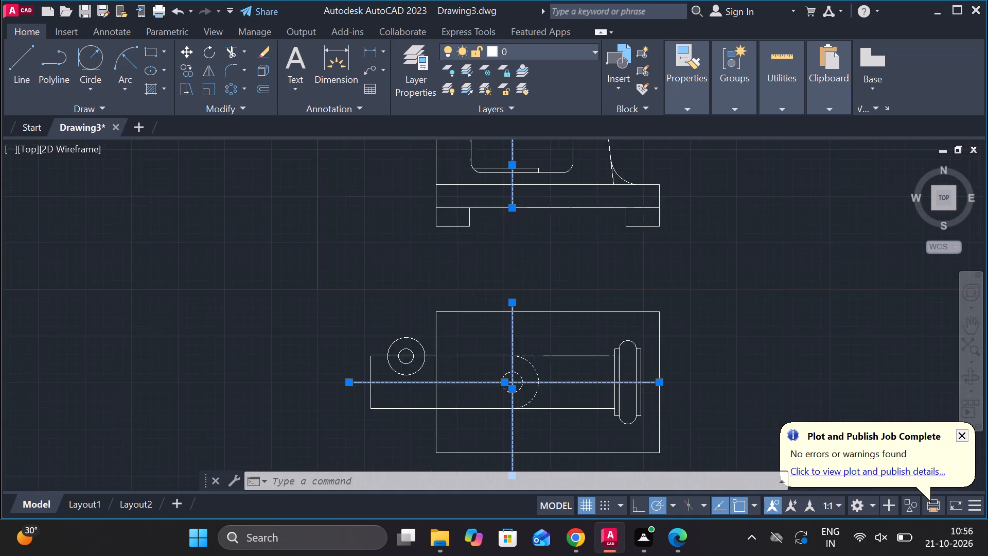
key("Escape")
Draw a vertical projection line from the small dashed circle's right quadrant up into the front view's rounded rectangular opening.
scroll(542, 274, "down", 1)
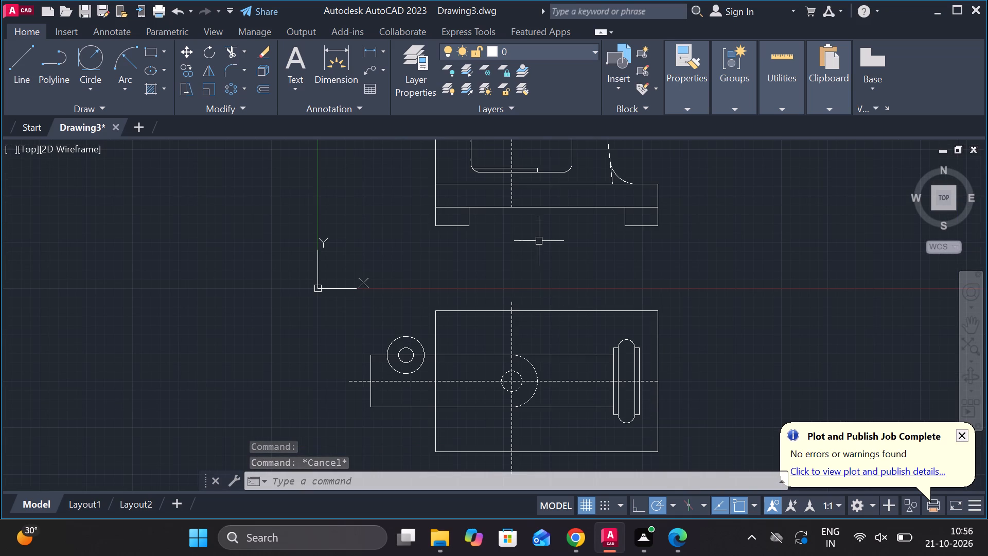
key("l")
key("Return")
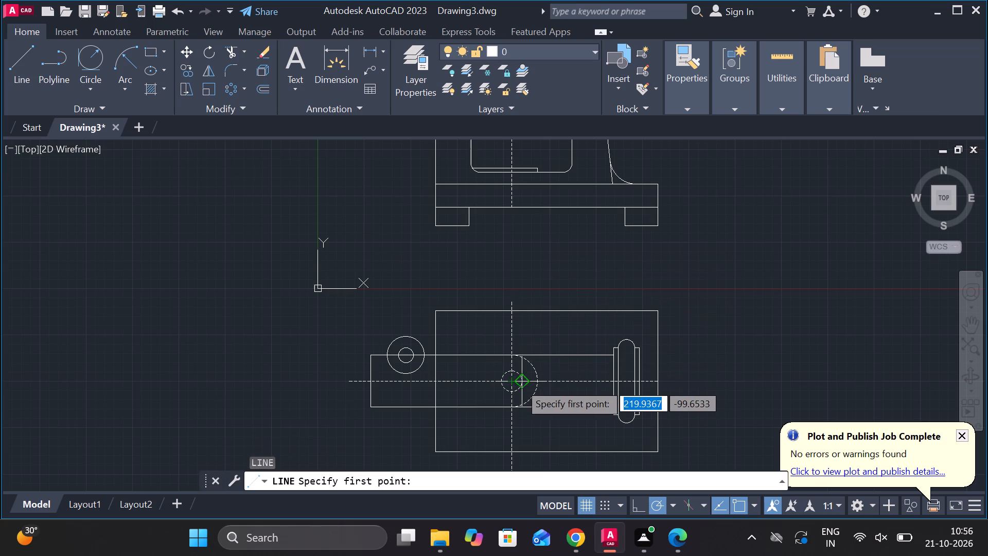
scroll(519, 383, "up", 2)
left_click(524, 379)
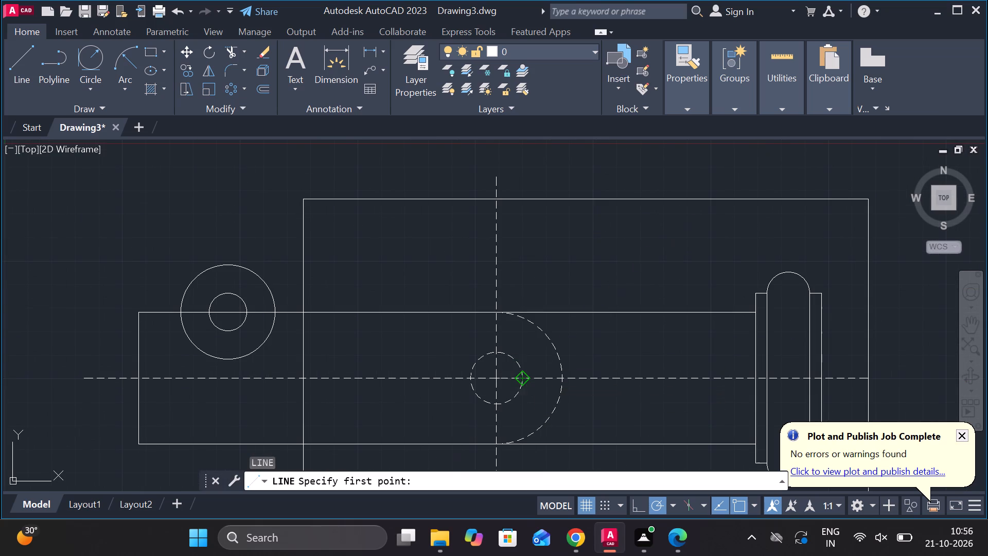
middle_click_drag(536, 228, 533, 393)
scroll(531, 282, "down", 3)
middle_click_drag(531, 272, 531, 338)
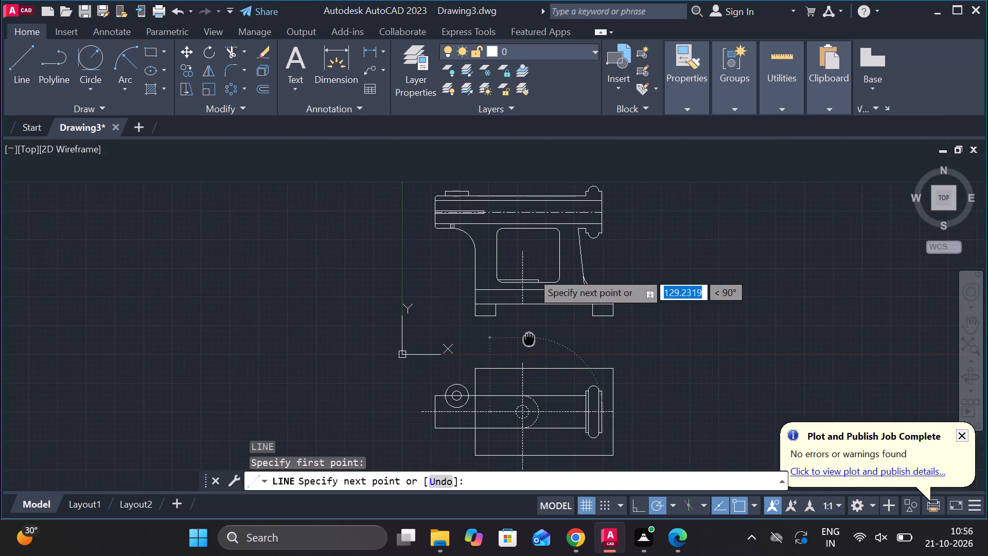
scroll(522, 251, "up", 3)
left_click(534, 252)
scroll(563, 253, "down", 2)
key("Escape")
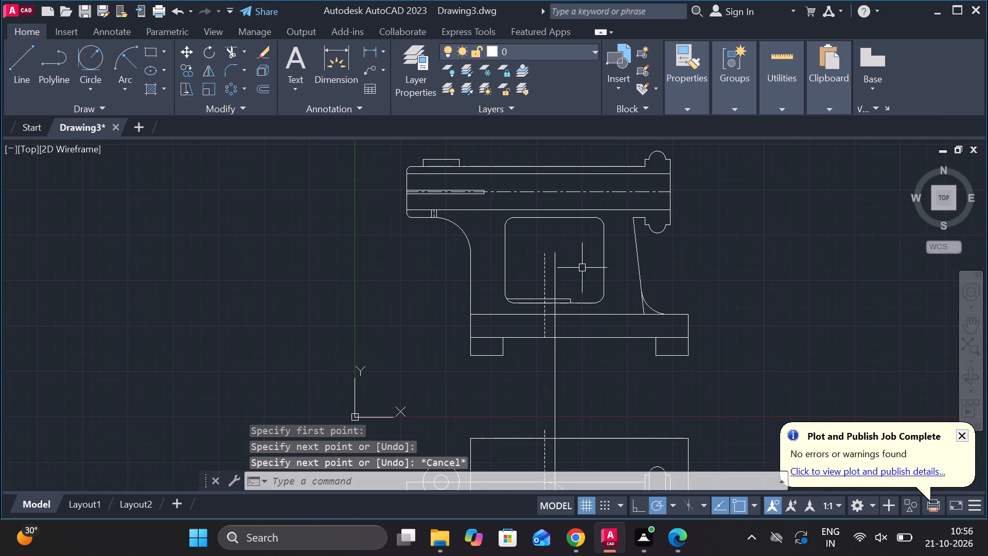
Draw a matching vertical projection line from the small dashed circle's left quadrant up into the front view's opening.
key("space")
middle_click_drag(574, 342, 574, 261)
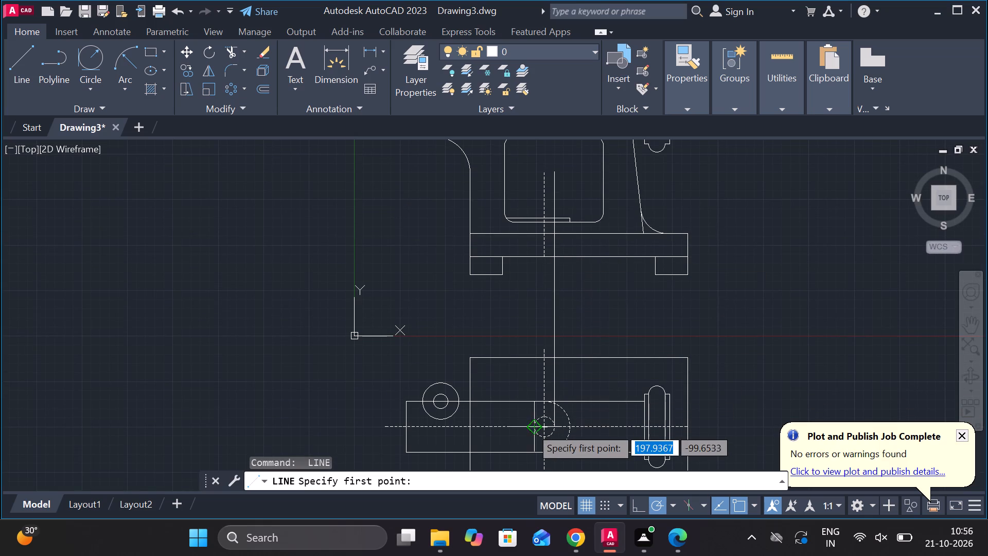
left_click(531, 427)
left_click(533, 160)
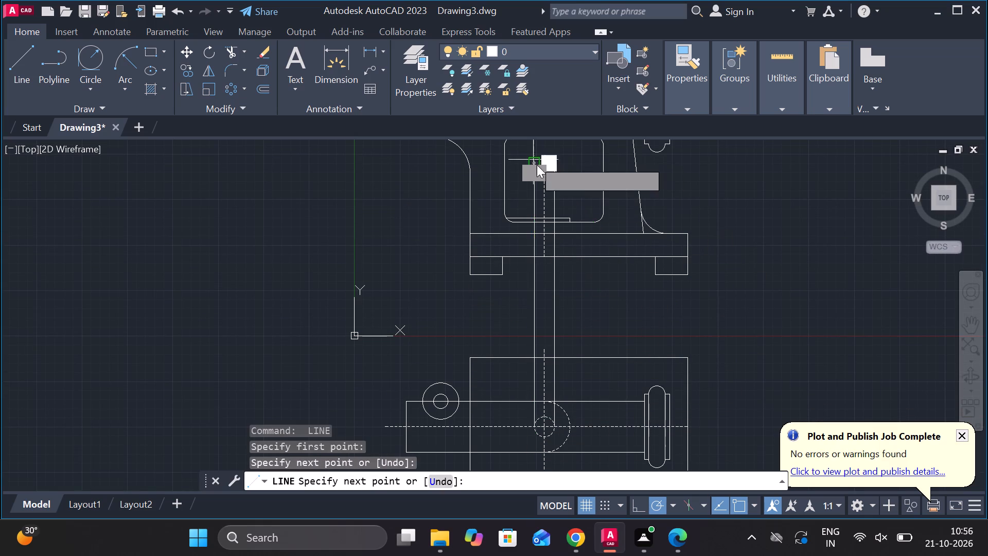
key("Escape")
Trim both projection lines between the front view's base plate and the top view's upper edge.
type("tr")
key("space")
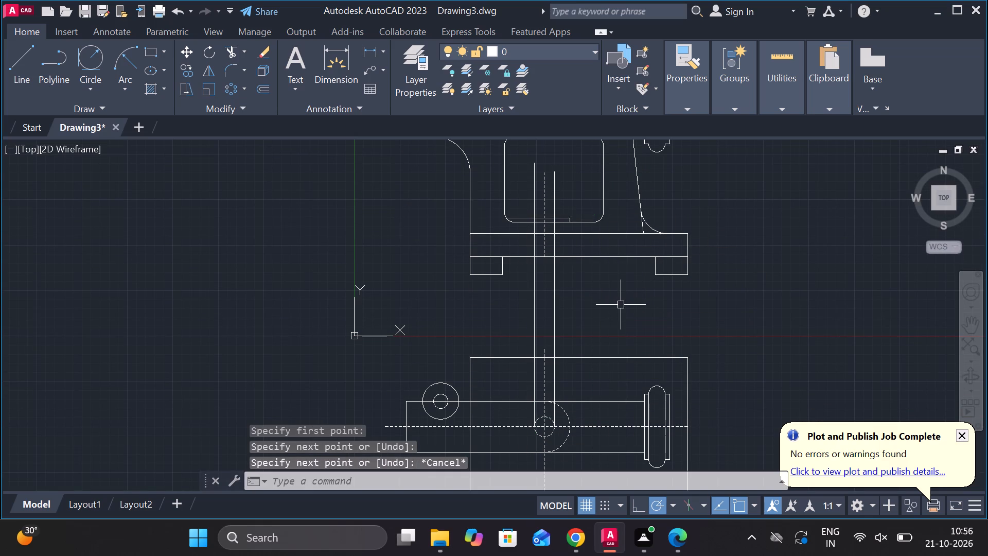
left_click_drag(576, 312, 480, 298)
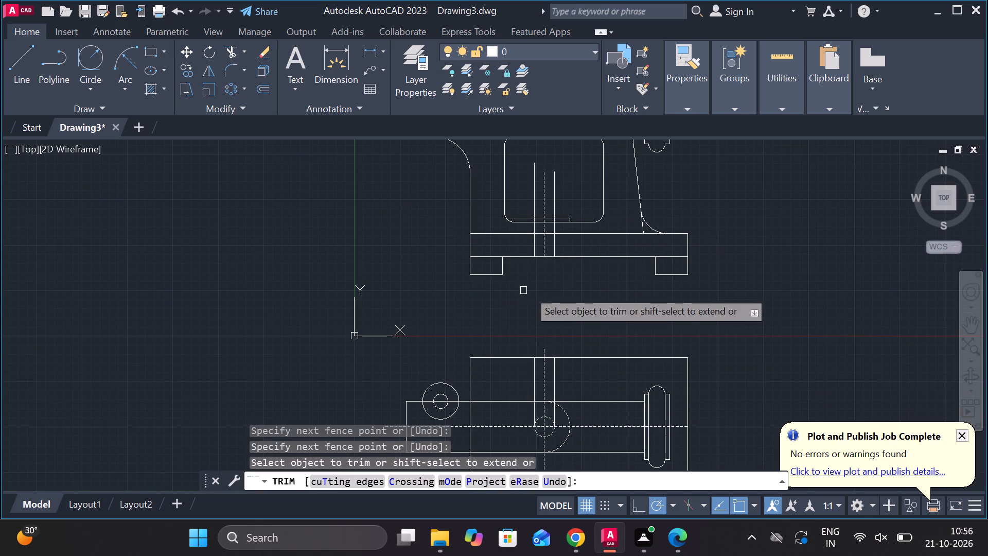
Trim the upper ends of the two projection lines inside the front view's opening, back to the thin raised pad.
left_click_drag(565, 183, 534, 181)
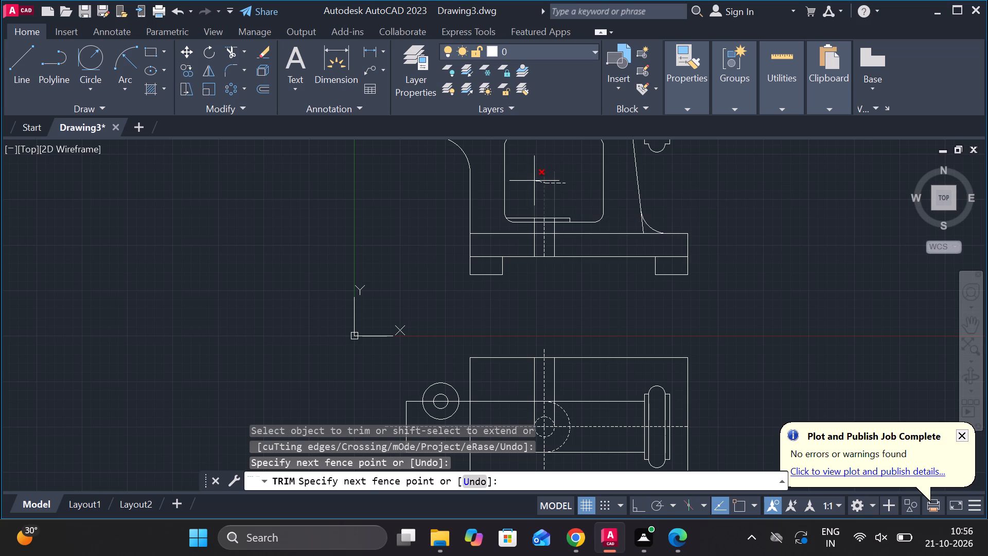
left_click_drag(534, 181, 531, 181)
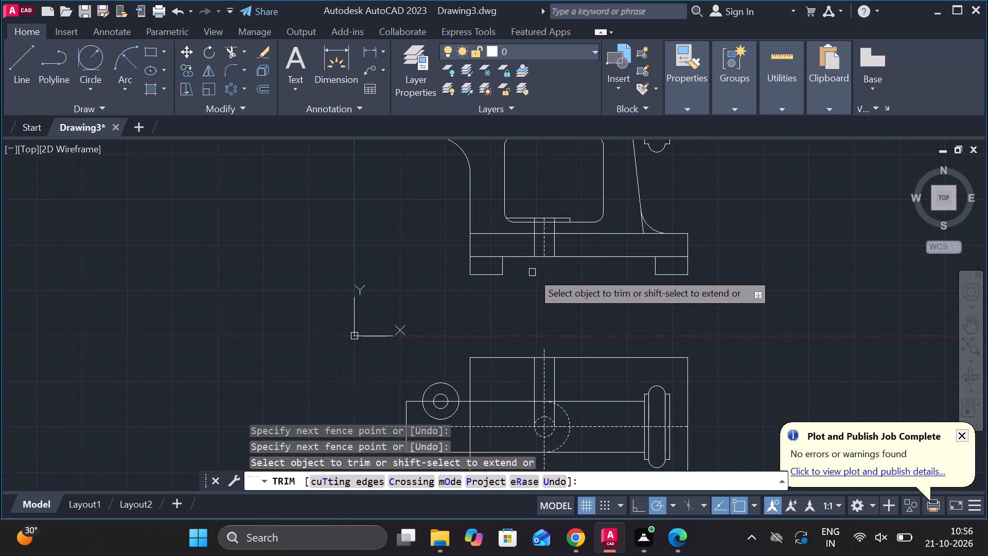
scroll(532, 272, "up", 1)
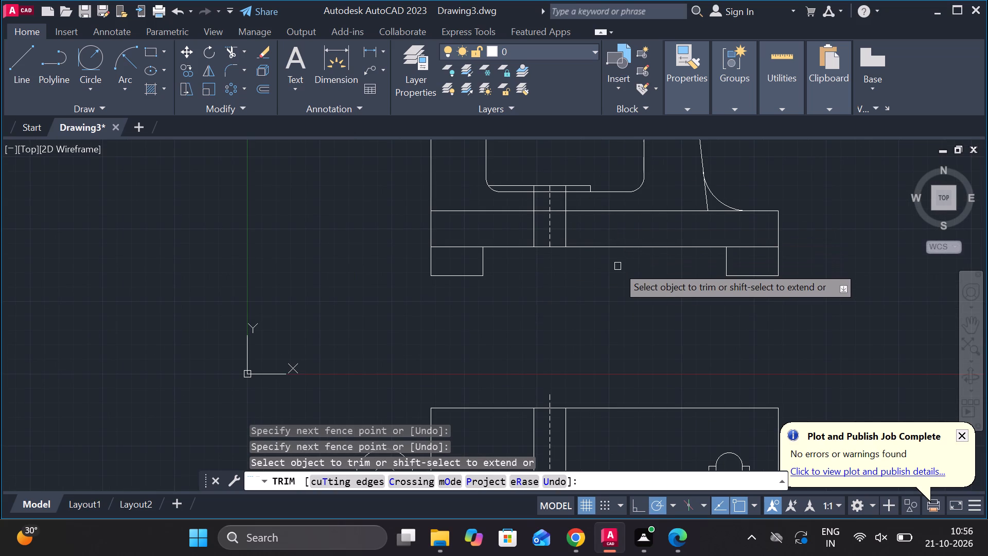
left_click(583, 198)
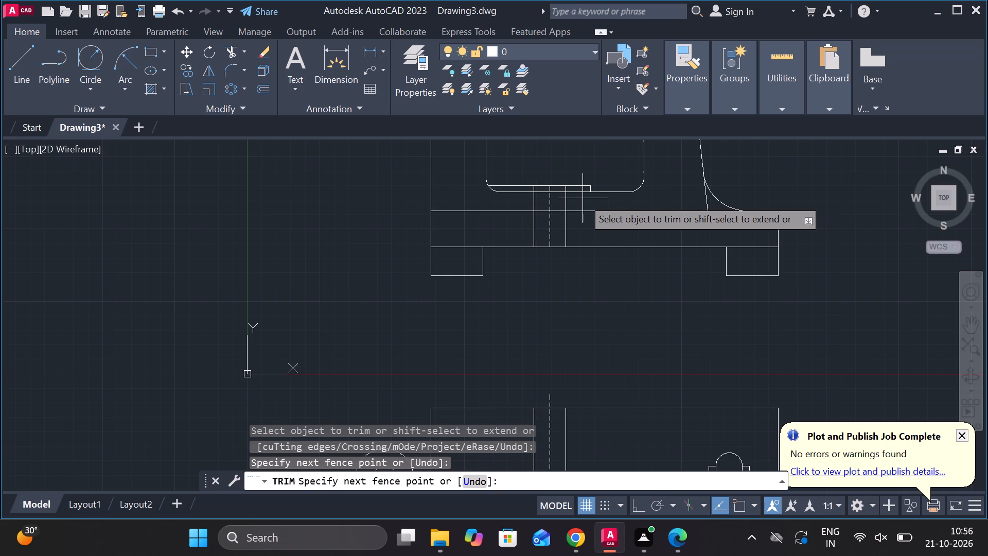
key("Escape")
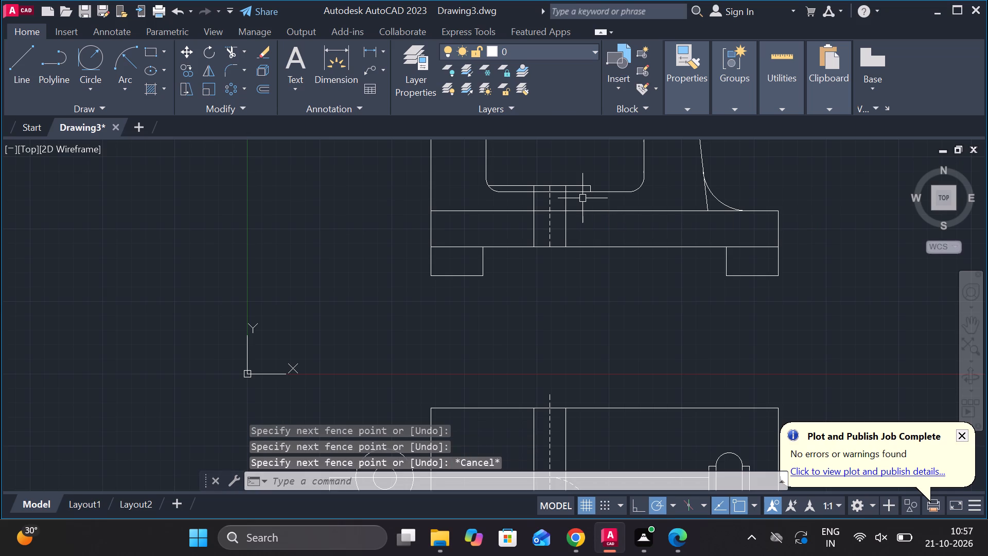
Set the linetype of the front view's two base hole edge lines to DASHED.
scroll(583, 198, "up", 2)
left_click(539, 203)
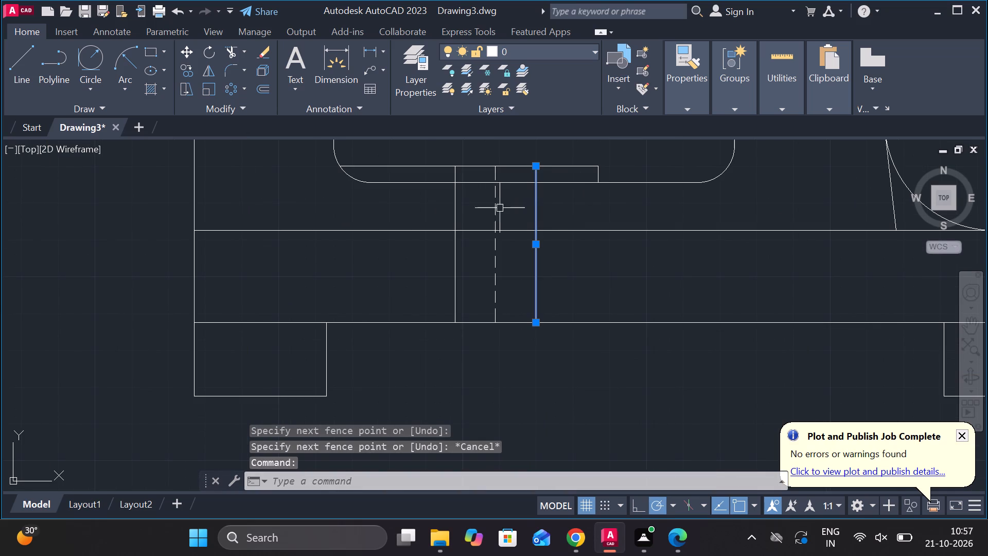
left_click(453, 203)
left_click(678, 106)
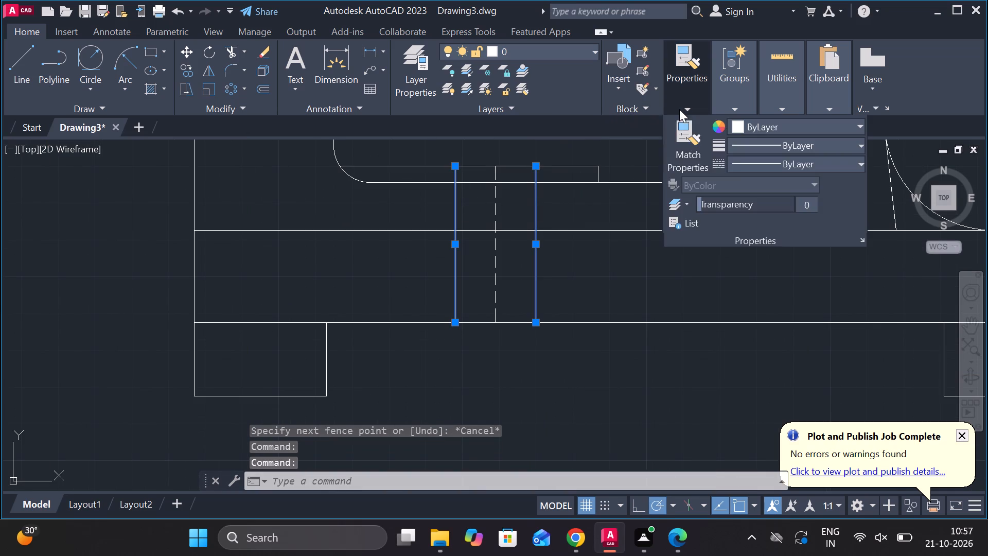
left_click(747, 164)
left_click(752, 259)
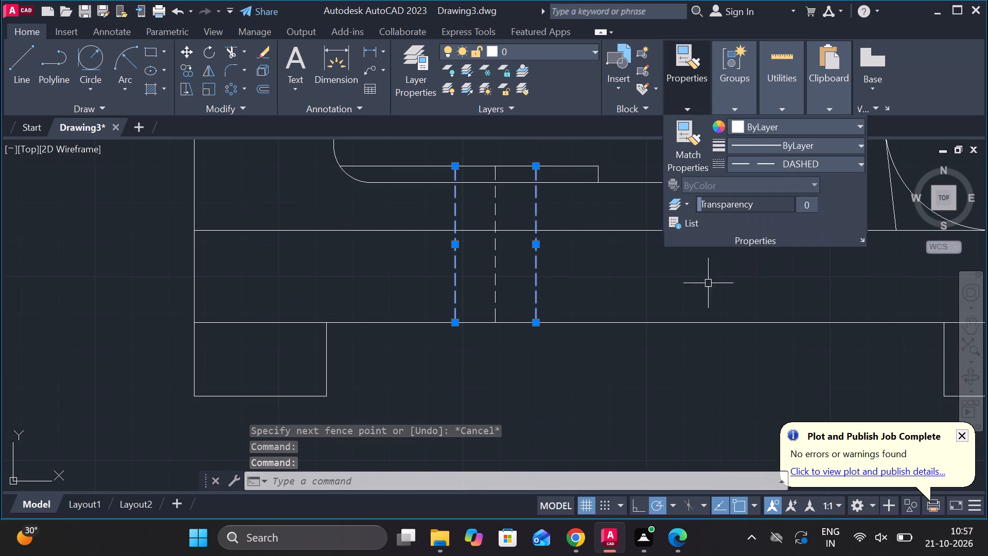
key("Escape")
Erase the two solid projection lines running up from the small dashed circle in the top view.
scroll(592, 352, "down", 3)
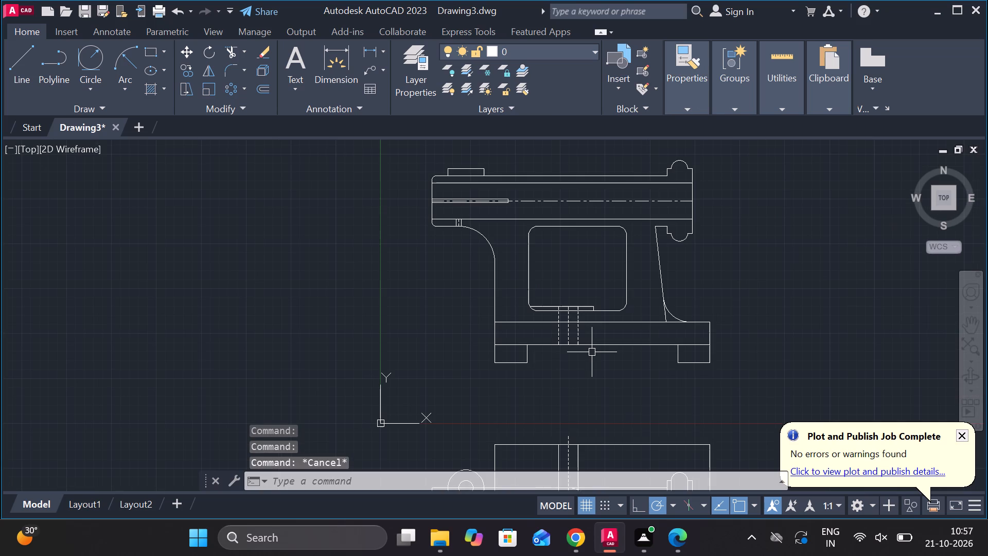
middle_click_drag(630, 373, 610, 342)
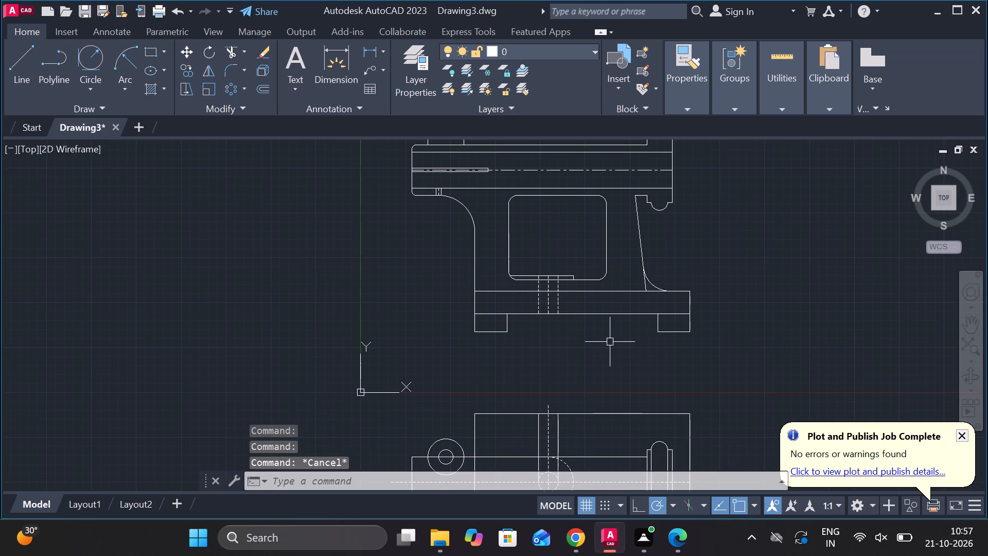
middle_click_drag(610, 343, 575, 307)
middle_click_drag(585, 311, 570, 236)
scroll(463, 321, "up", 2)
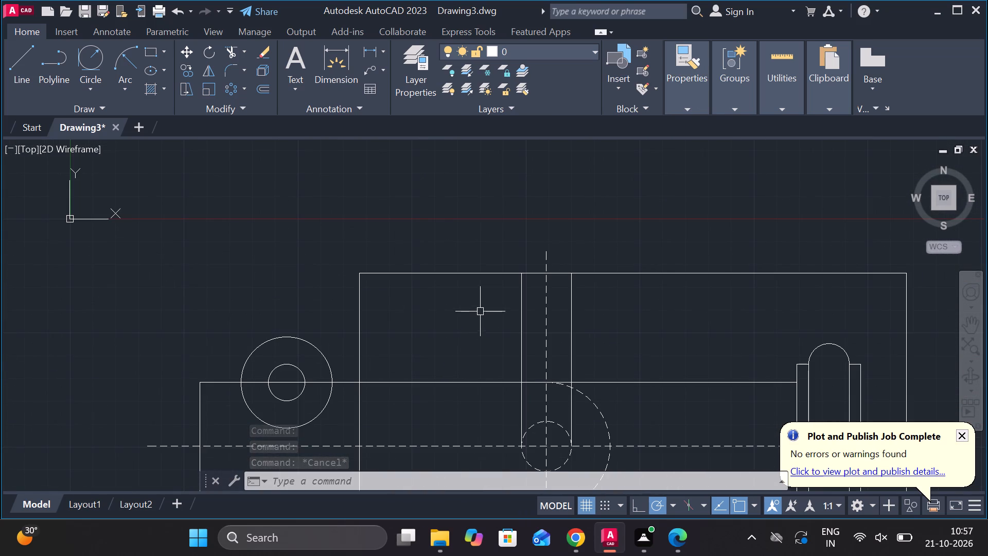
left_click(521, 302)
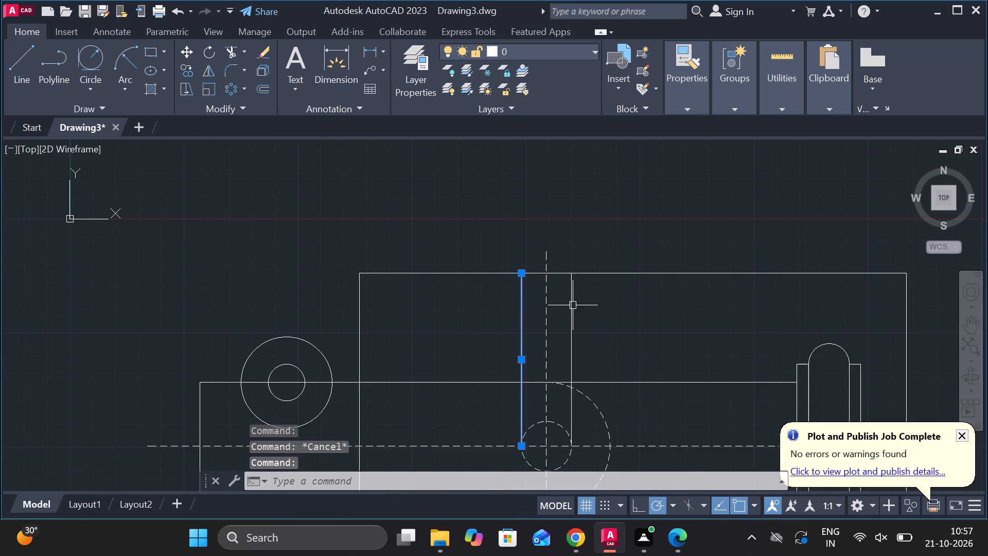
left_click(573, 305)
key("e")
key("space")
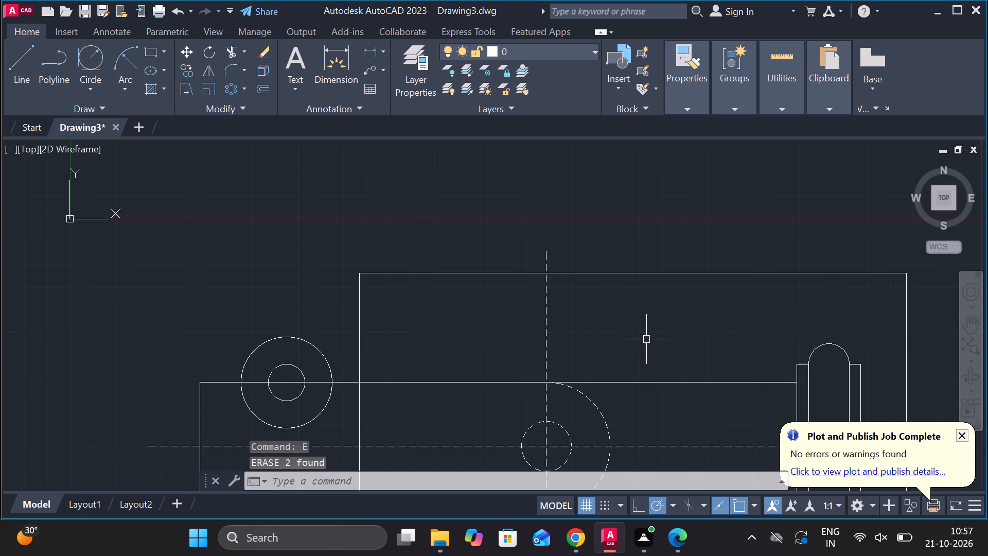
Draw a vertical projection line from the midpoint of the front view opening's right side down past the top view.
scroll(641, 316, "down", 2)
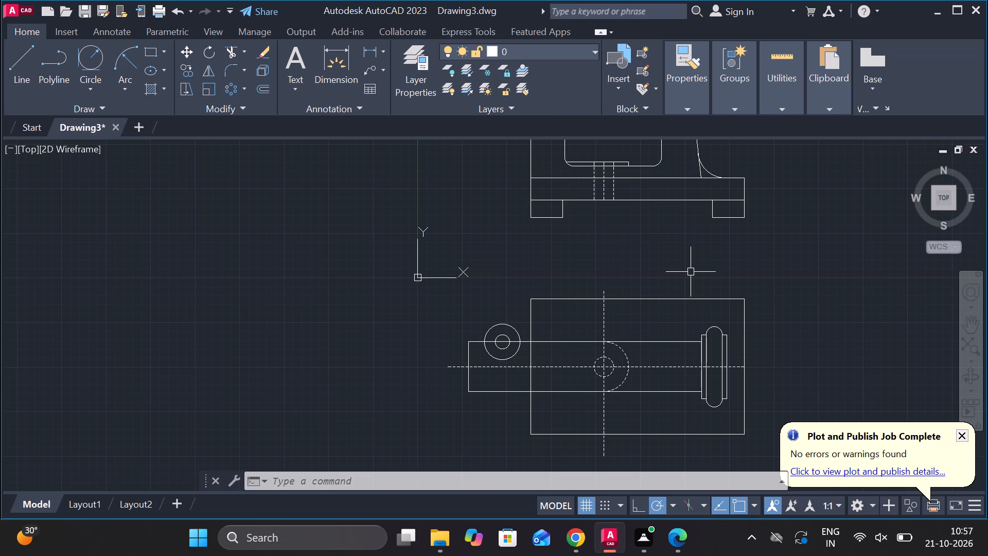
middle_click_drag(662, 255, 646, 280)
scroll(644, 280, "down", 1)
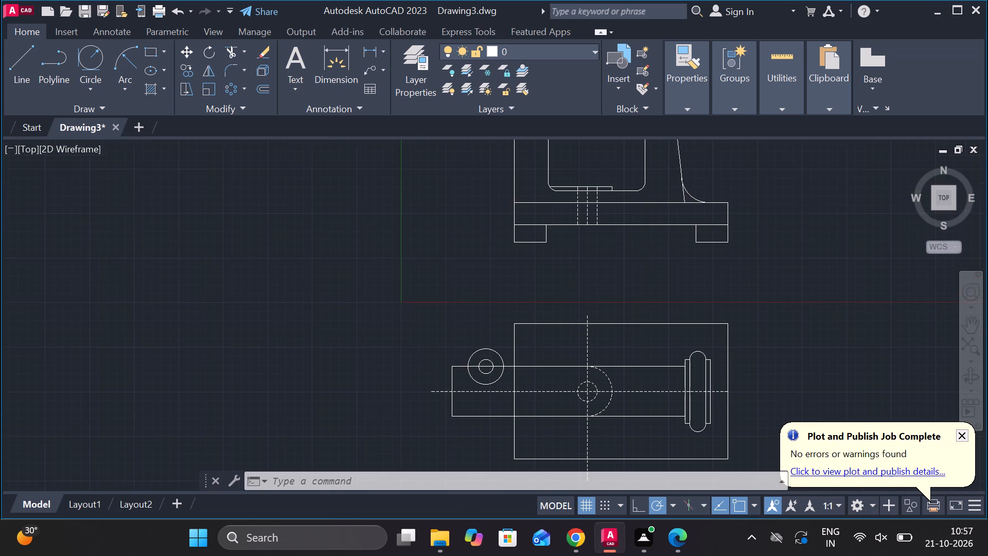
key("l")
key("Return")
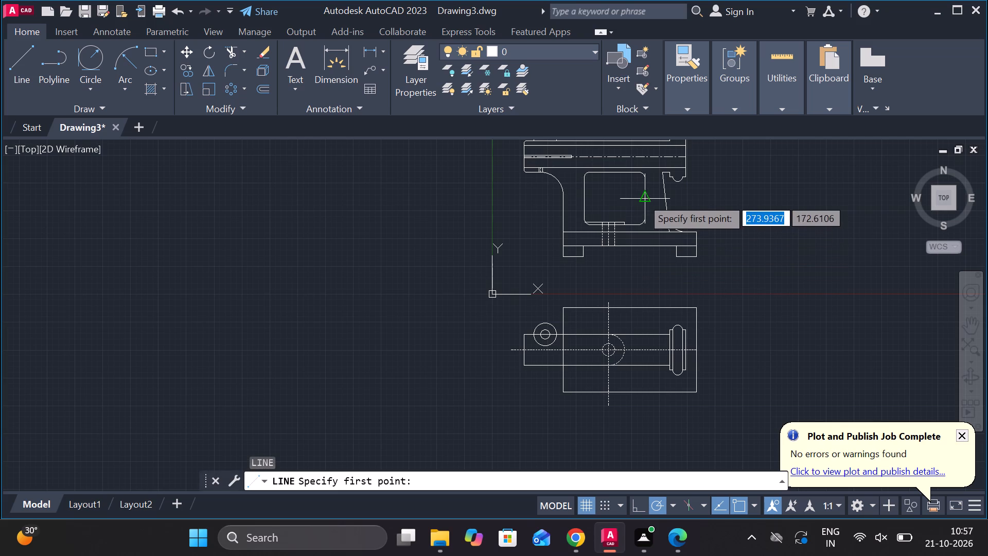
left_click(642, 198)
left_click(655, 433)
key("Escape")
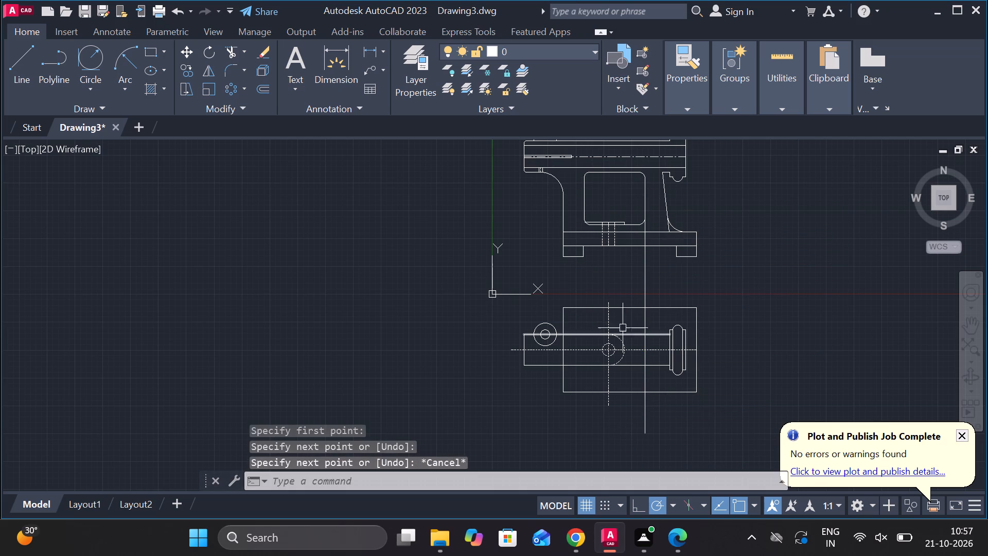
Draw a matching vertical projection line from the midpoint of the opening's left side down past the top view.
key("space")
left_click(587, 199)
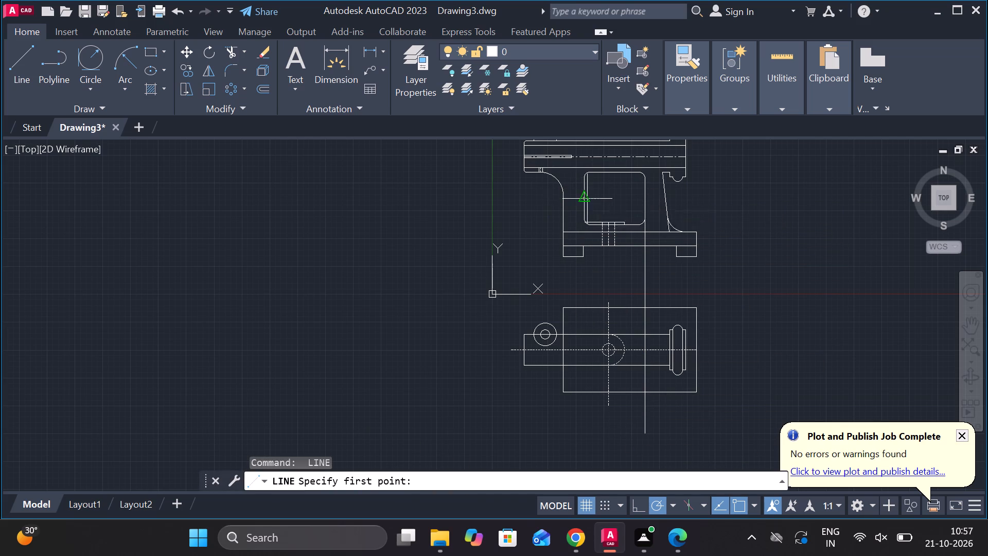
left_click(577, 424)
scroll(615, 402, "up", 1)
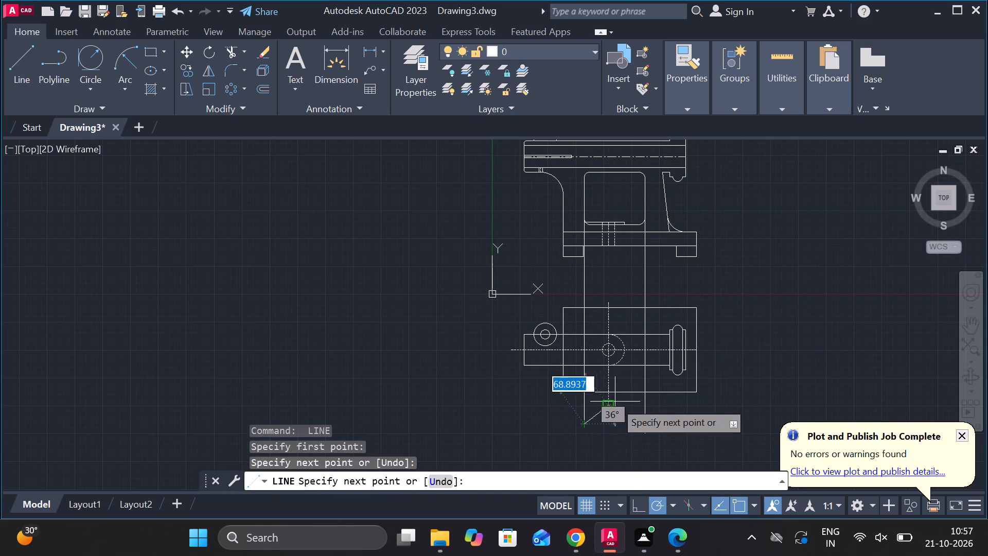
key("Escape")
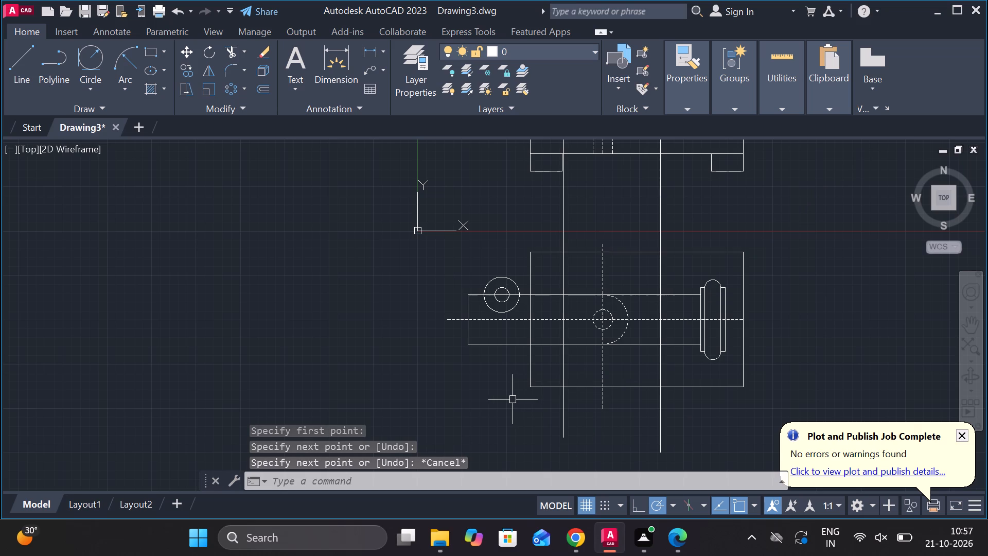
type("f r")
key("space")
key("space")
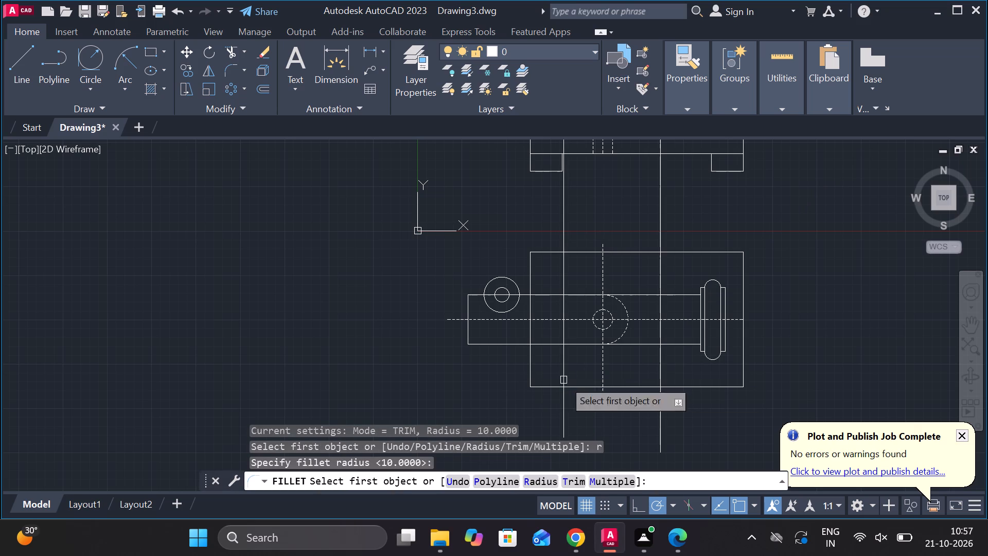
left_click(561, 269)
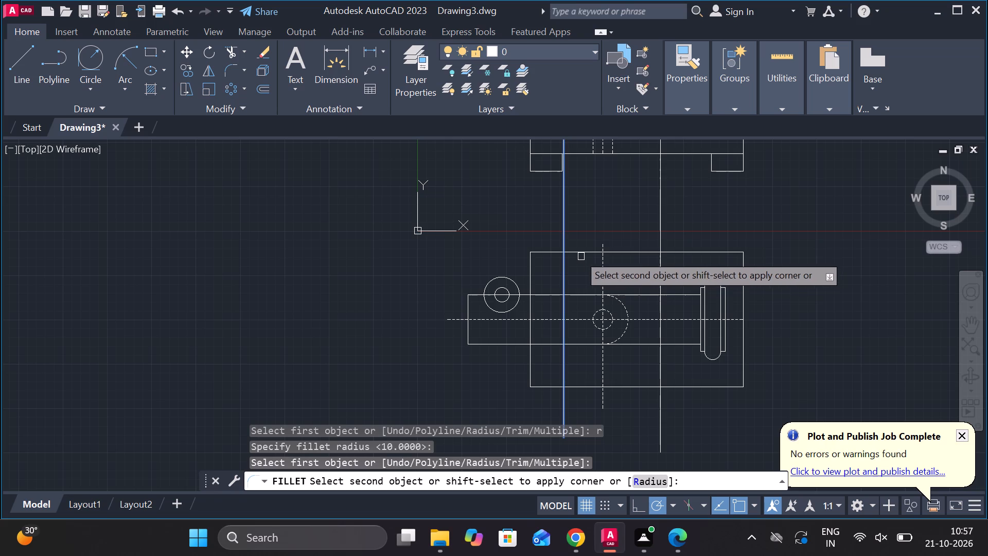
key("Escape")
Trim both opening projection lines between the two views and below the top view's bottom edge.
type("tr")
key("space")
left_click_drag(576, 235, 523, 225)
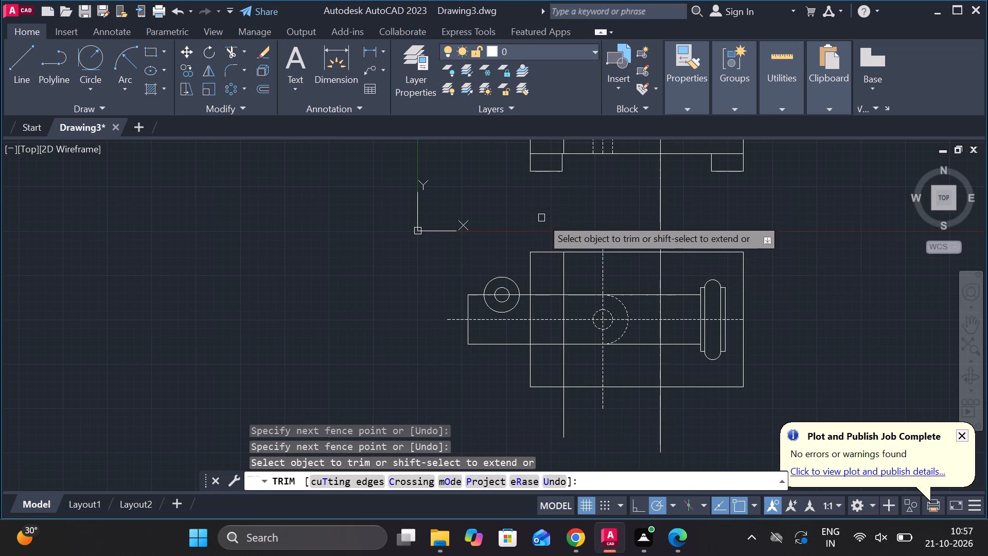
left_click_drag(656, 218, 695, 223)
left_click_drag(697, 421, 496, 432)
key("Escape")
Erase the two leftover projection line segments in the front view, from the opening's sides to the base plate's underside.
scroll(650, 220, "up", 1)
middle_click_drag(653, 220, 658, 357)
scroll(646, 348, "down", 1)
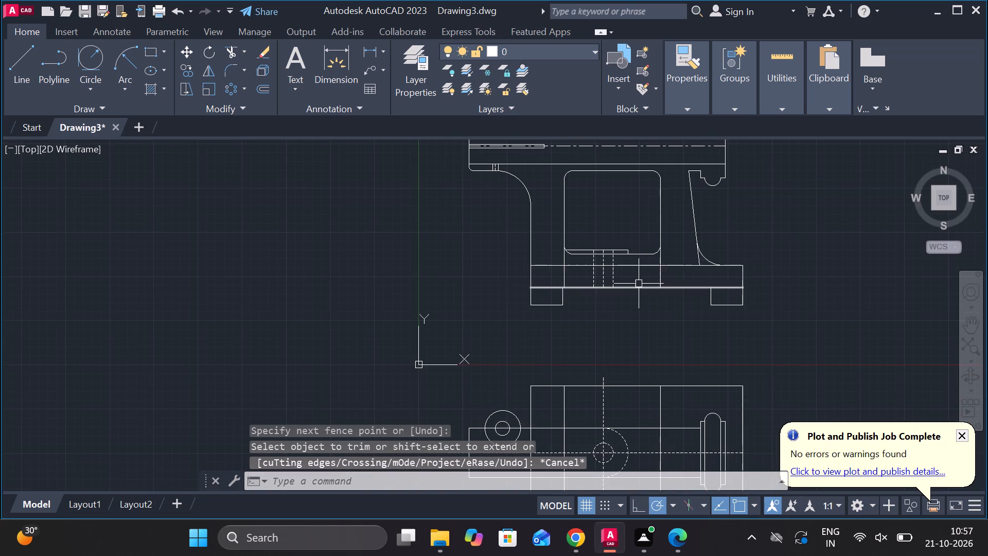
scroll(640, 282, "up", 1)
left_click(671, 268)
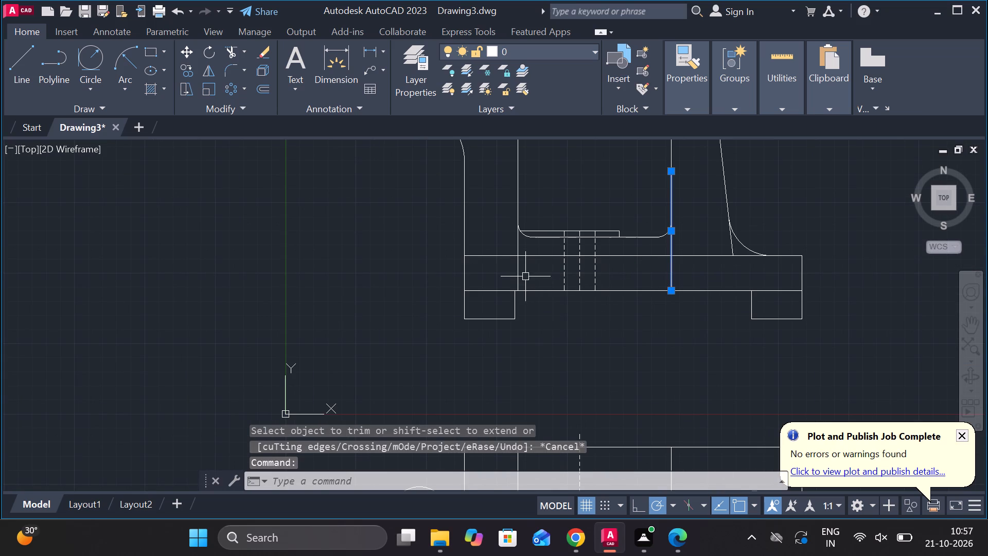
left_click(513, 268)
left_click(521, 274)
left_click(517, 272)
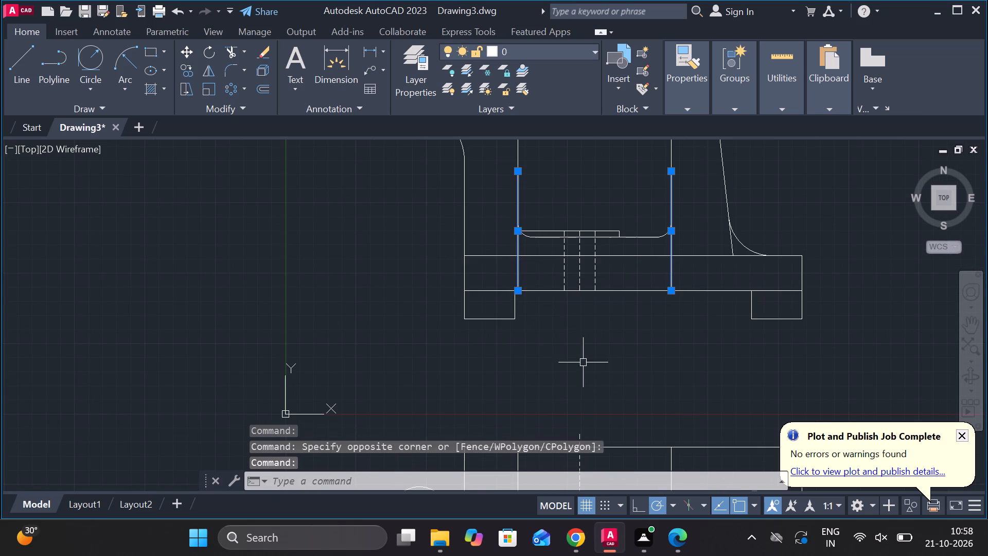
type("e")
key("space")
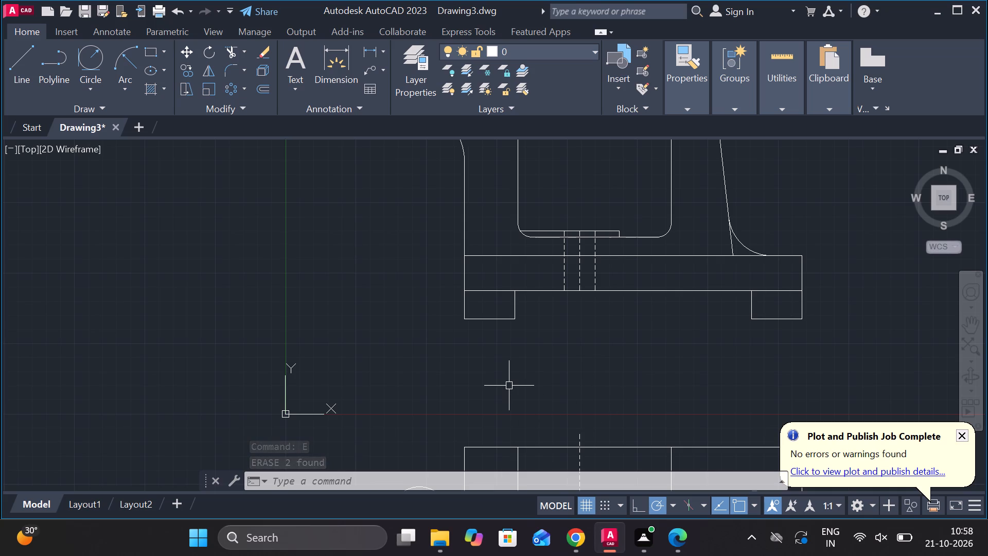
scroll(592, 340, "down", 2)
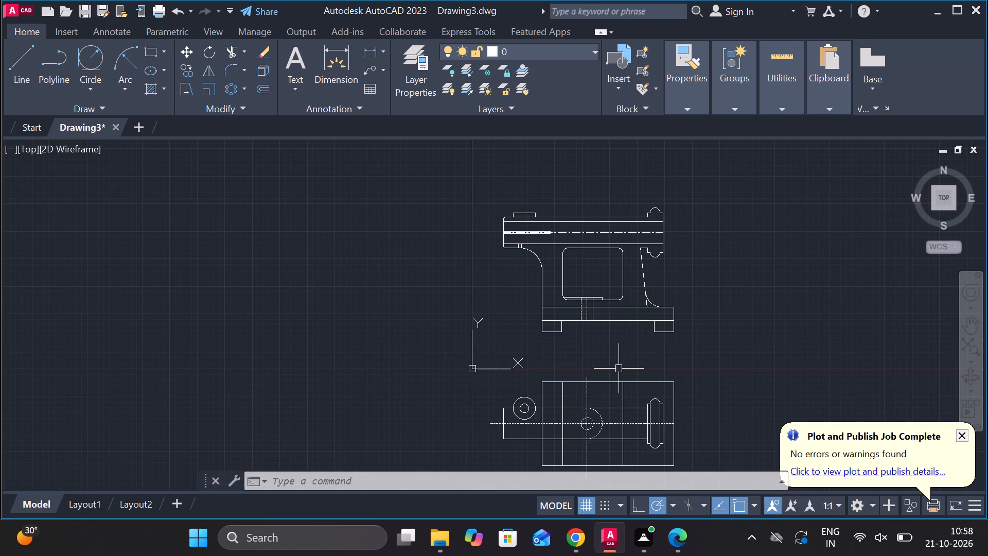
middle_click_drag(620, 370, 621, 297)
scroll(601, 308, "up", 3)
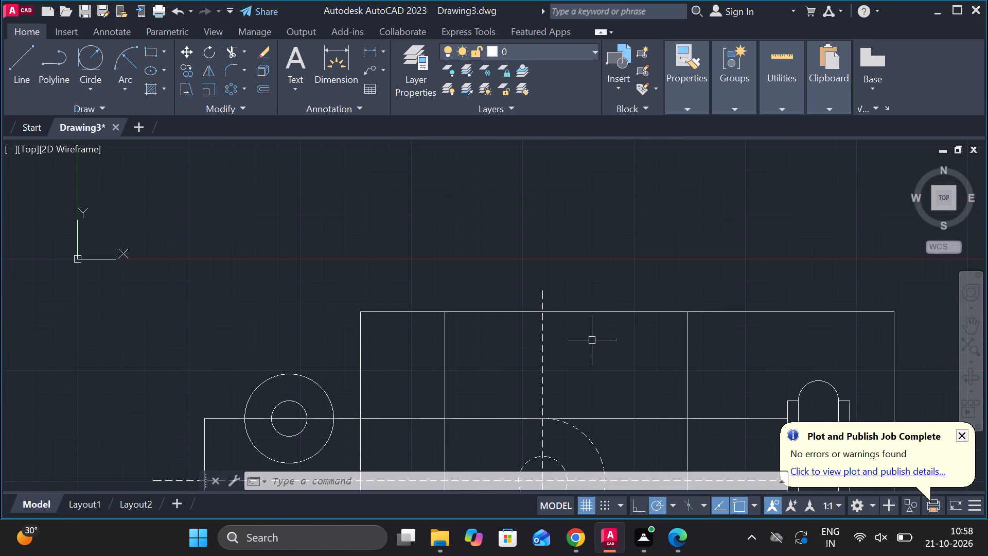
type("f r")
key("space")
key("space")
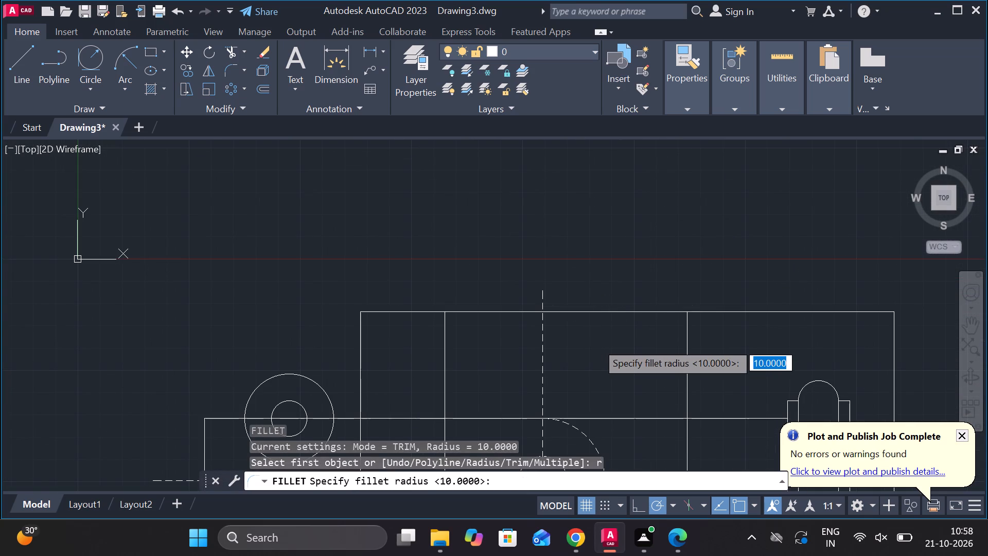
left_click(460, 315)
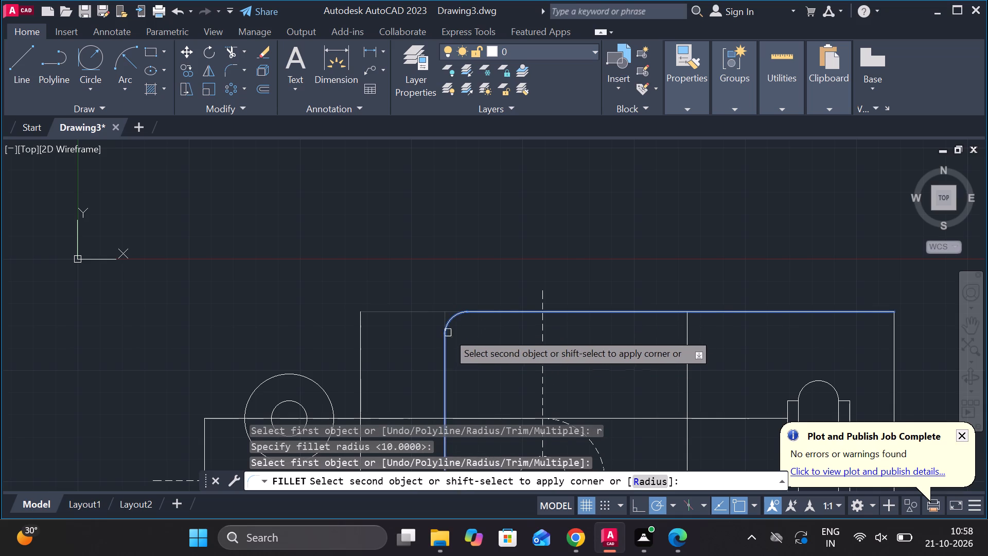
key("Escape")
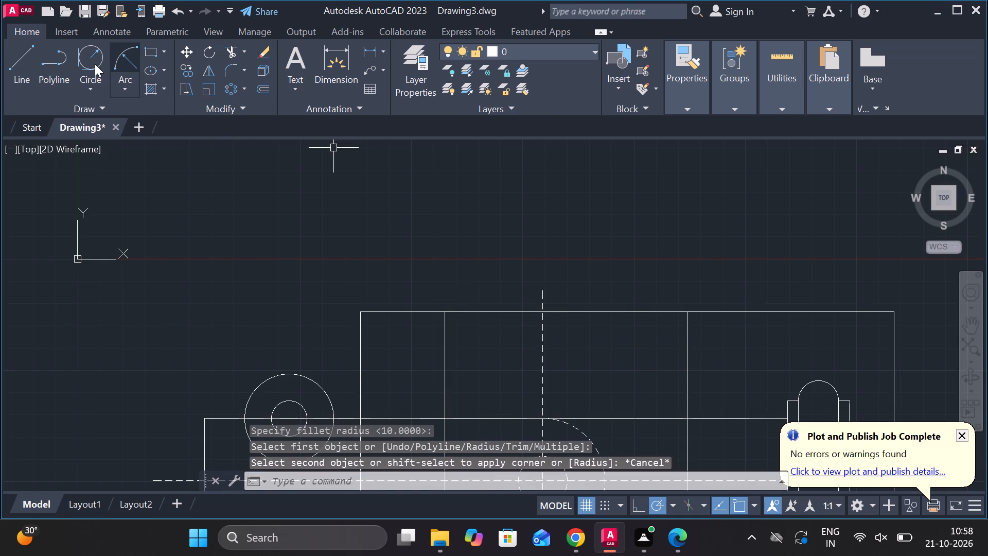
Draw a circle of radius 10 tangent to the top view's left projected line and the rectangle's upper edge.
left_click(92, 64)
left_click(444, 350)
left_click(466, 317)
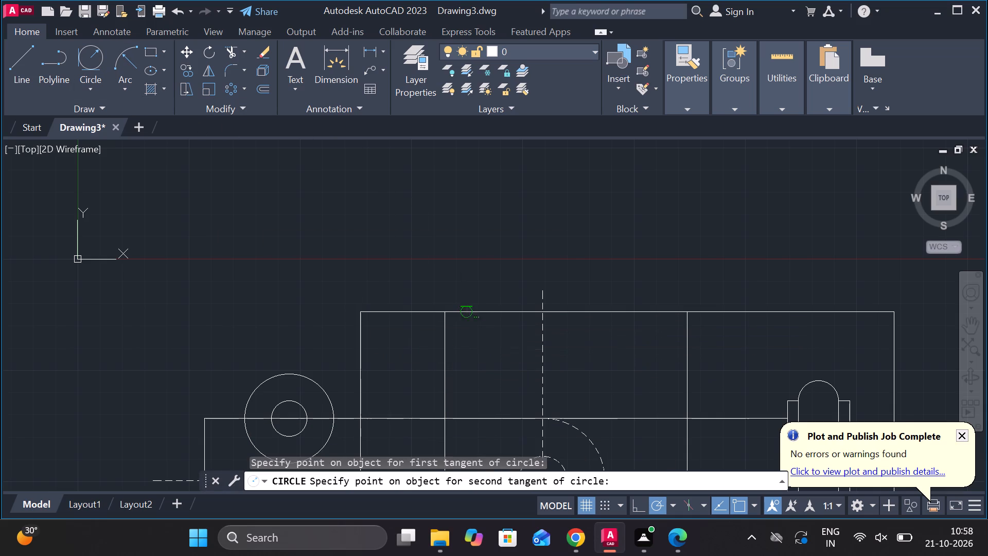
type("10")
key("Return")
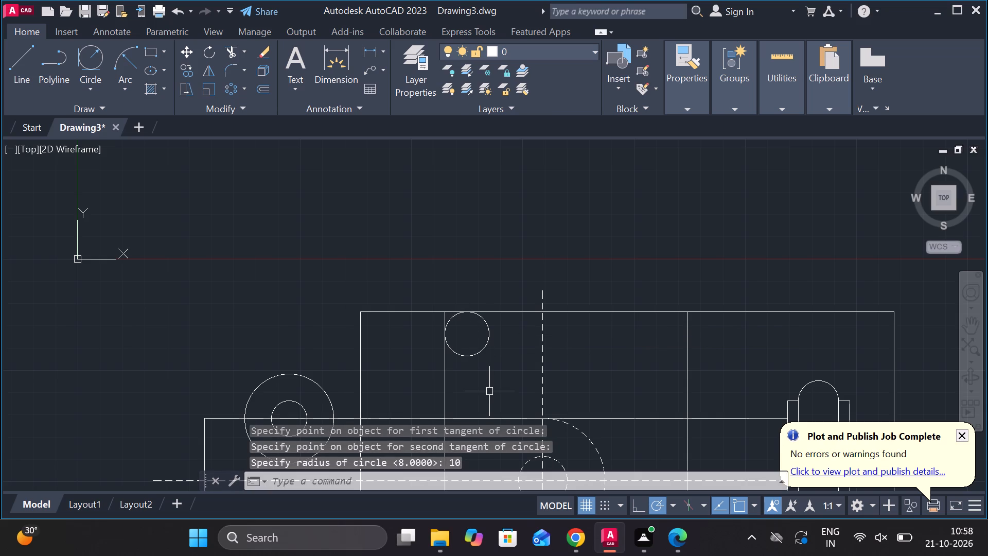
key("y")
key("Escape")
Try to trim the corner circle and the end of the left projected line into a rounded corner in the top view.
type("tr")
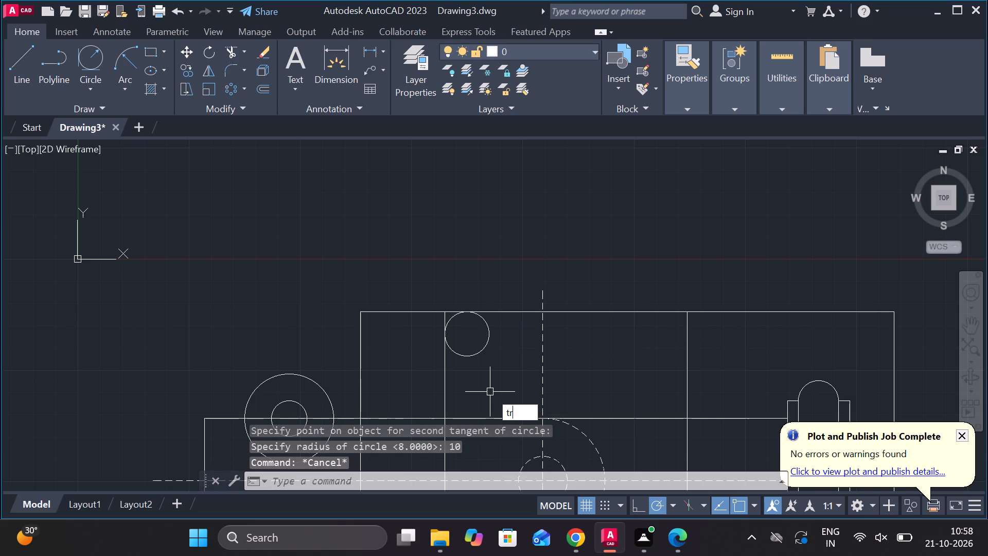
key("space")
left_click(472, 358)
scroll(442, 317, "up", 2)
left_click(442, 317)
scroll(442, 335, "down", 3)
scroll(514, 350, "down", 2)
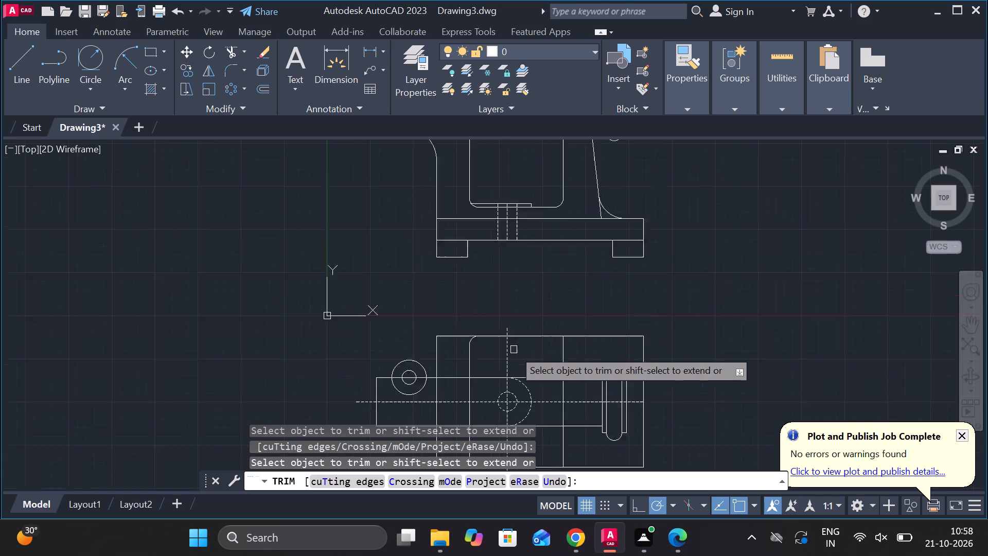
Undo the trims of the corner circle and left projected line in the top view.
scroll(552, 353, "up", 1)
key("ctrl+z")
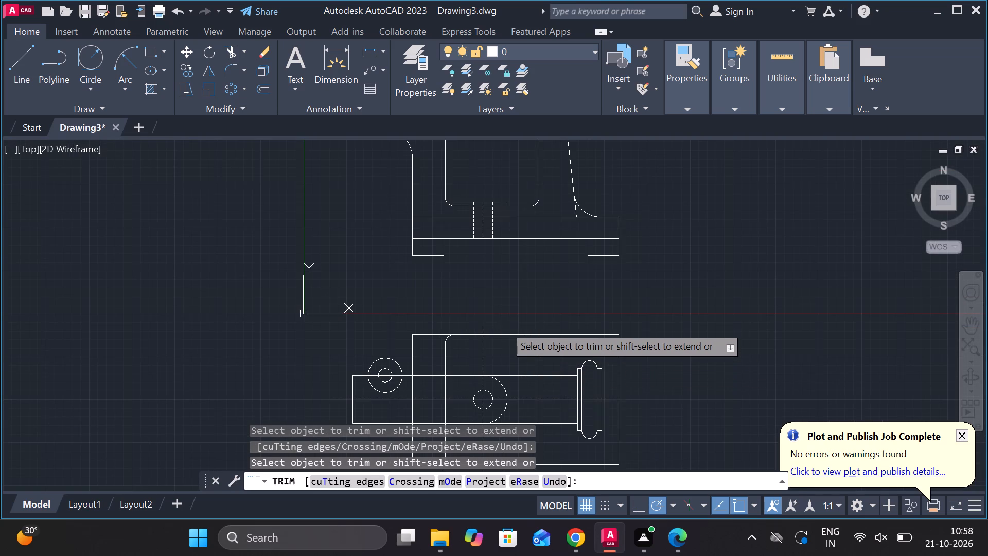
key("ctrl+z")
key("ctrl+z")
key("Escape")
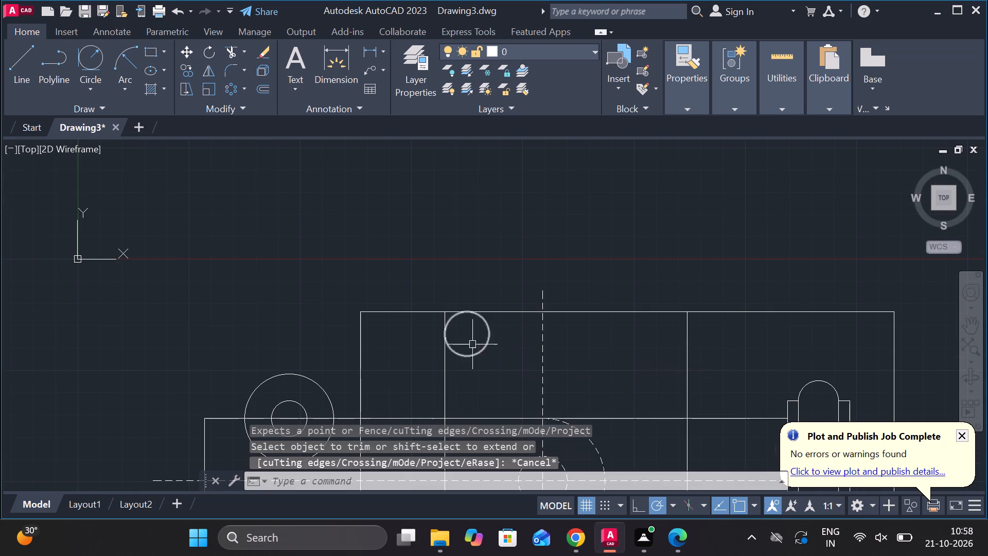
Erase the tangent circle at the top view's left projected line and upper edge.
left_click(487, 353)
type("e")
key("space")
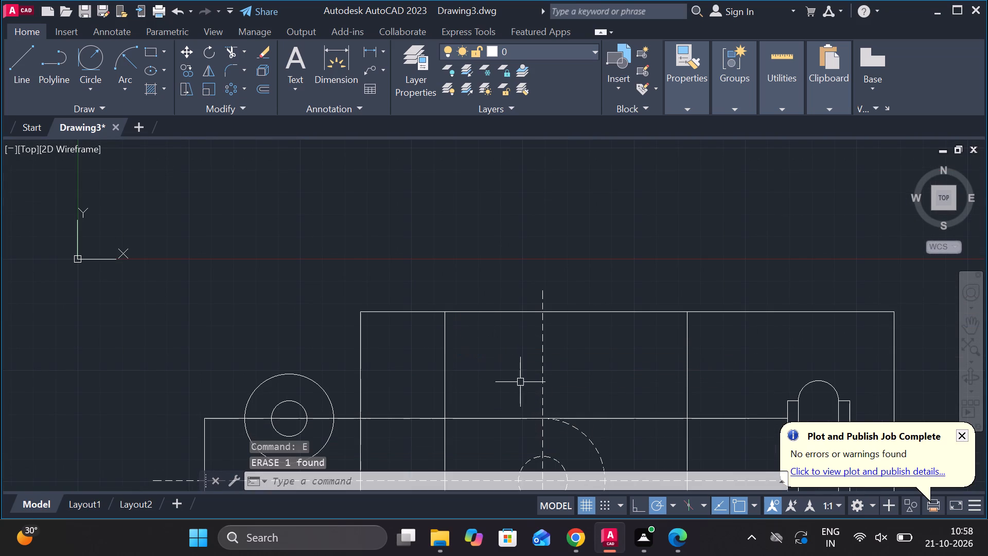
Draw a circle tangent to the top view rectangle's upper edge and the left projected line.
left_click(103, 64)
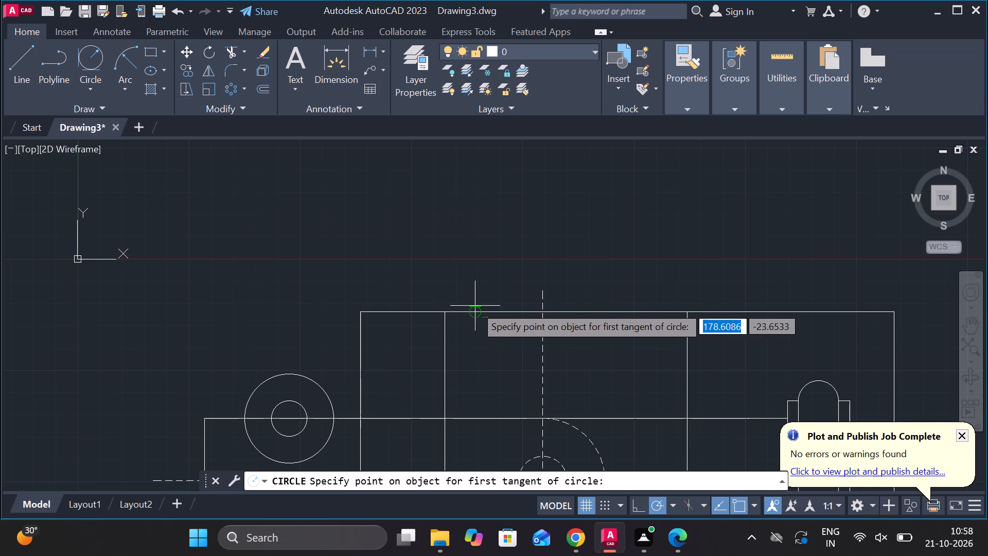
left_click(479, 309)
left_click(444, 332)
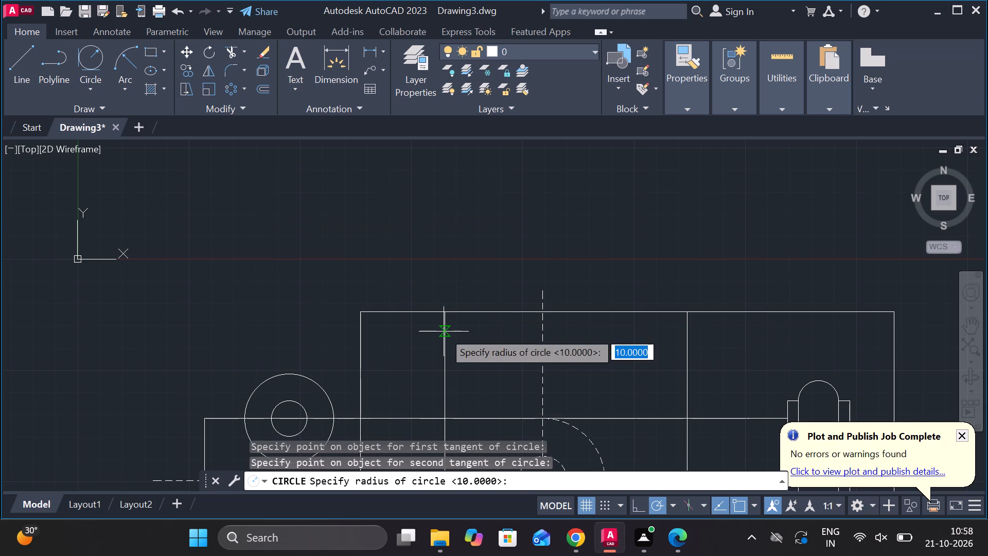
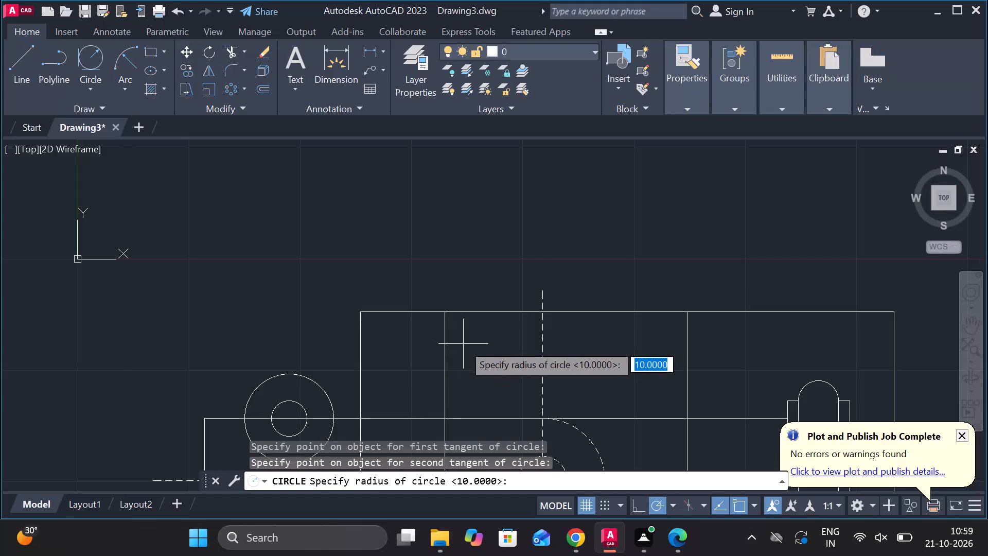
Draw radius 10 circles tangent to the top view rectangle's upper edge and to the left and right projected lines.
key("space")
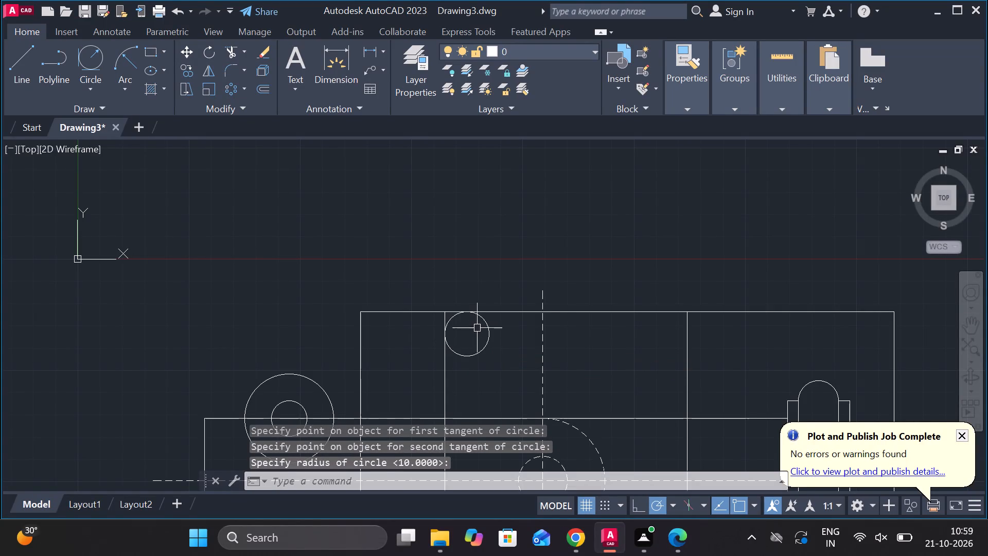
left_click(104, 58)
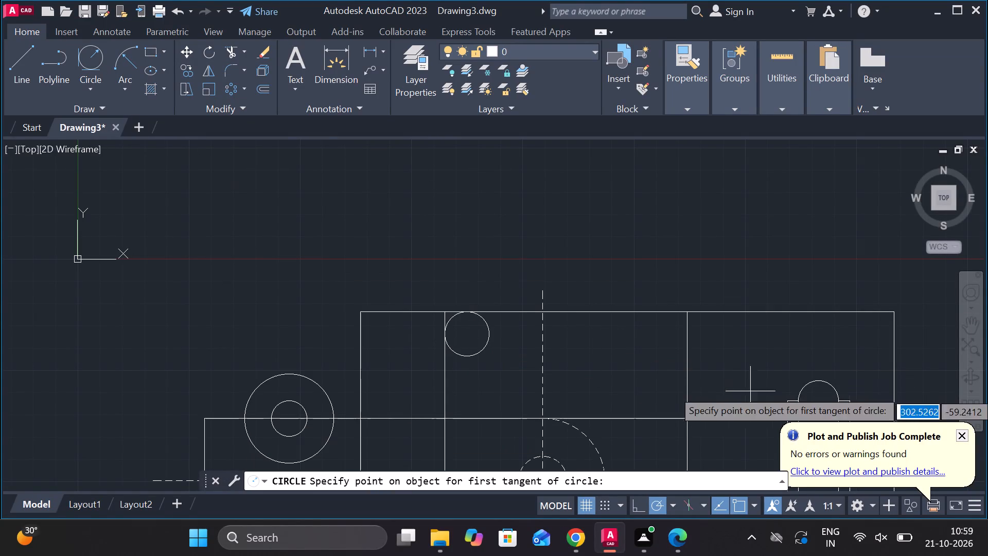
left_click(654, 309)
left_click(691, 344)
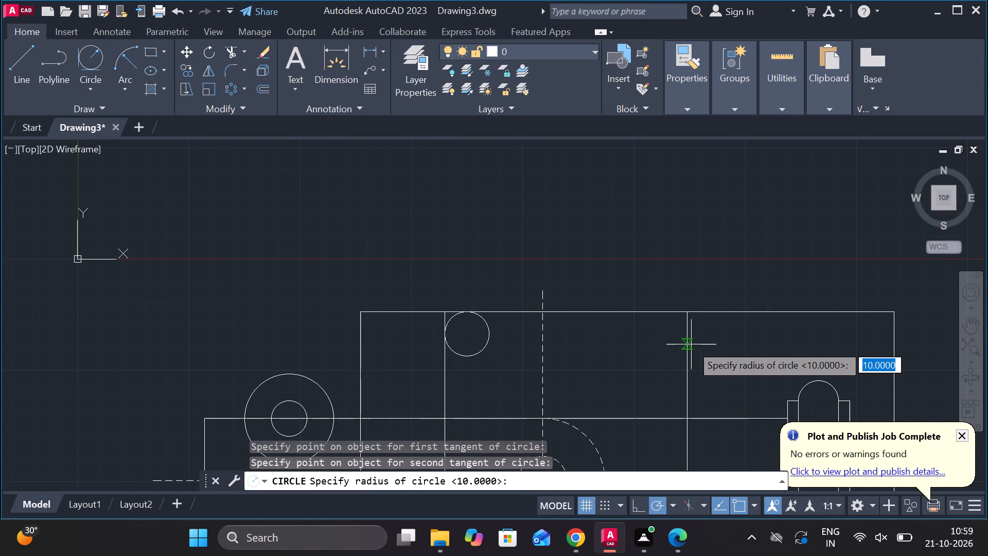
key("space")
Draw radius 10 circles tangent to the top view rectangle's lower edge and to the left and right projected lines.
scroll(677, 354, "down", 2)
middle_click_drag(674, 380, 664, 282)
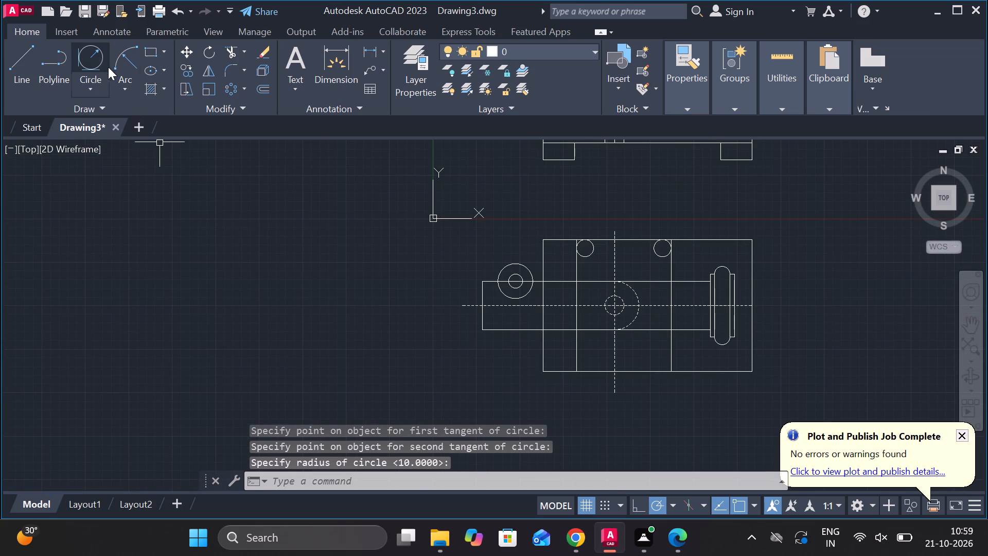
left_click(95, 54)
scroll(558, 344, "up", 2)
left_click(606, 374)
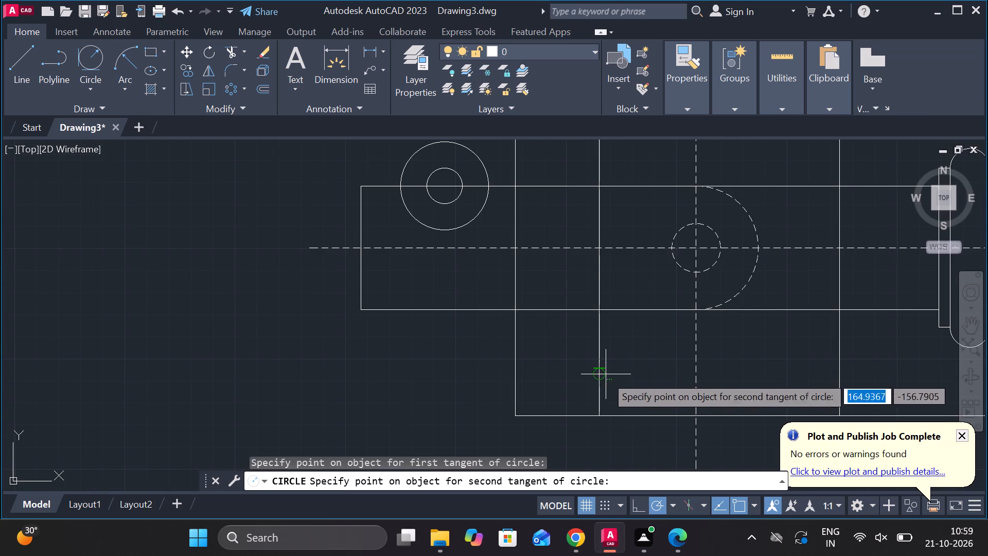
left_click(613, 411)
key("space")
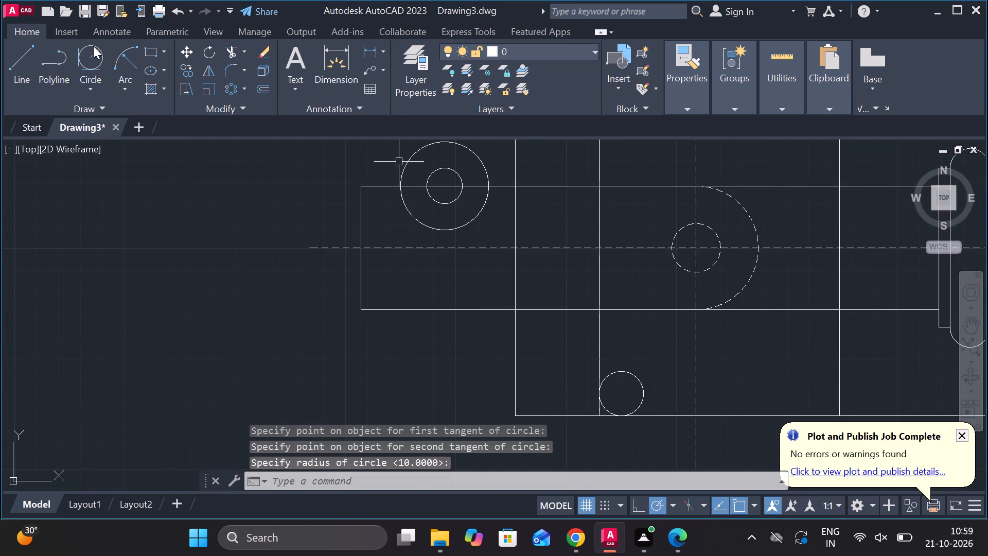
left_click(93, 54)
middle_click_drag(833, 367, 704, 337)
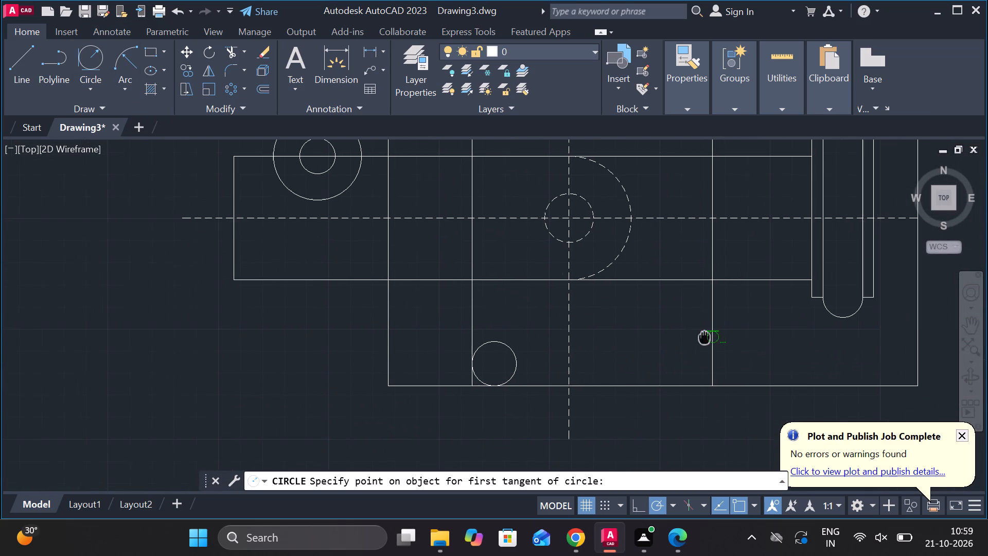
left_click(702, 340)
left_click(692, 381)
key("space")
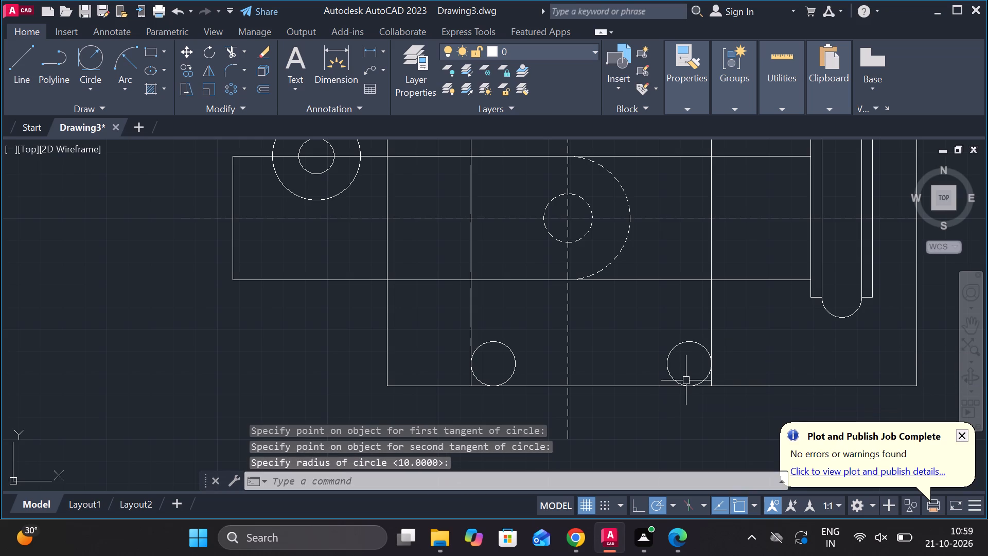
Trim the two lower tangent circles and the projected lines' lower ends into rounded corners.
type("tr")
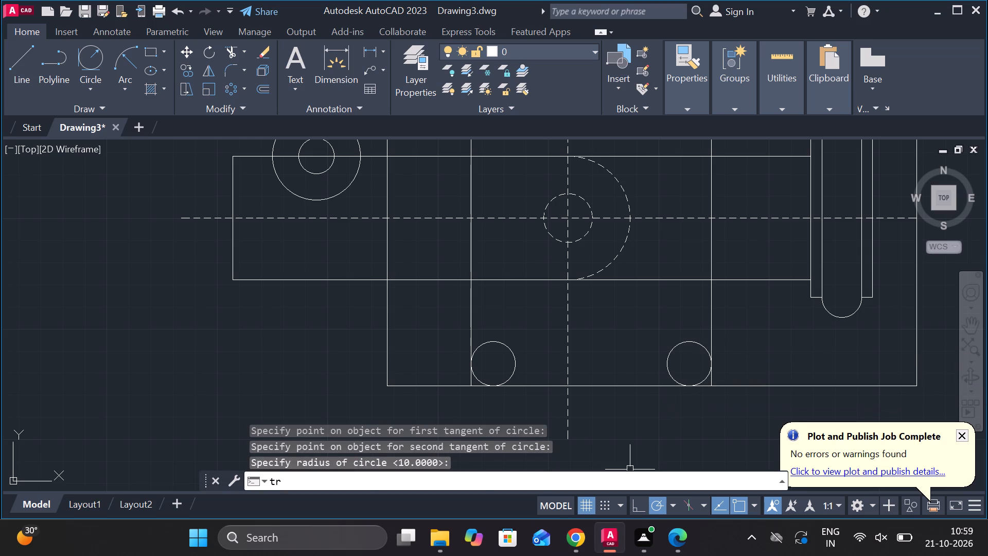
key("space")
left_click(669, 344)
left_click(680, 352)
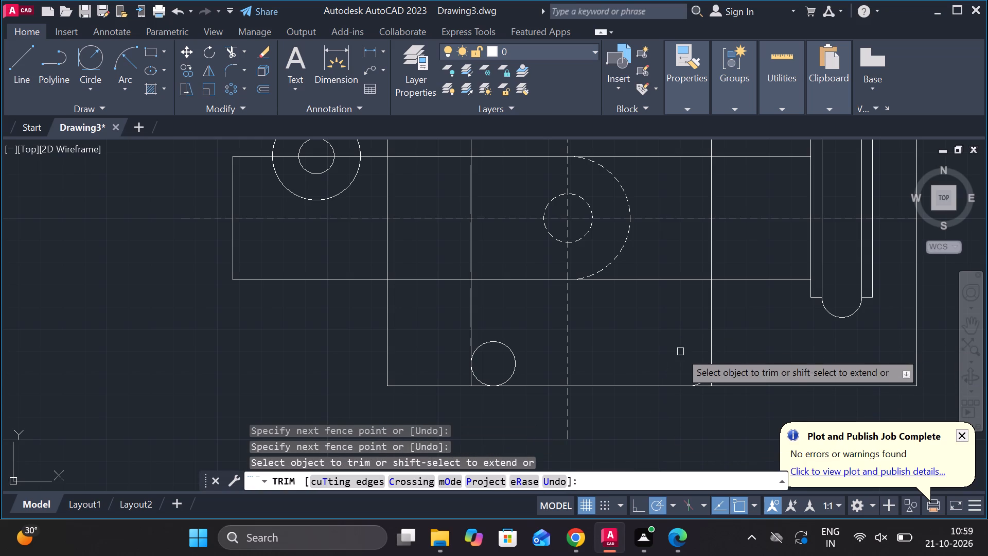
left_click(714, 379)
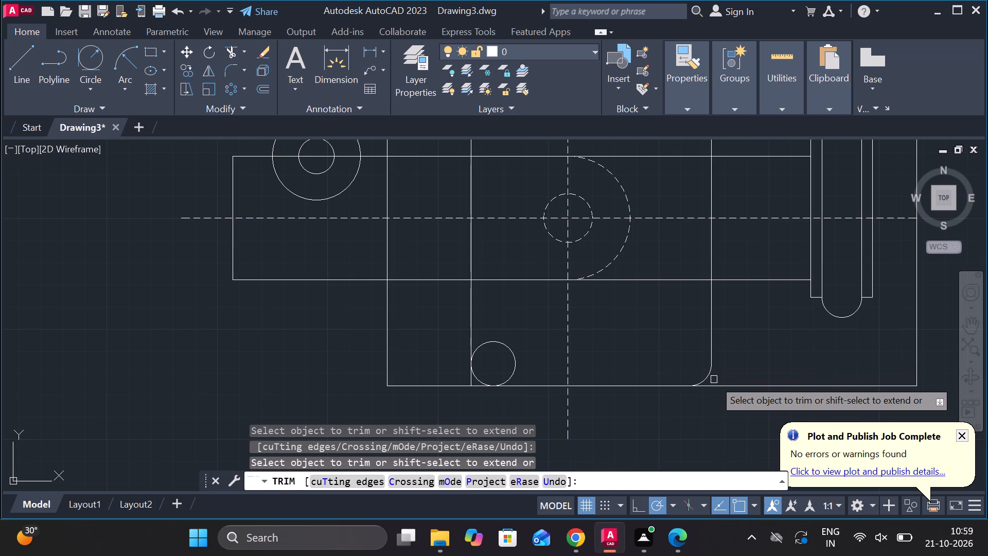
left_click(508, 355)
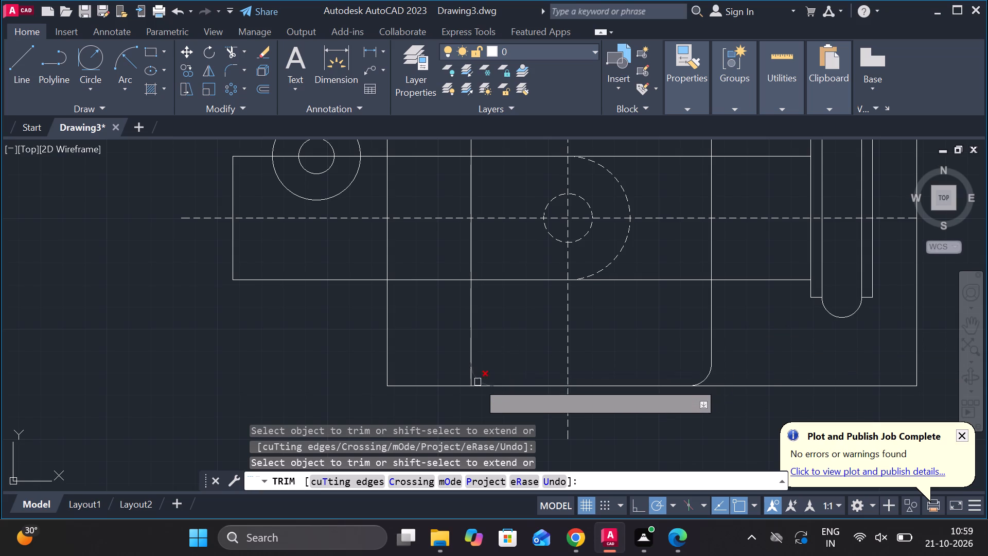
scroll(478, 382, "up", 2)
left_click(452, 382)
Trim the two upper tangent circles and the projected lines' upper ends into rounded corners.
scroll(429, 354, "down", 3)
scroll(422, 166, "up", 1)
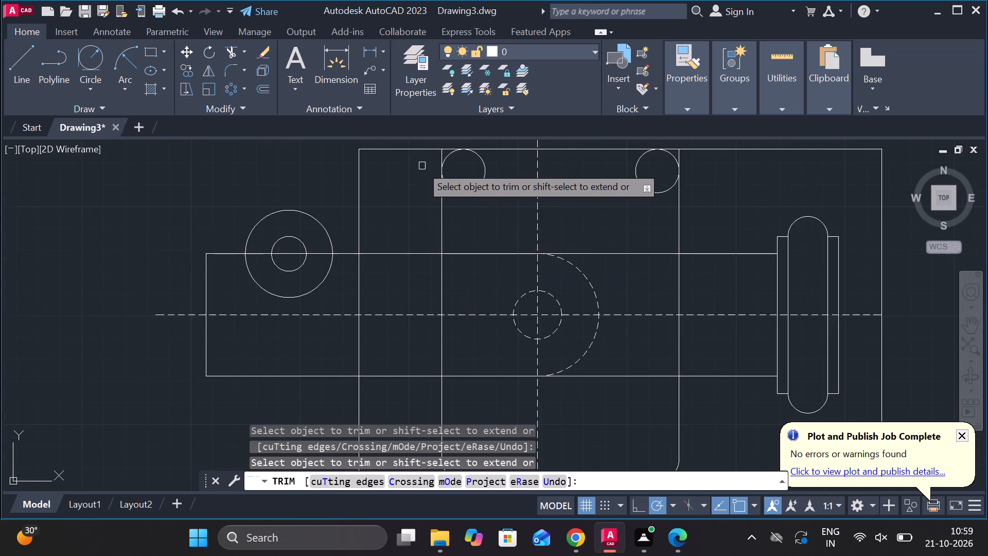
scroll(437, 160, "up", 1)
left_click(438, 154)
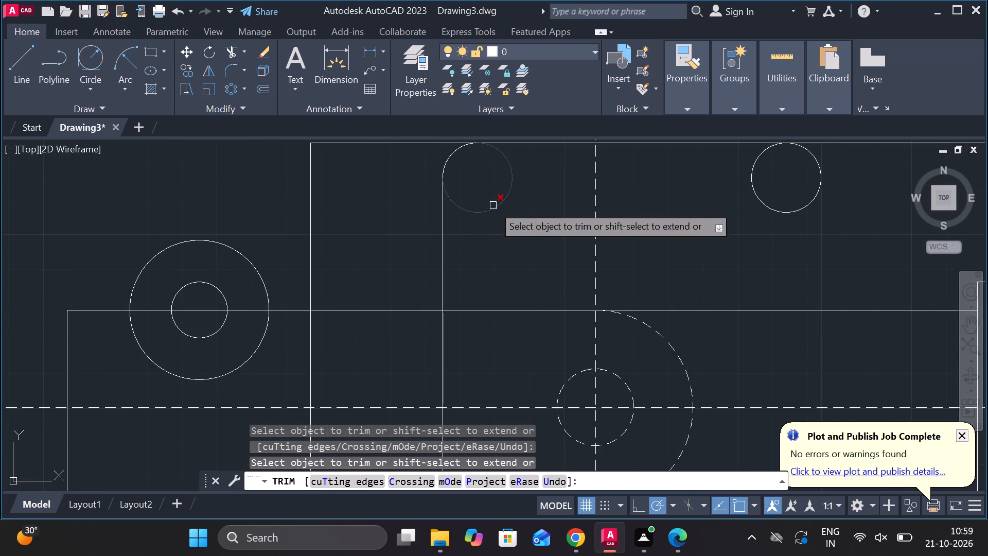
left_click(493, 205)
left_click(761, 204)
middle_click_drag(712, 231, 712, 231)
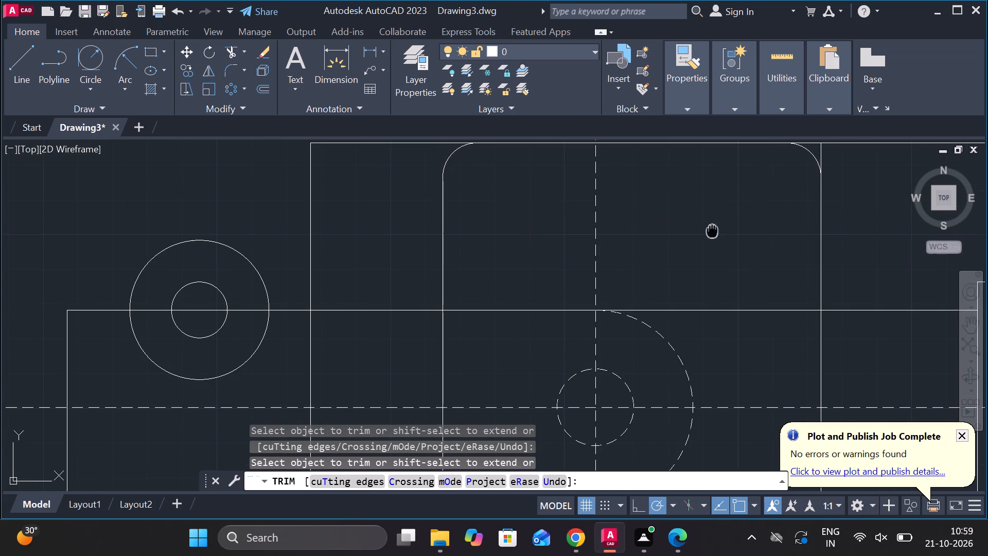
middle_click_drag(712, 231, 629, 279)
left_click(740, 200)
scroll(751, 219, "down", 3)
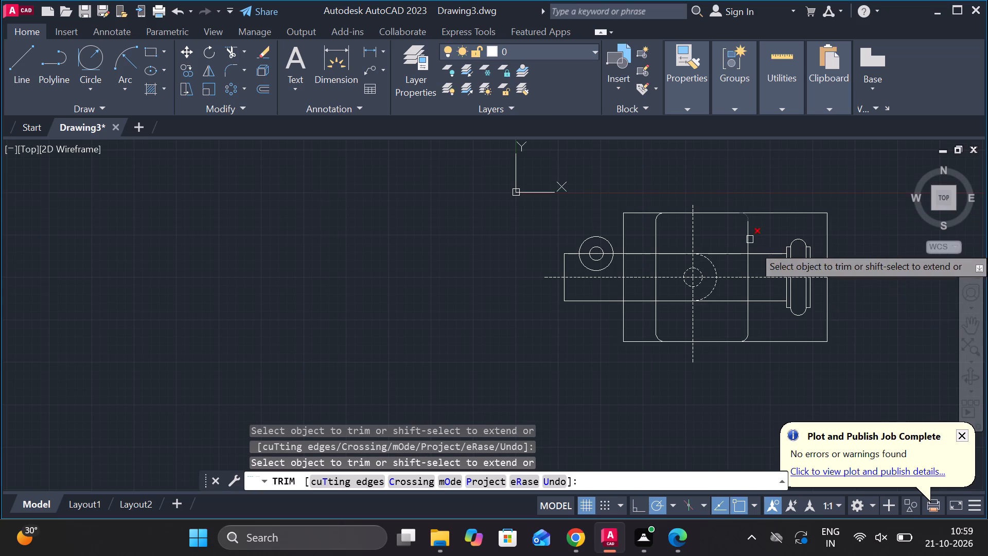
key("Escape")
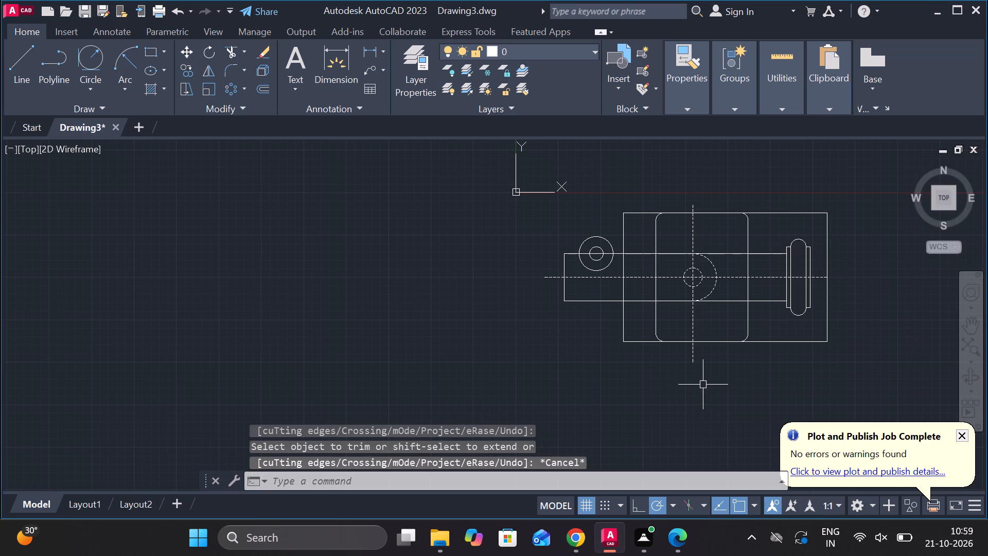
Trim away both projected lines where they cross the long horizontal bar in the top view.
type("tr")
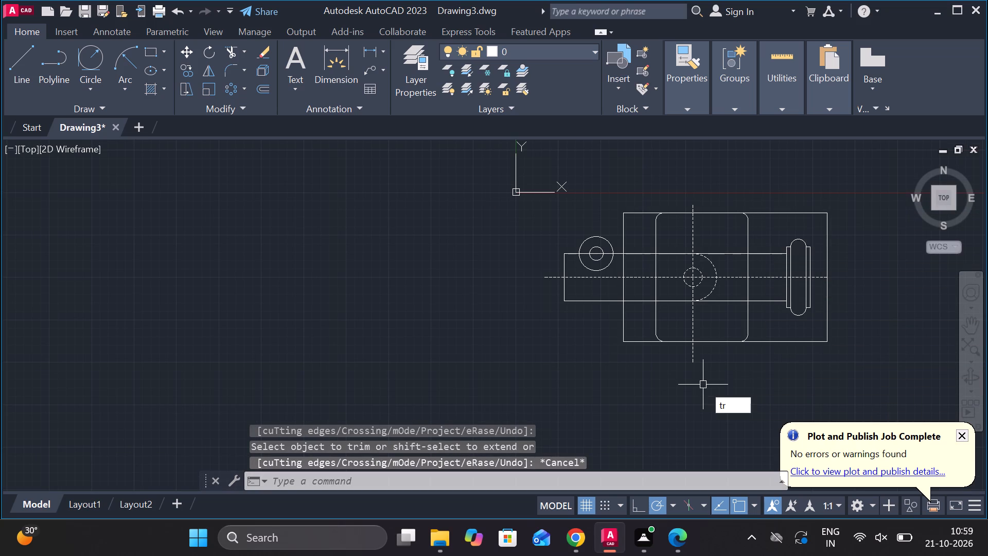
key("space")
left_click(655, 269)
left_click(659, 291)
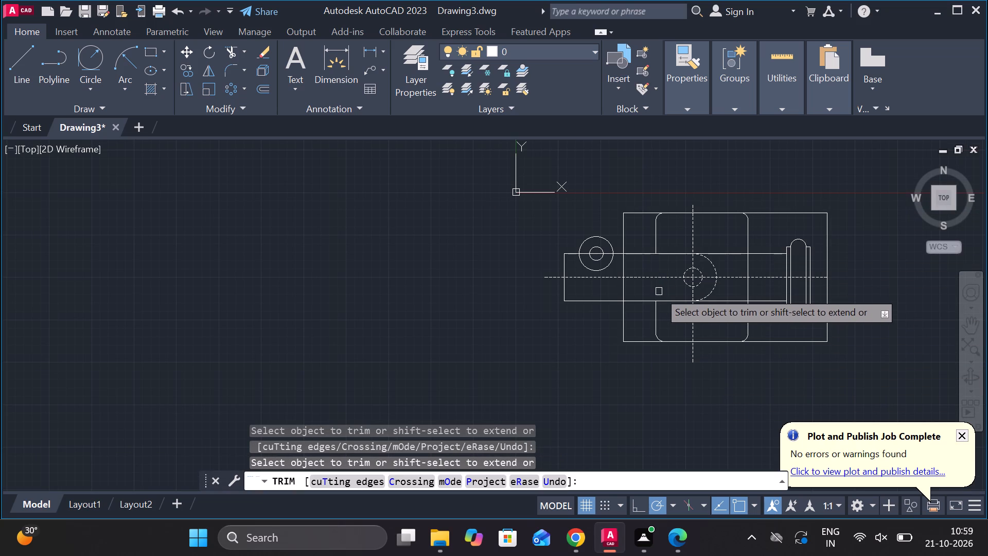
left_click(745, 266)
left_click(748, 284)
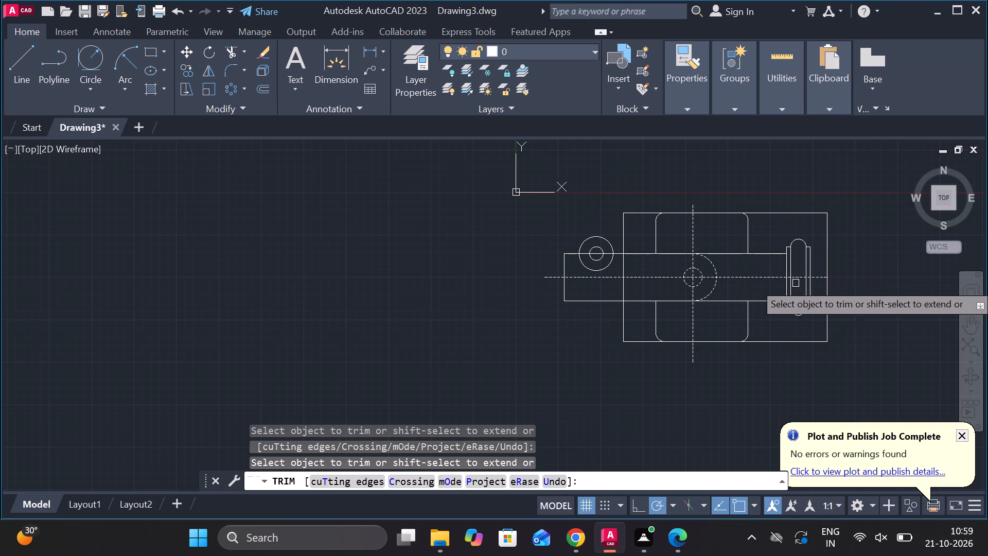
middle_click_drag(856, 314, 656, 334)
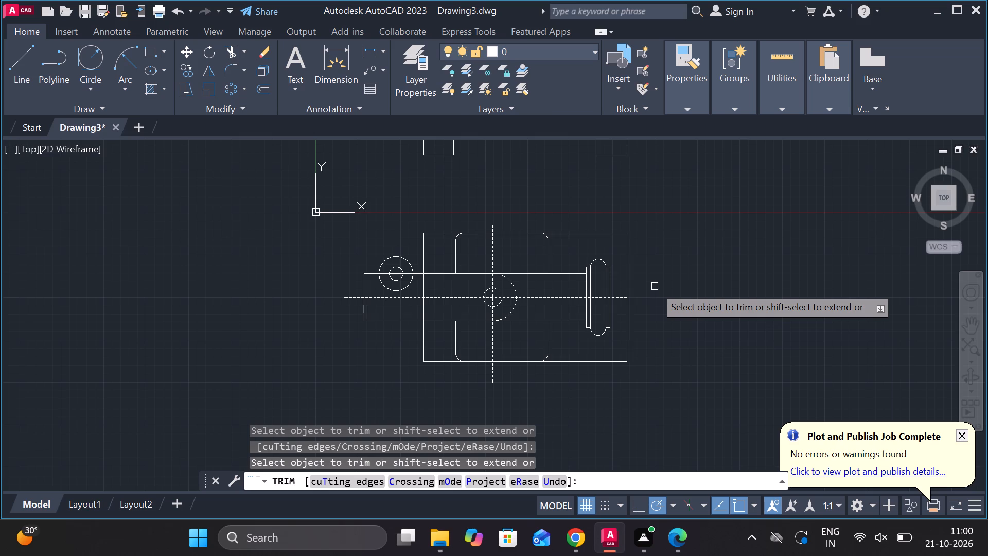
key("Escape")
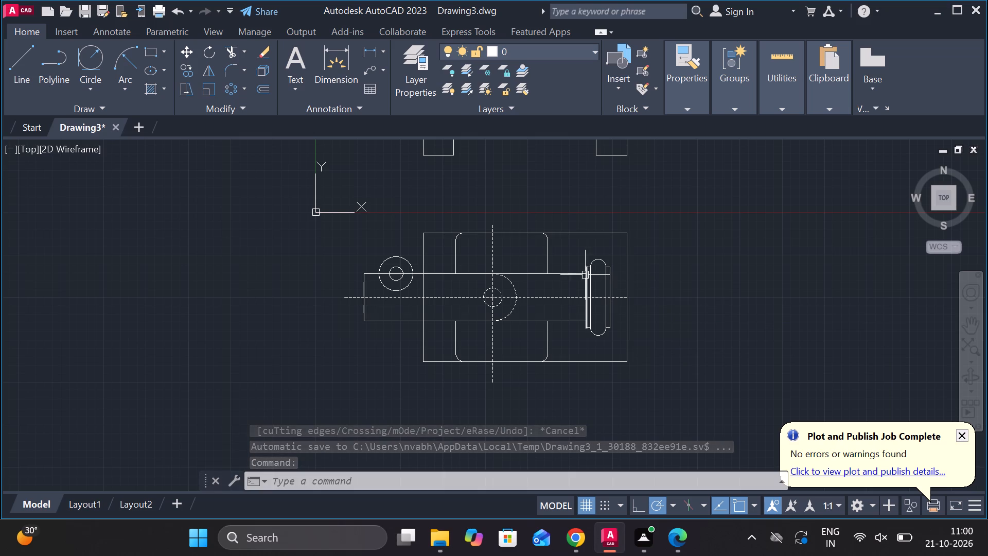
Draw a circle of about 100 radius centred just beyond the rectangle's right edge, near the horizontal centerline's level.
type("c")
key("space")
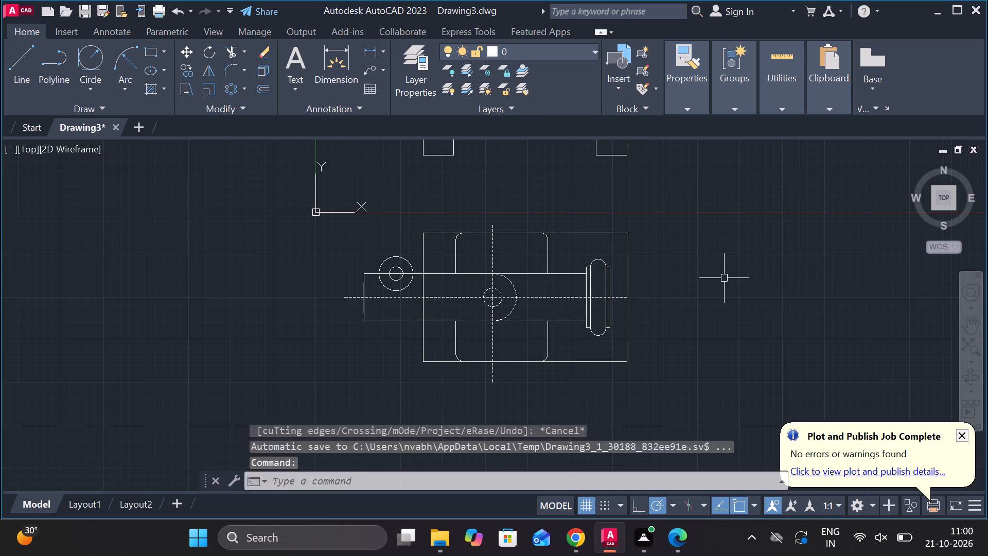
left_click(658, 299)
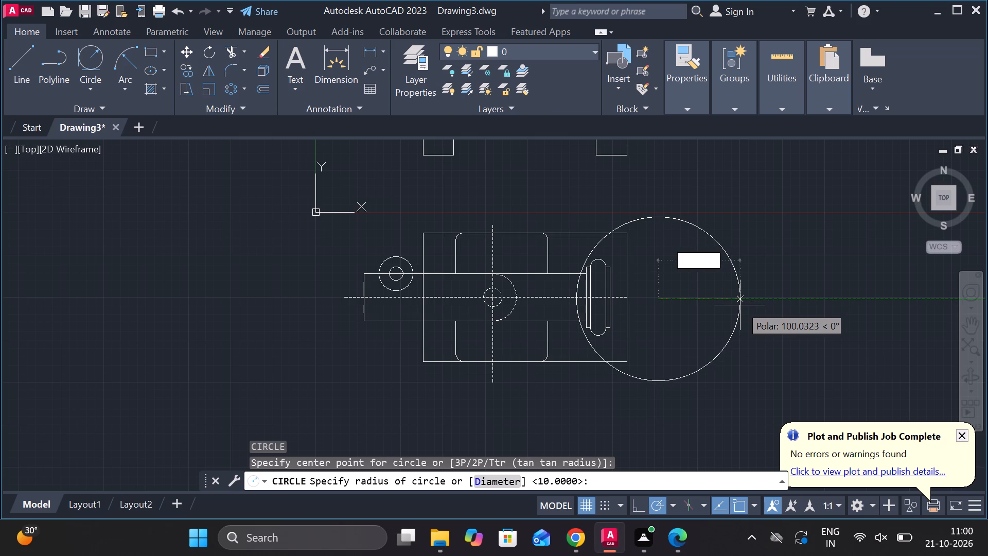
left_click(740, 305)
Trim the large circle outside the rectangle and between the horizontal bar's edges, leaving an arc above and below the bar.
type("tr")
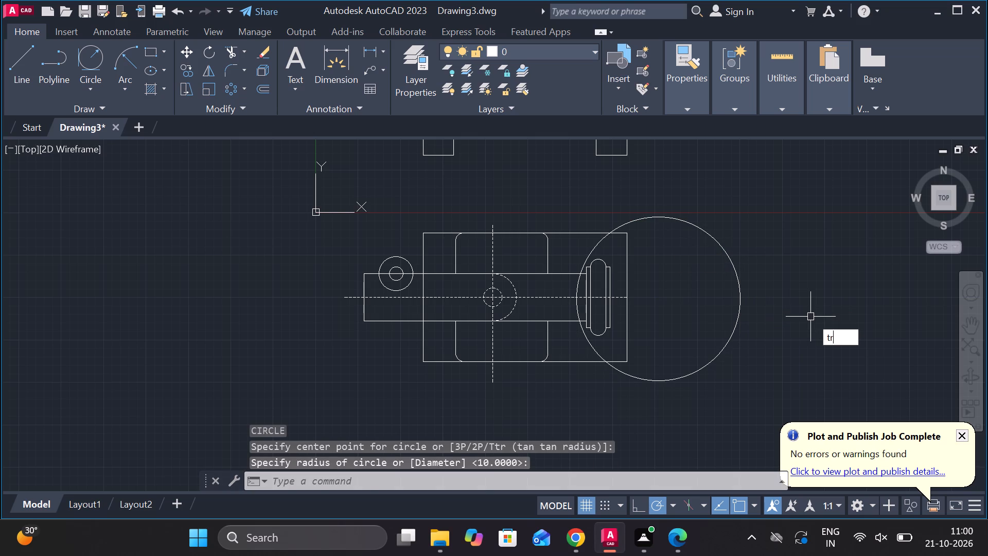
key("space")
left_click_drag(749, 231, 665, 394)
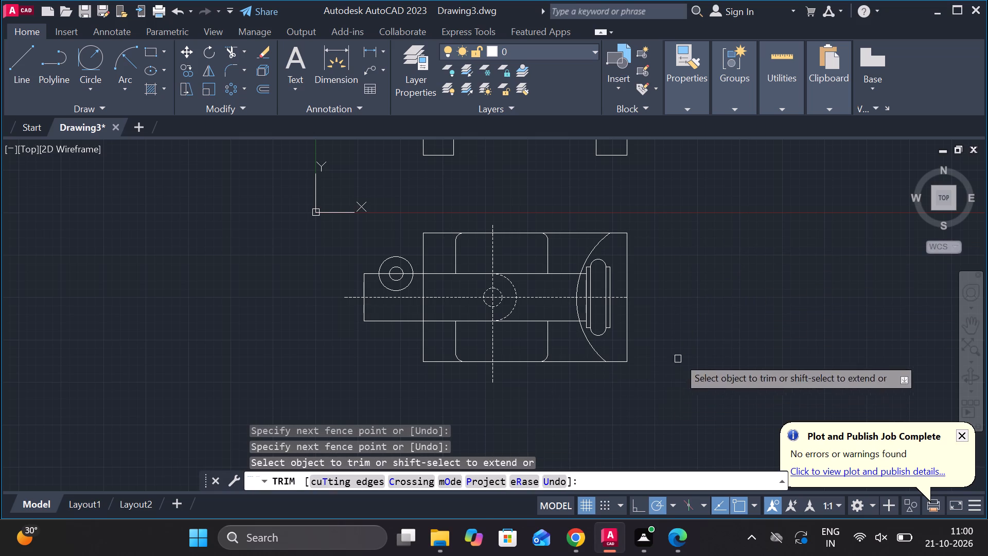
scroll(655, 283, "up", 1)
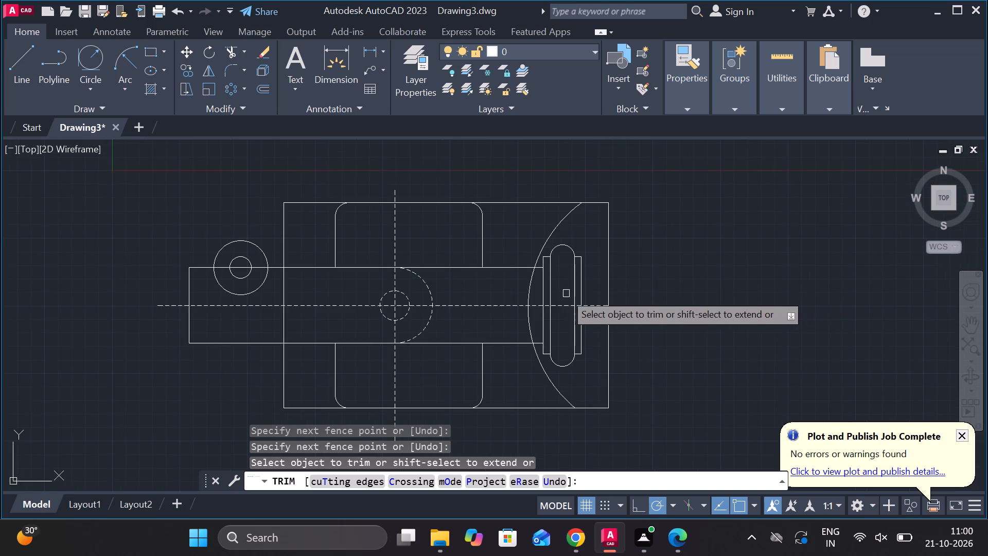
left_click(527, 280)
left_click(525, 324)
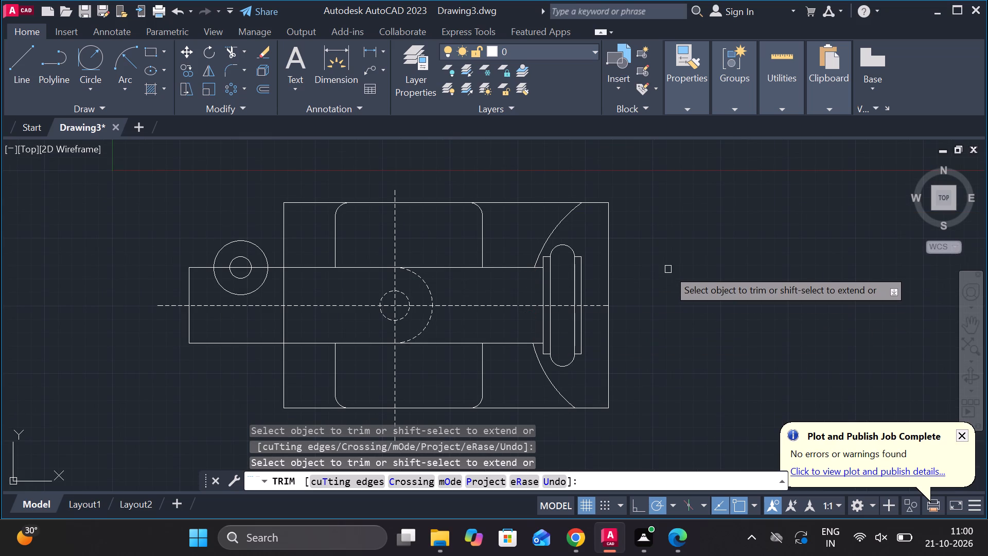
key("Escape")
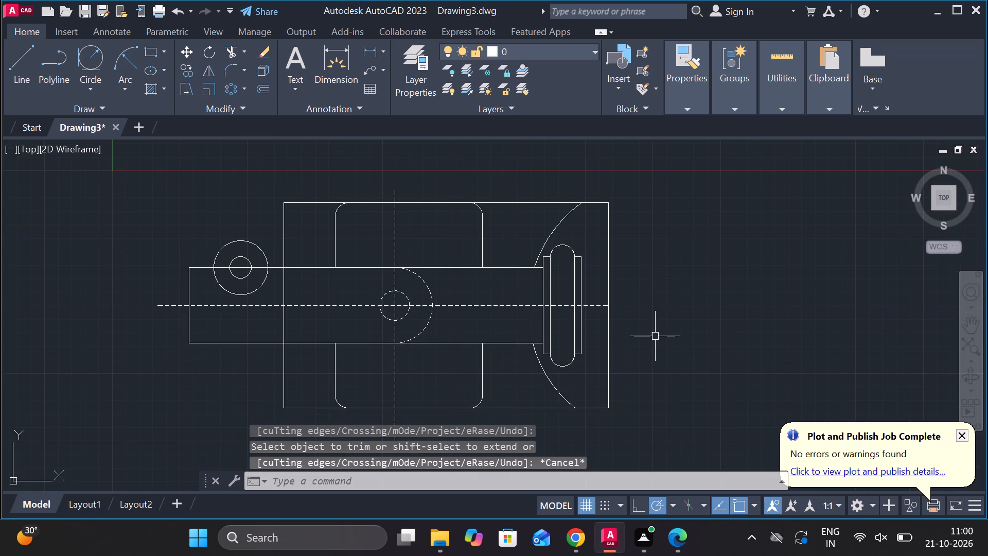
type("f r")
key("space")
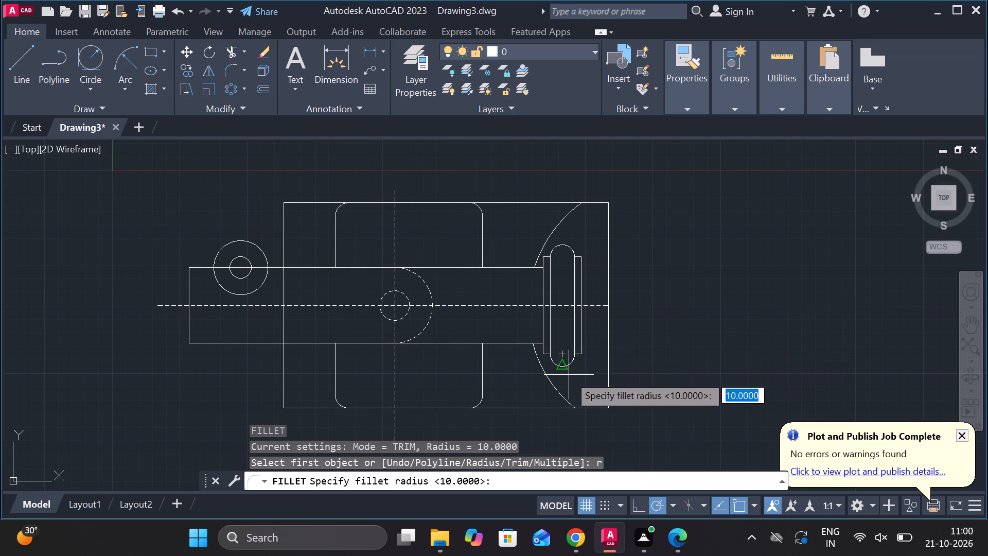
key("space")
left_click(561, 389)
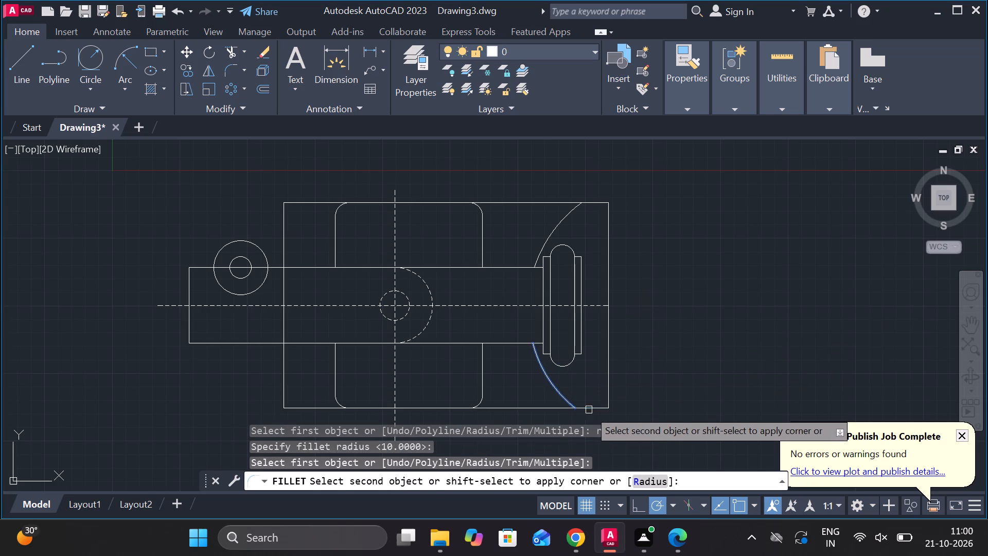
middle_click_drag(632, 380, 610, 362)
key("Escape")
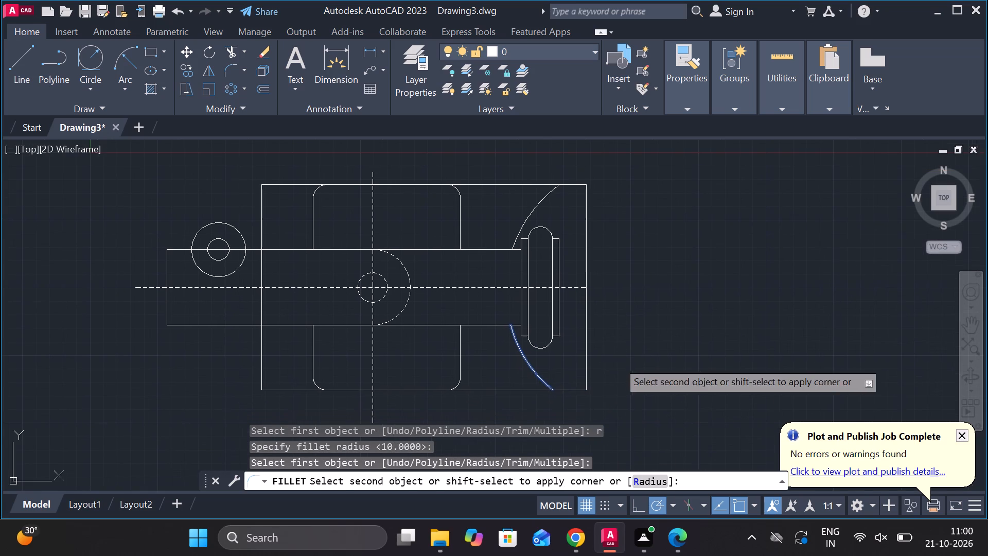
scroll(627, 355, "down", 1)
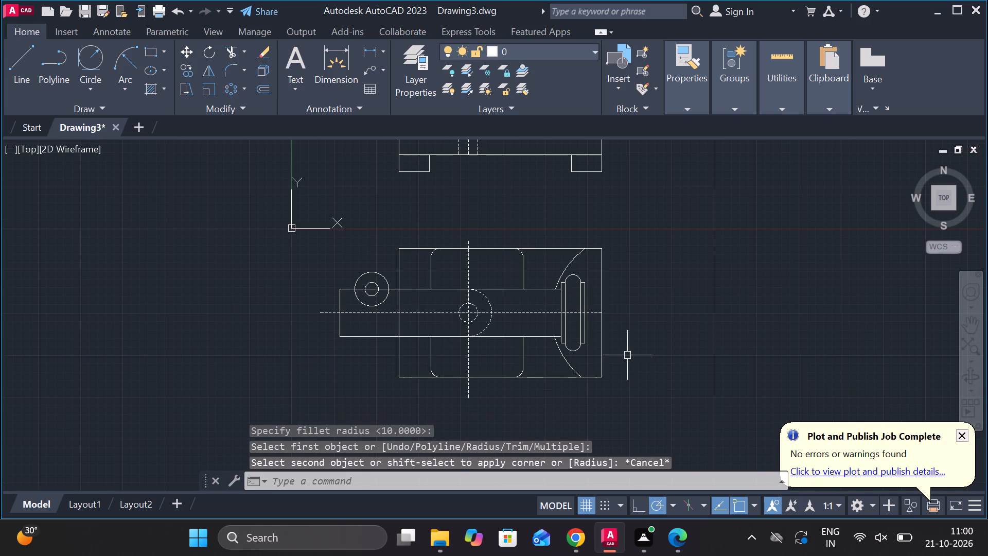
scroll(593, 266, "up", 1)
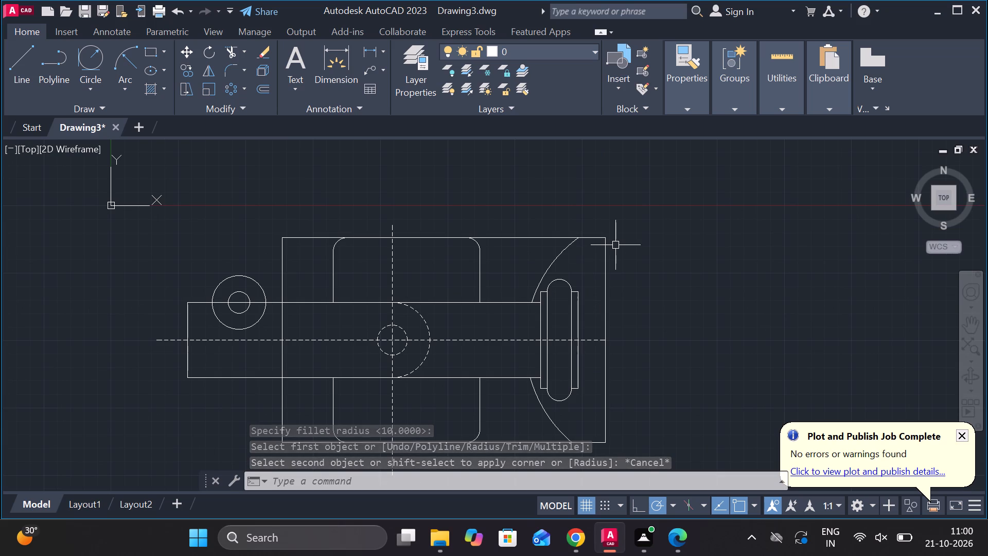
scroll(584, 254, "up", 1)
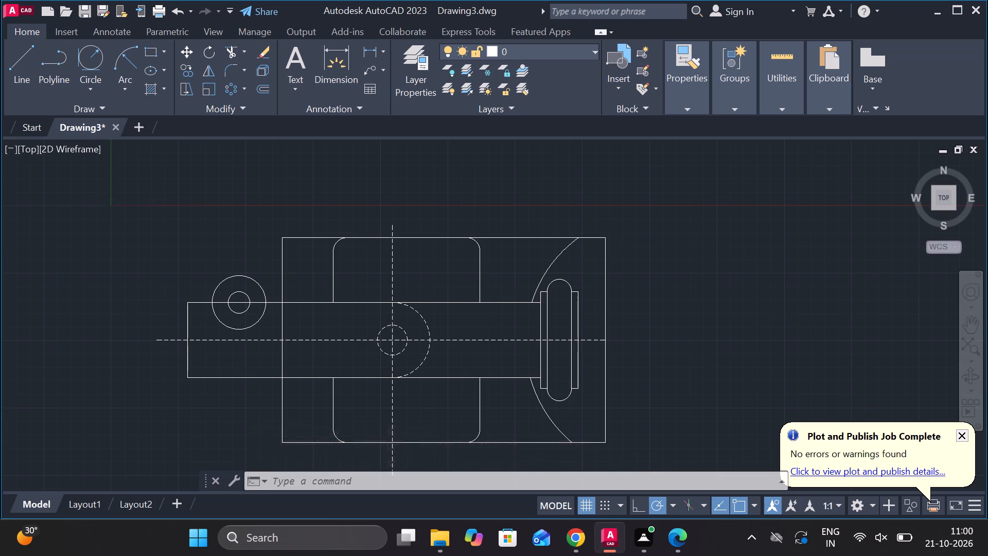
Draw a wavy spline break line across the front view's web, from the curved edge's lower end to the rounded window's near side.
scroll(584, 254, "up", 2)
scroll(552, 223, "down", 3)
scroll(609, 239, "down", 2)
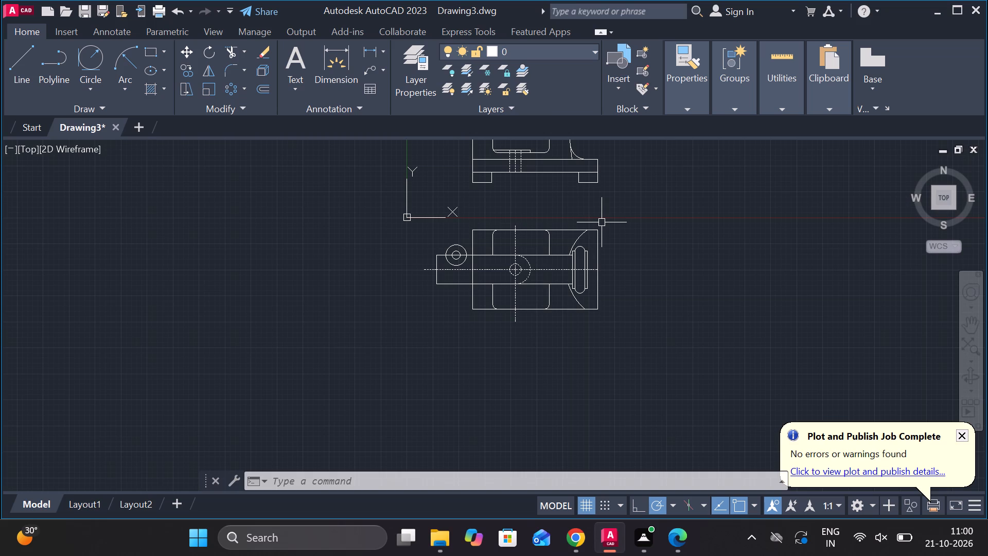
middle_click_drag(599, 221, 601, 221)
middle_click_drag(601, 221, 616, 288)
middle_click_drag(542, 220, 550, 270)
scroll(525, 242, "up", 2)
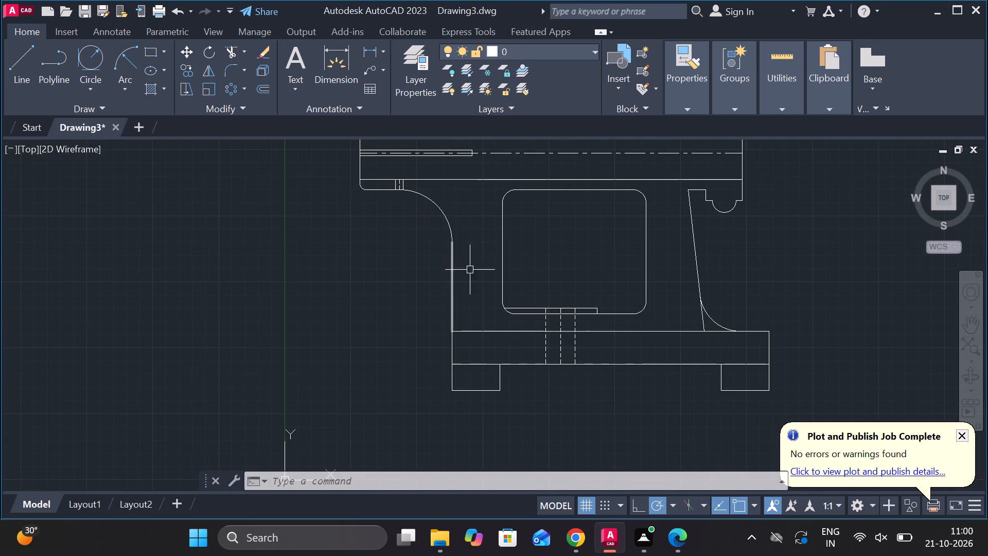
type("sp")
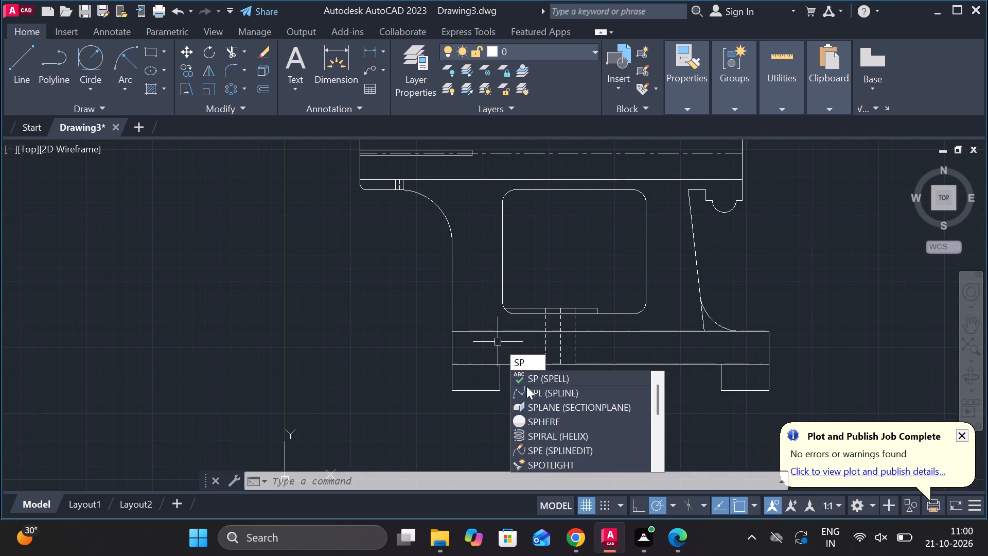
left_click(535, 388)
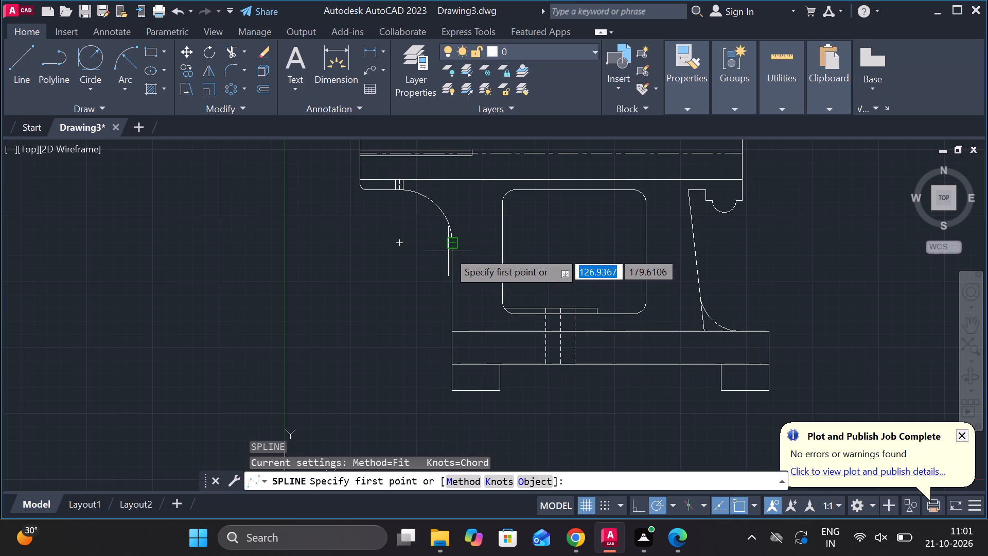
scroll(447, 248, "up", 1)
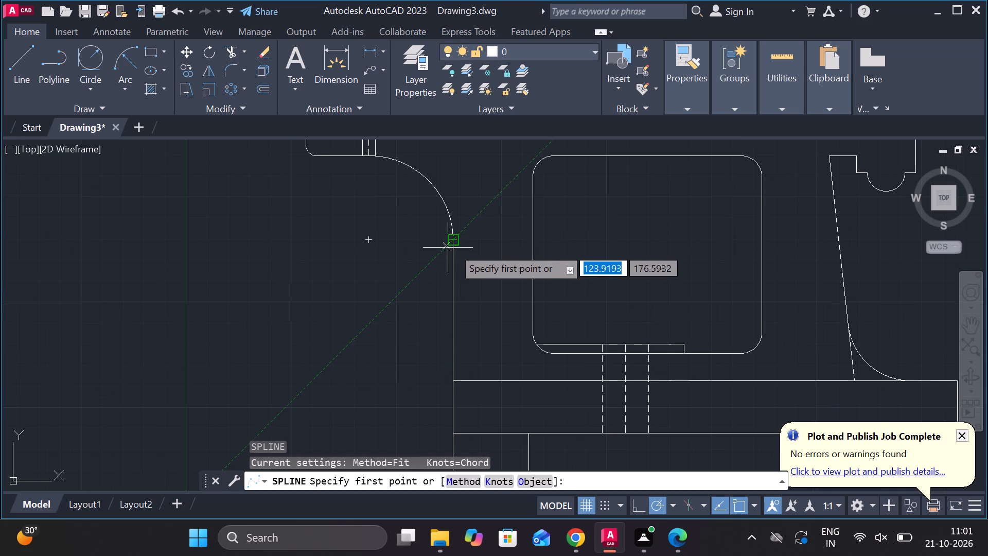
left_click(456, 248)
scroll(470, 245, "up", 2)
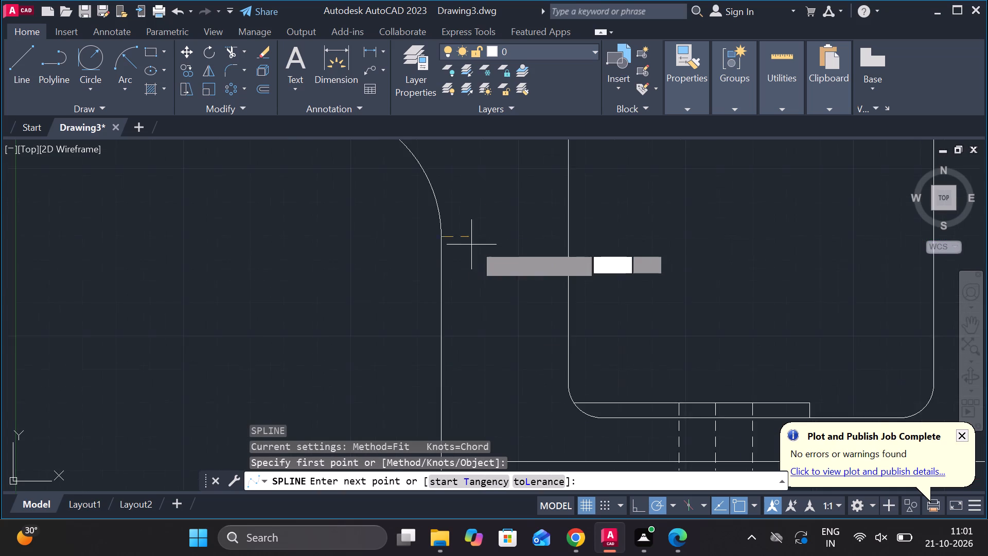
left_click(454, 220)
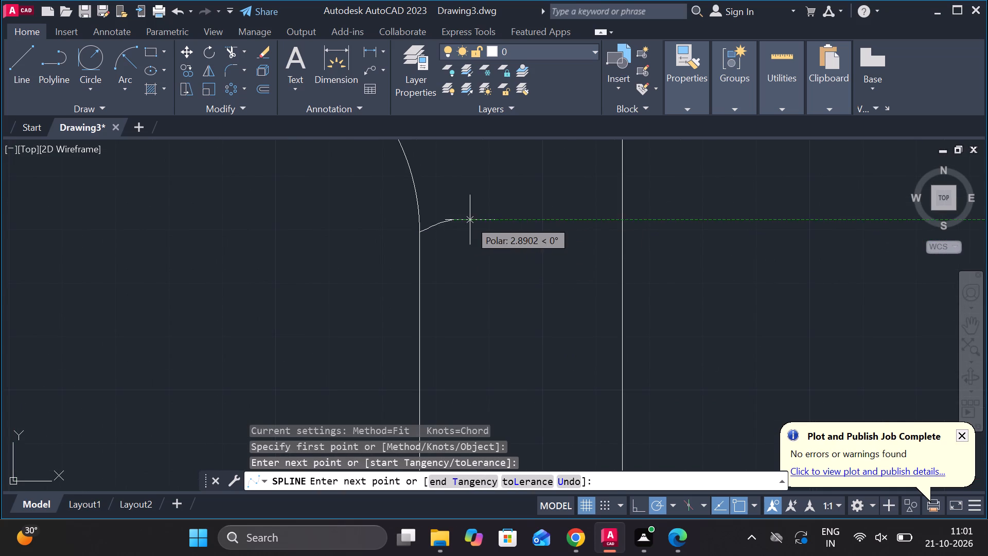
left_click(470, 220)
left_click(488, 241)
left_click(521, 225)
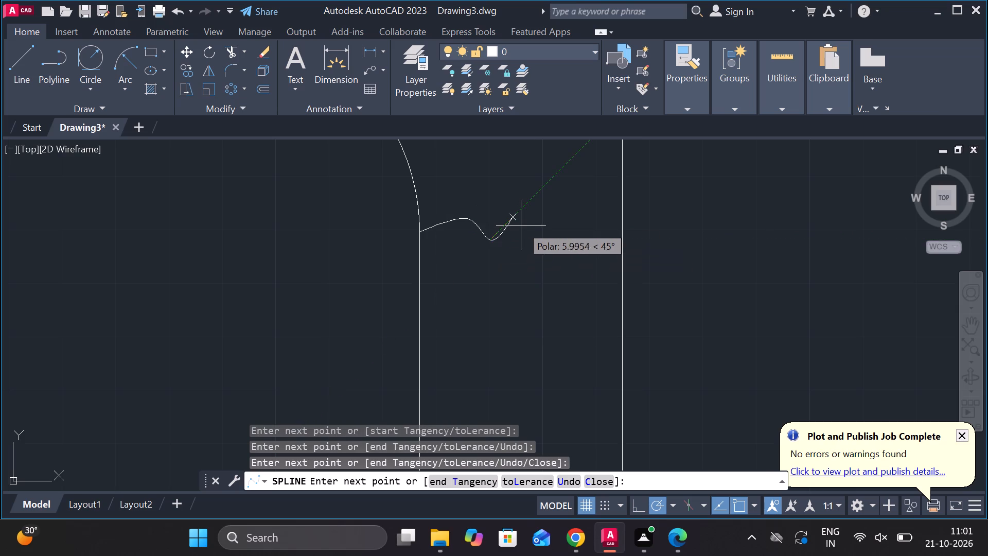
left_click(546, 239)
left_click(554, 212)
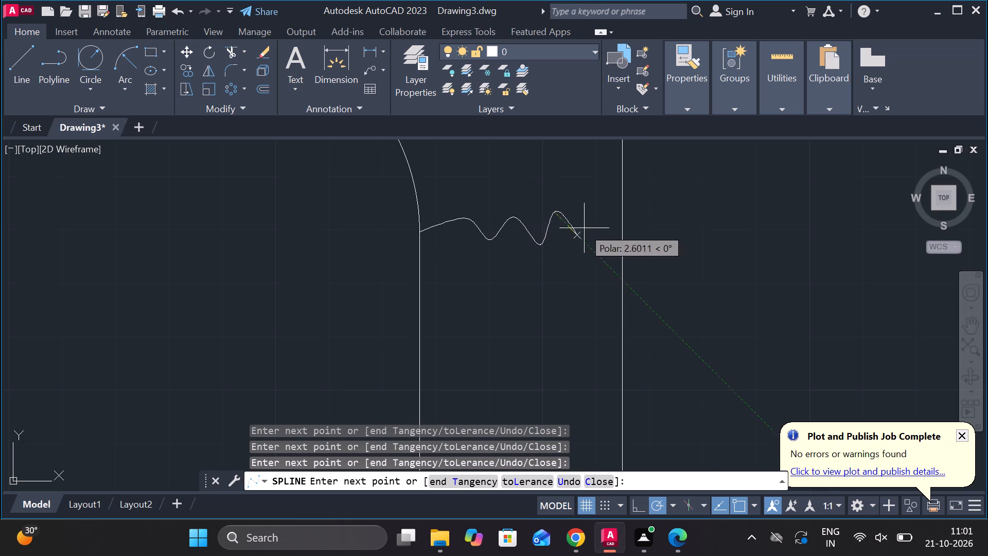
left_click(588, 235)
left_click(605, 224)
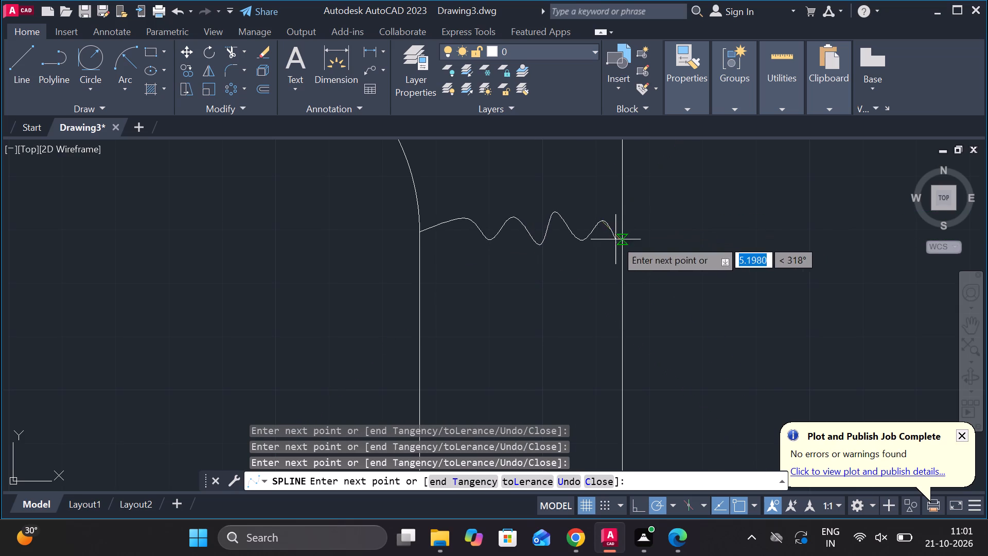
left_click(615, 239)
key("Return")
Copy the wavy break line horizontally to the opposite side of the rounded window, starting on the window's edge.
scroll(690, 237, "down", 2)
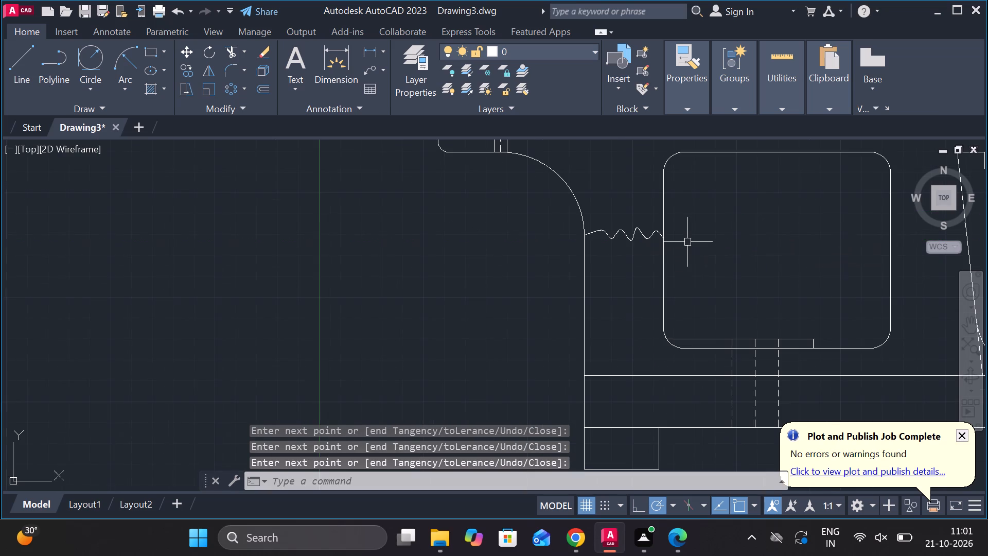
middle_click_drag(700, 261, 571, 295)
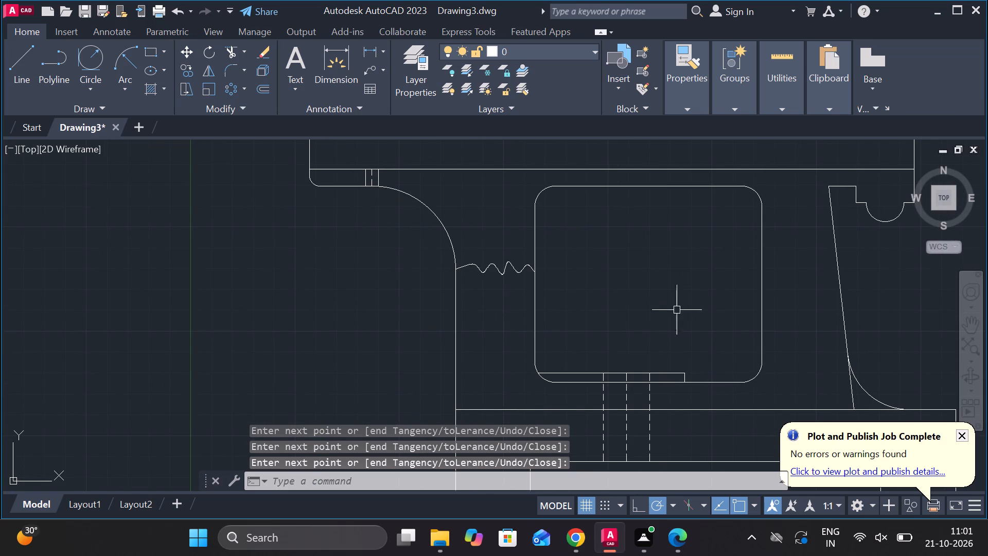
left_click(498, 266)
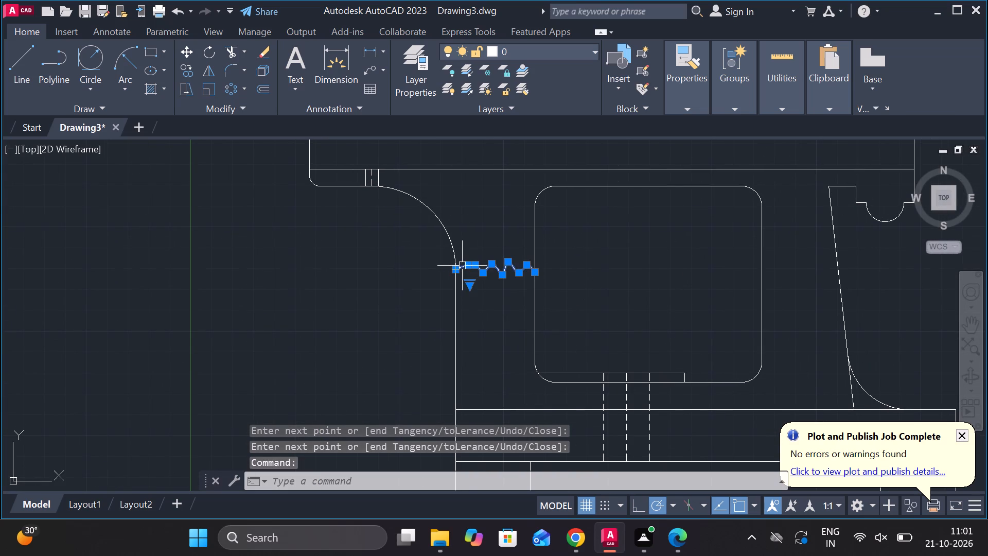
type("co")
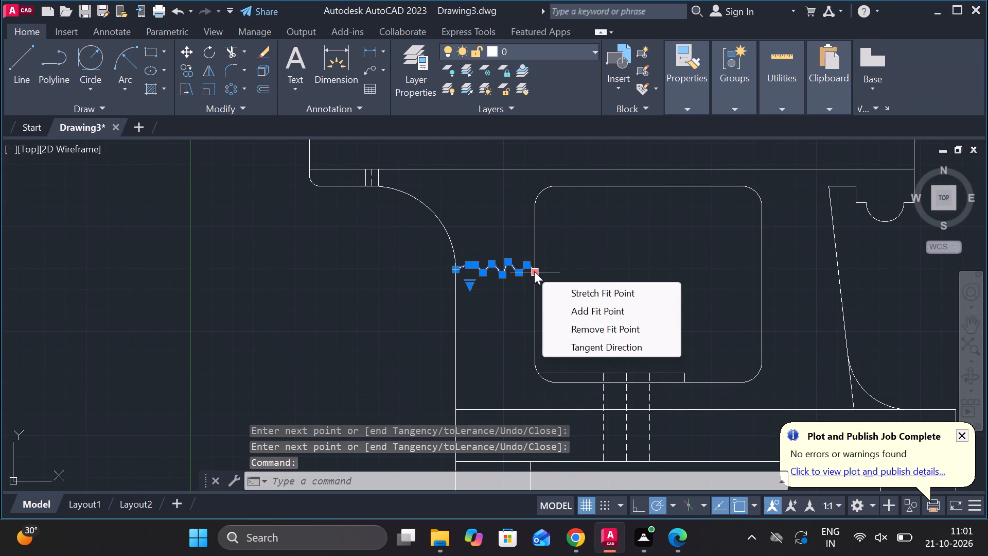
type("co")
key("Return")
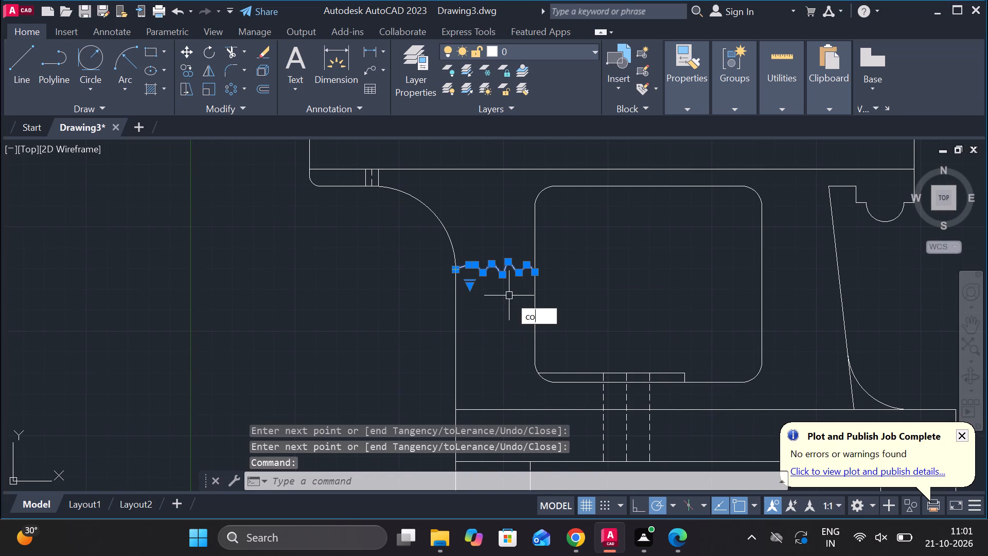
left_click(457, 268)
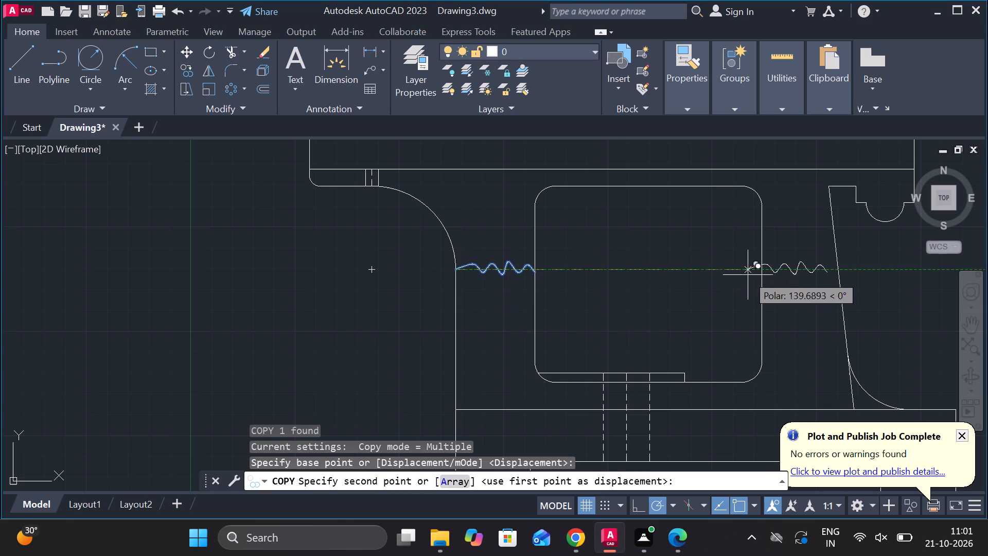
left_click(764, 275)
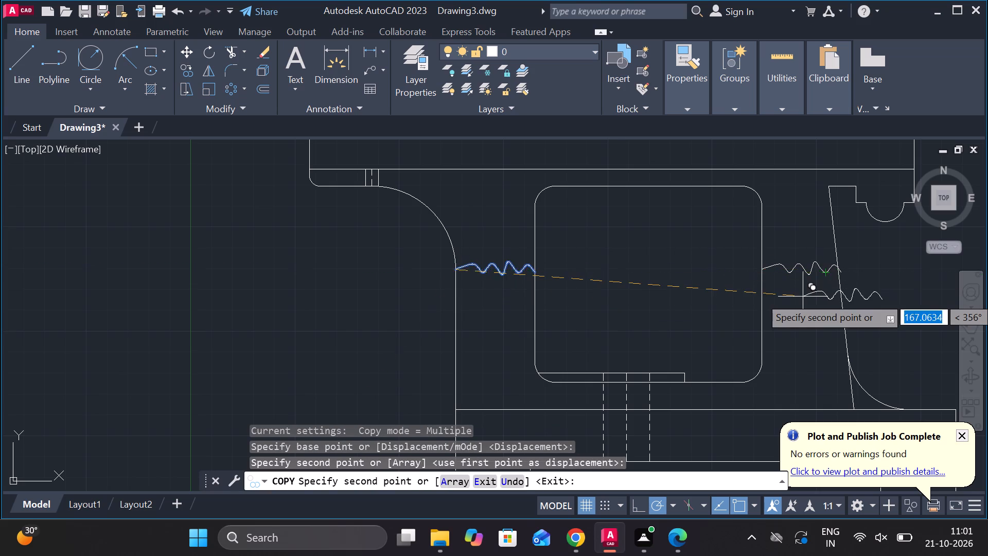
scroll(803, 297, "up", 2)
scroll(803, 297, "down", 1)
middle_click_drag(803, 297, 720, 315)
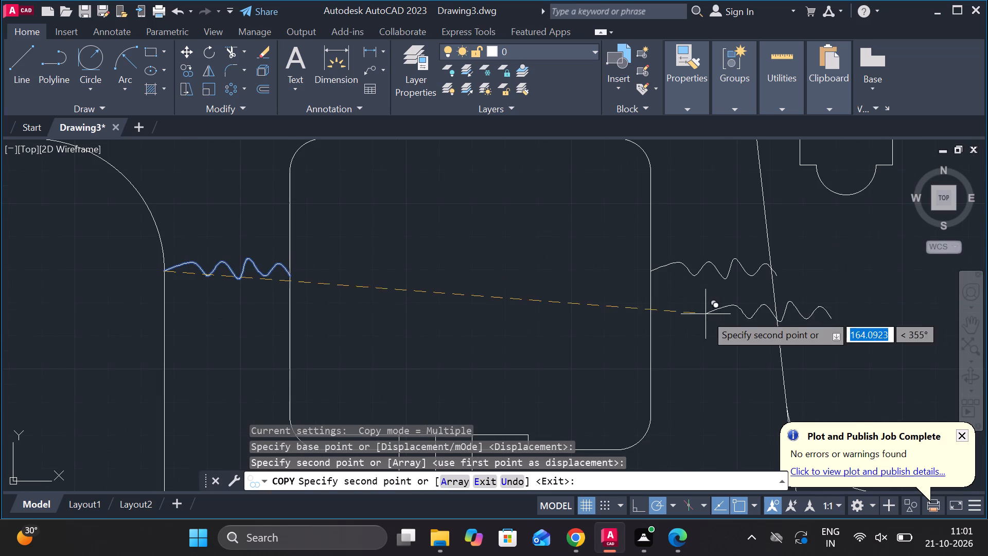
key("Escape")
Trim the copied break line's end that extends past the slanted edge of the front view.
type("tr")
key("space")
scroll(814, 292, "up", 2)
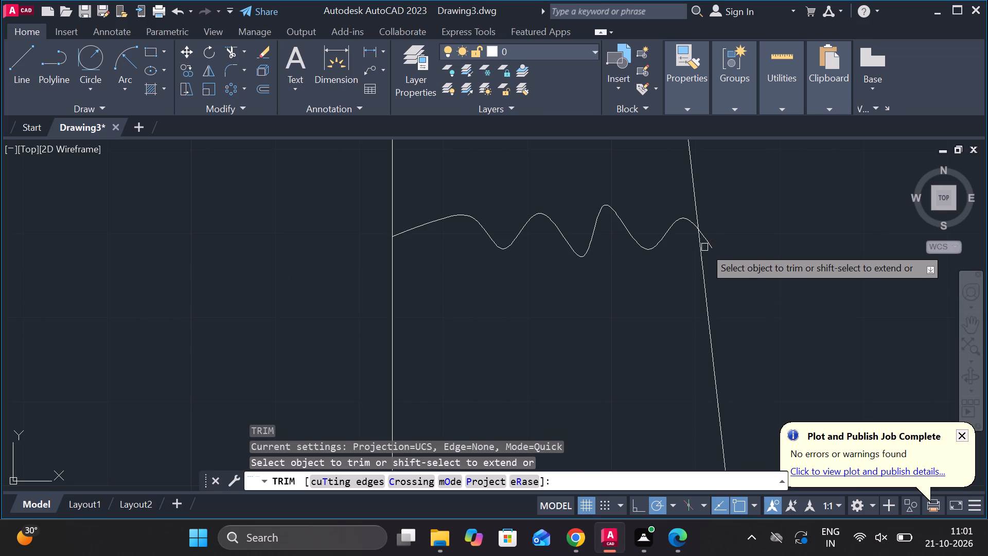
left_click(704, 245)
scroll(730, 247, "down", 5)
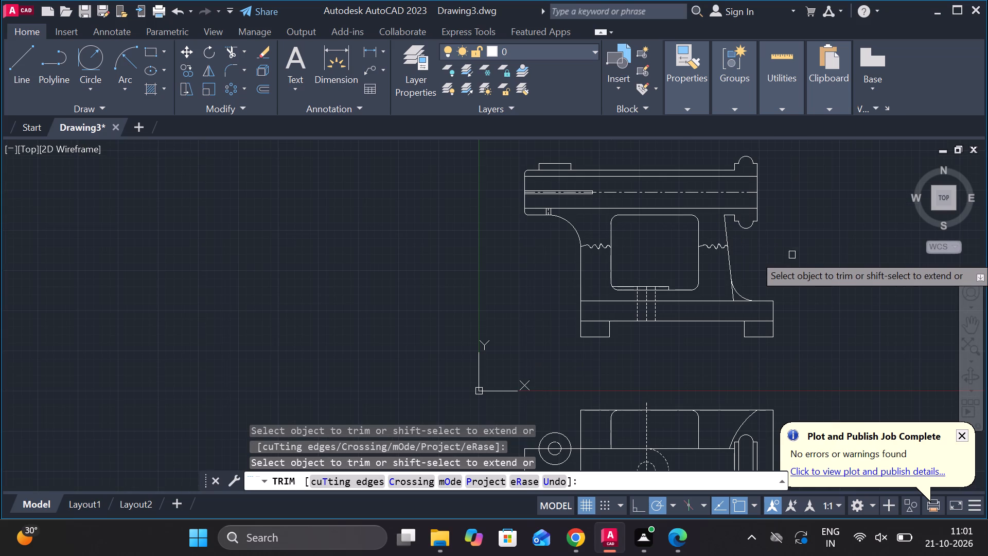
key("Escape")
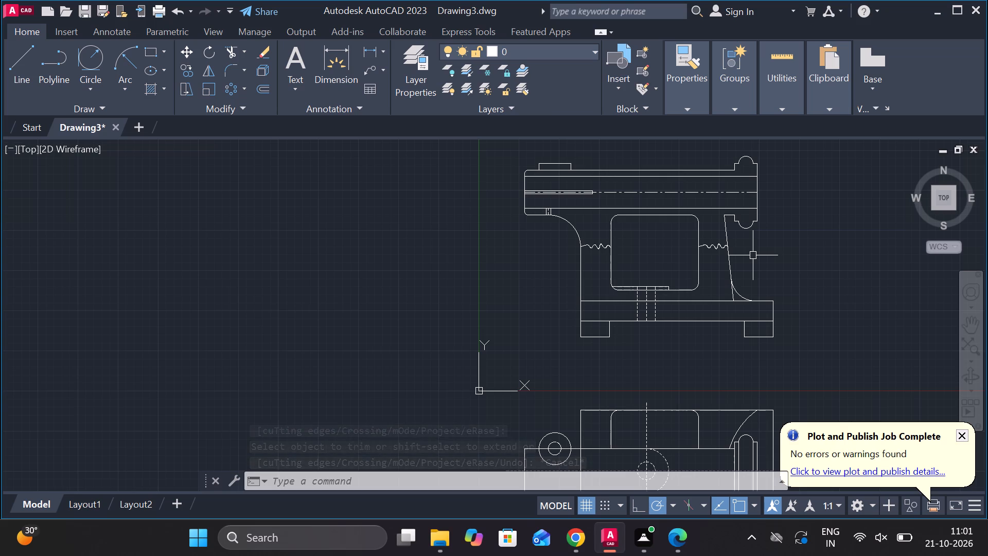
Add a horizontal linear dimension just above the small raised rectangle on top of the front view's cylinder.
left_click(366, 51)
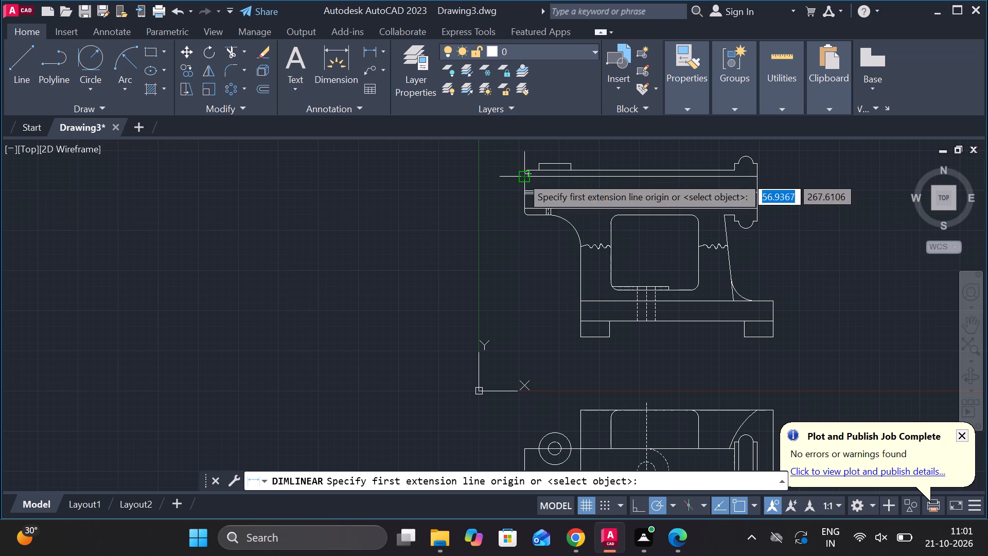
scroll(615, 184, "up", 2)
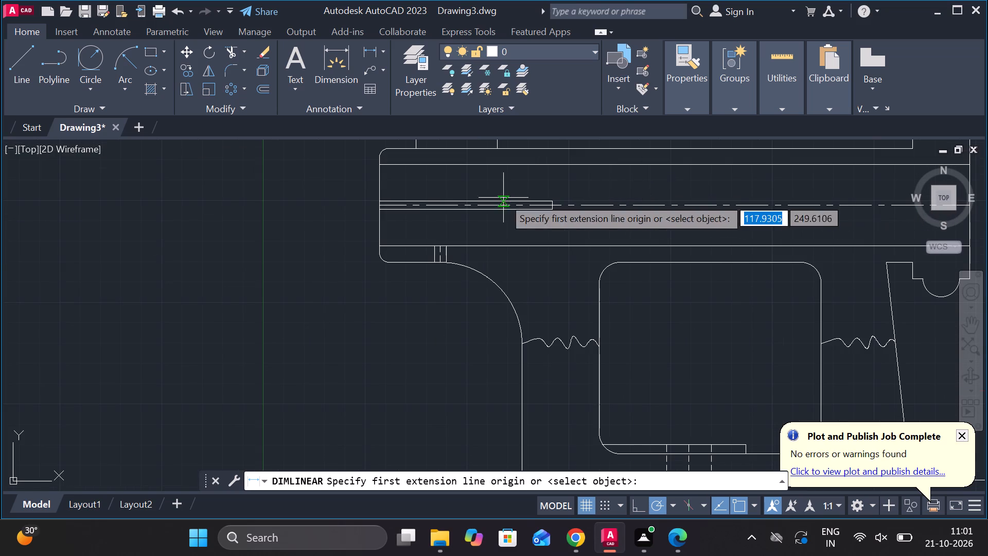
middle_click_drag(503, 198, 516, 323)
left_click(427, 258)
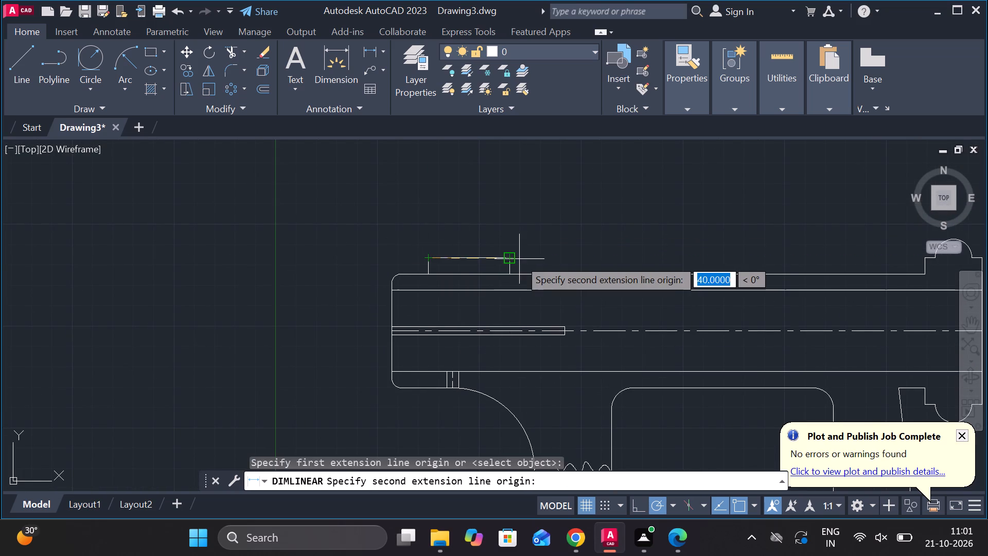
left_click(519, 259)
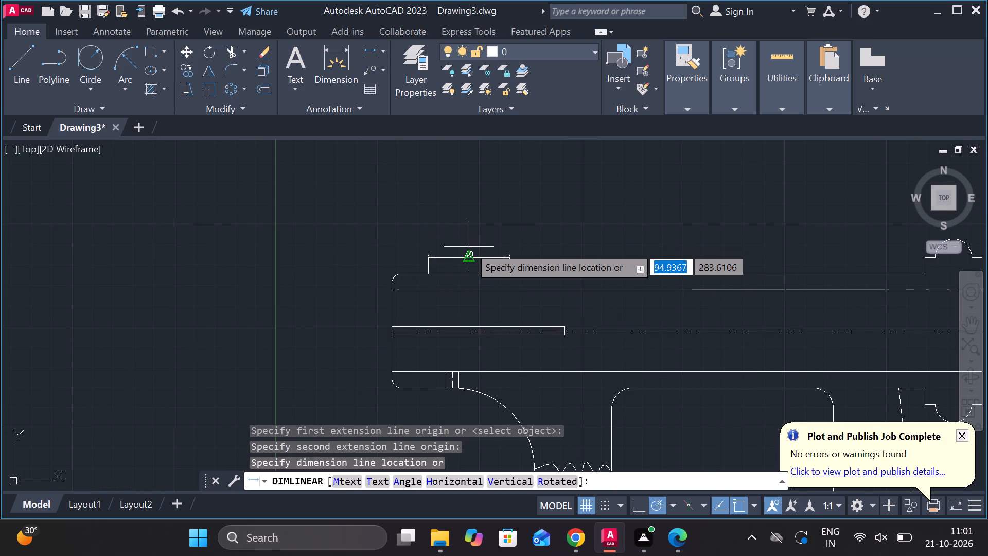
scroll(469, 247, "up", 1)
left_click(467, 244)
scroll(549, 214, "down", 3)
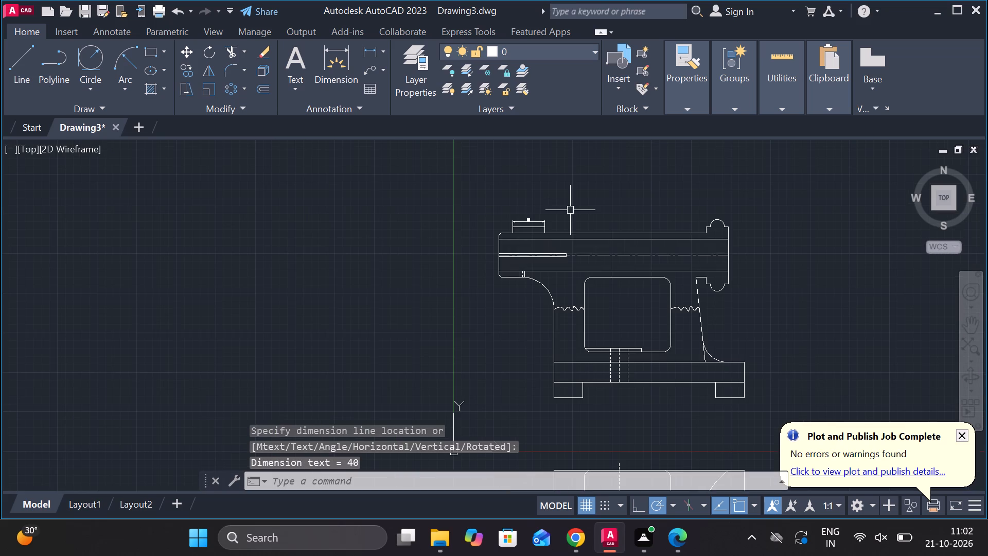
key("Escape")
Modify the ISO-25 dimension style to arrow size 4, text height 6 and ISO standard text alignment, and set it current.
scroll(816, 304, "up", 1)
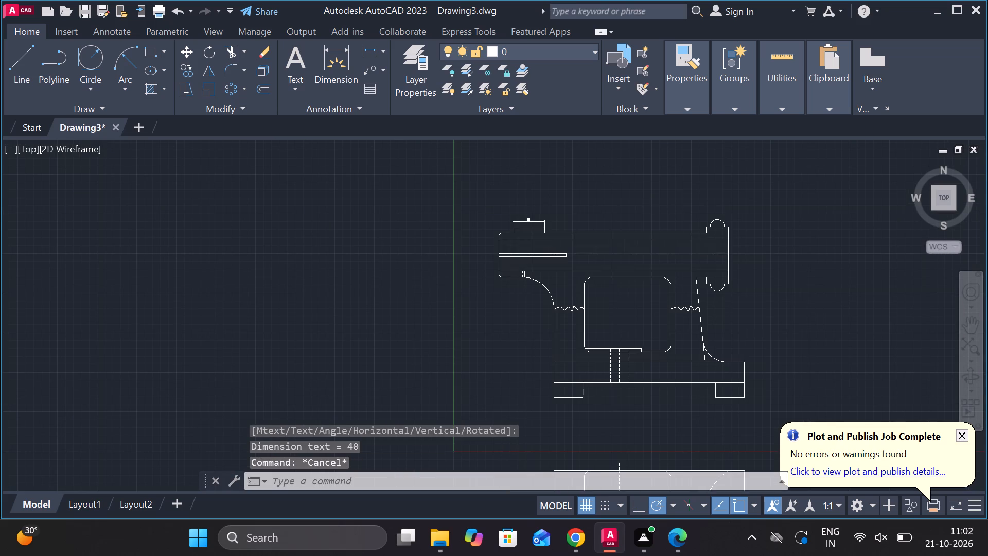
type("d")
key("space")
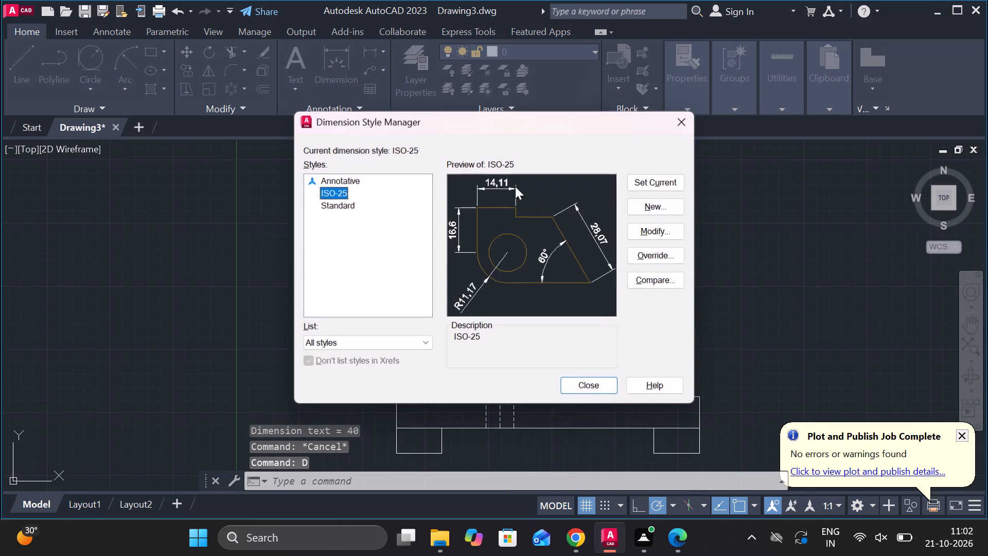
left_click(649, 230)
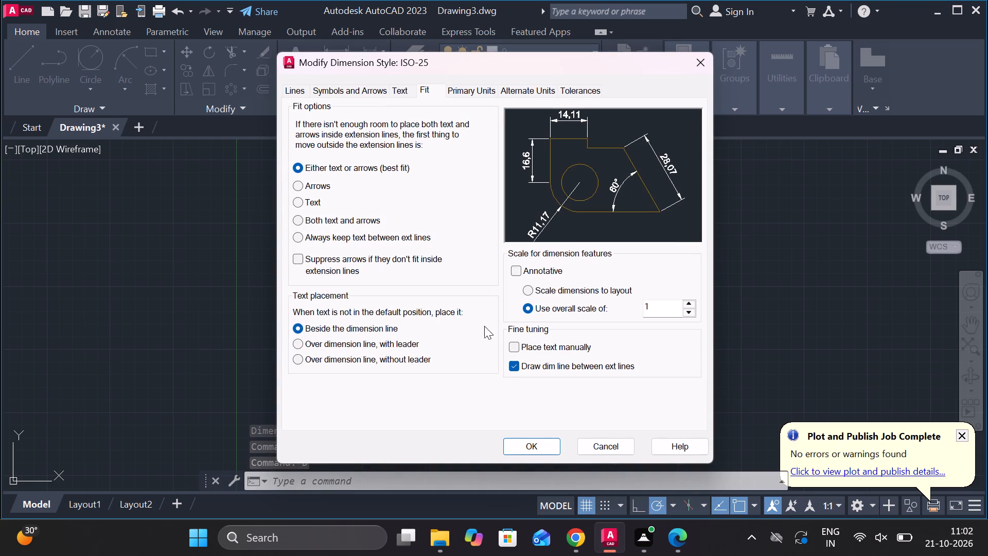
left_click(344, 86)
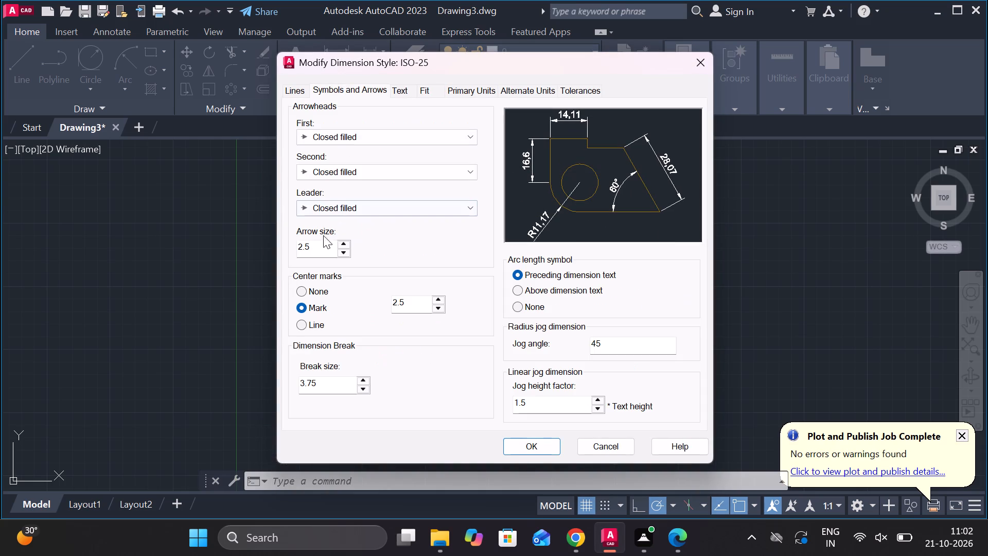
left_click_drag(321, 254, 263, 255)
key("4")
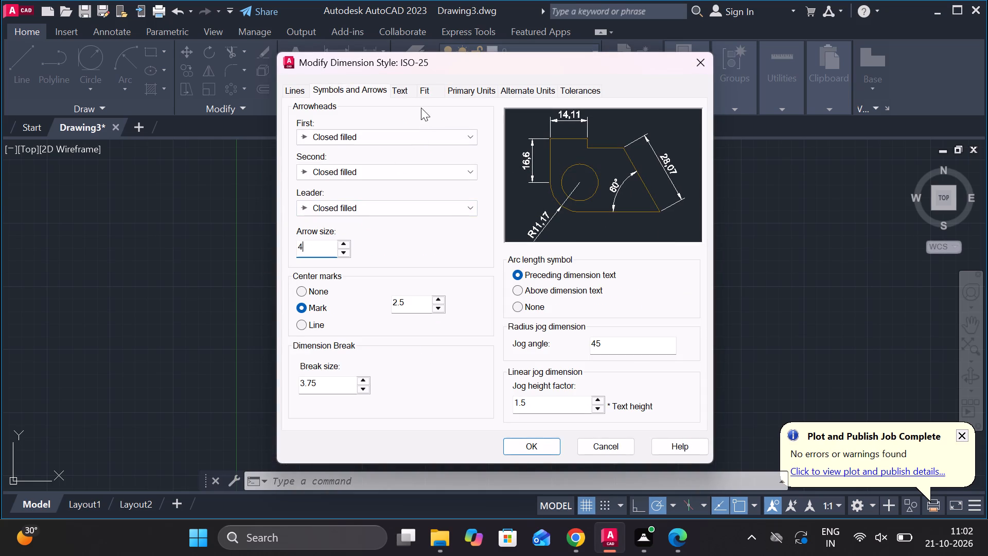
left_click(430, 91)
left_click(404, 92)
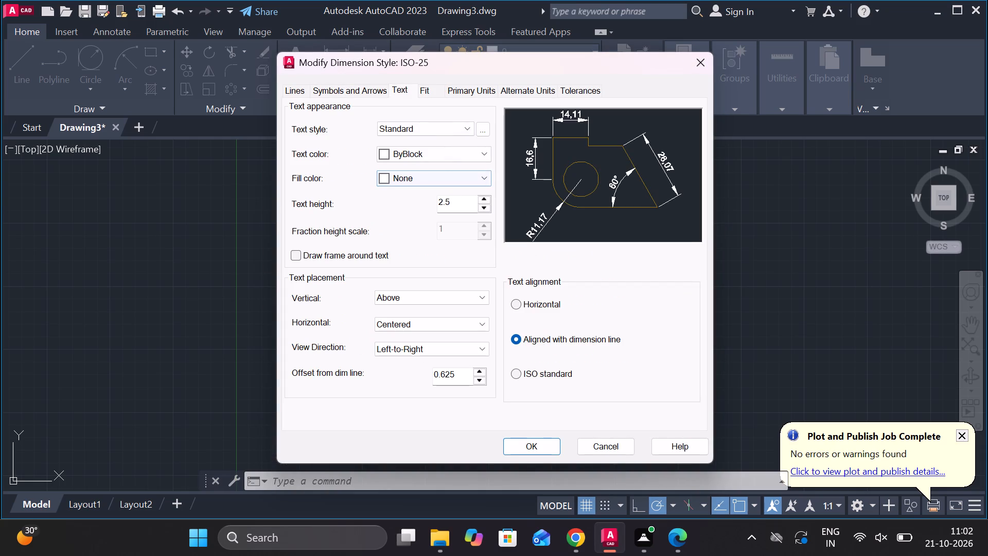
left_click_drag(457, 202, 412, 202)
key("6")
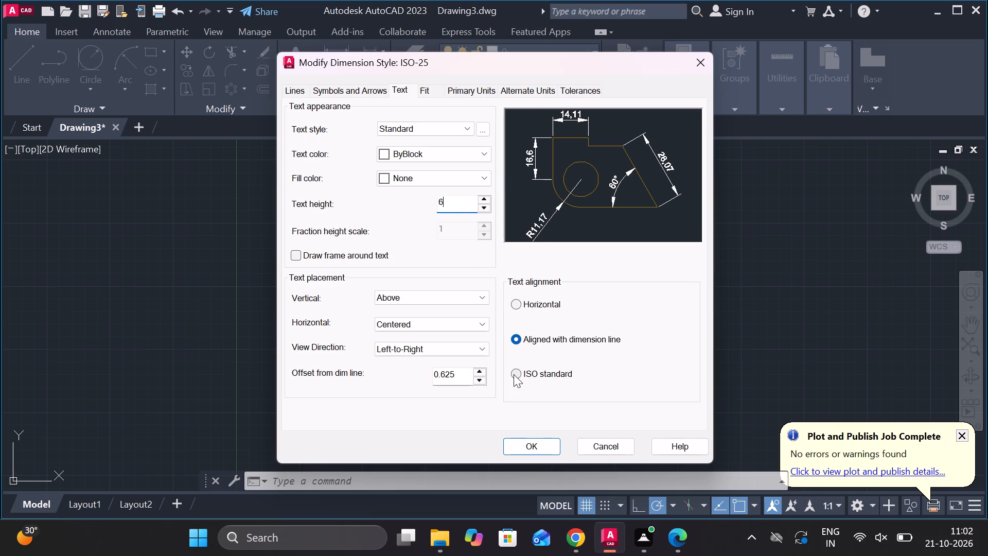
left_click(514, 374)
left_click(528, 451)
left_click(653, 183)
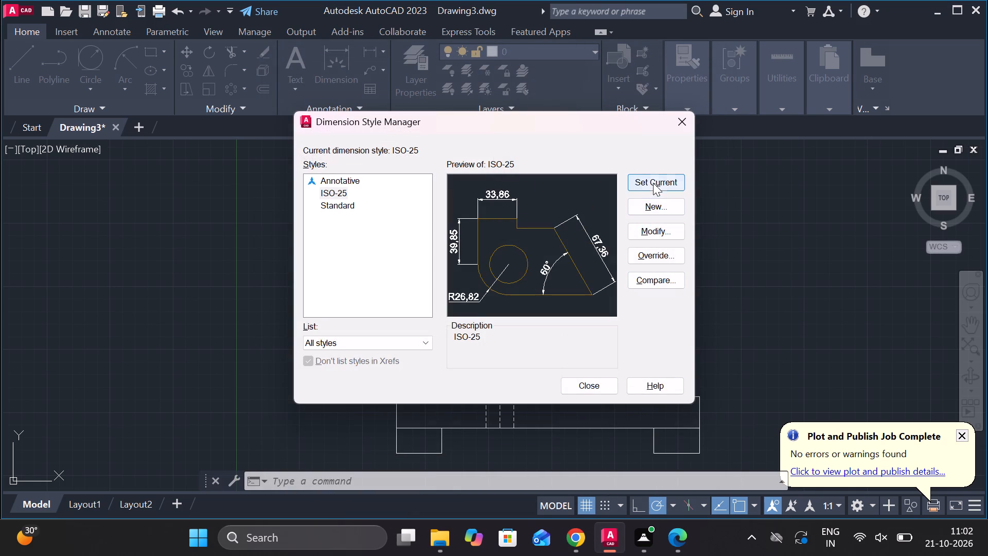
Add a horizontal linear dimension for the overall length of the front view's cylinder, placed above the small raised rectangle's dimension.
left_click(599, 378)
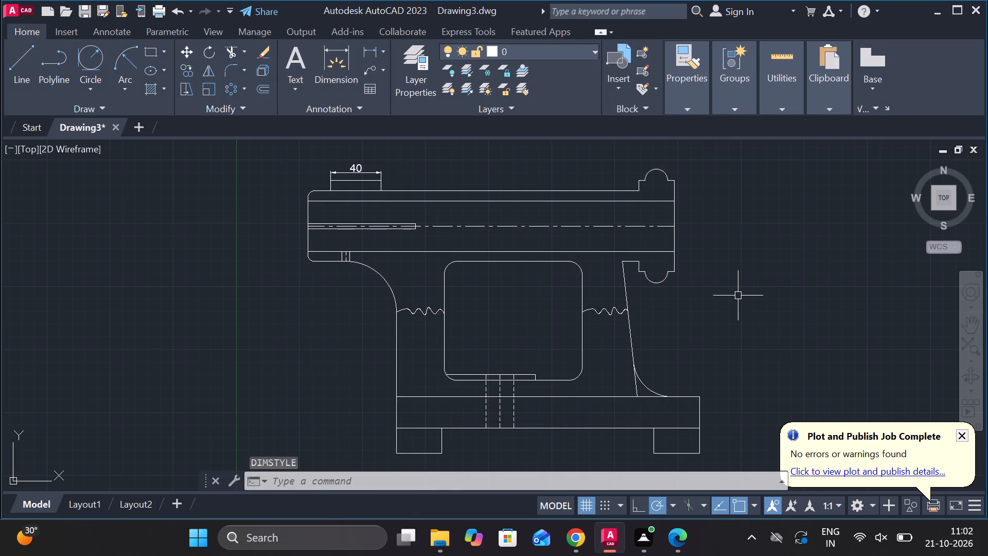
left_click(363, 48)
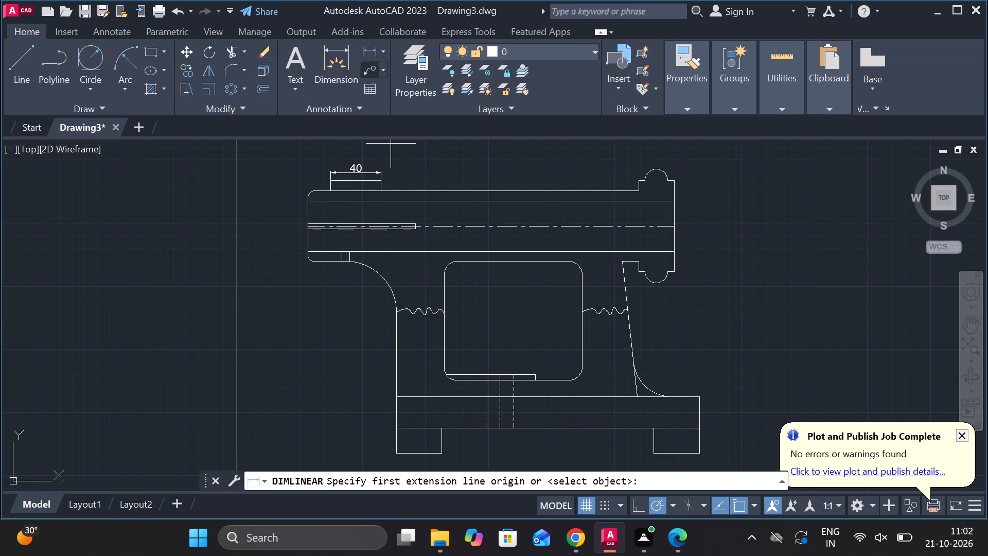
middle_click_drag(411, 183, 455, 213)
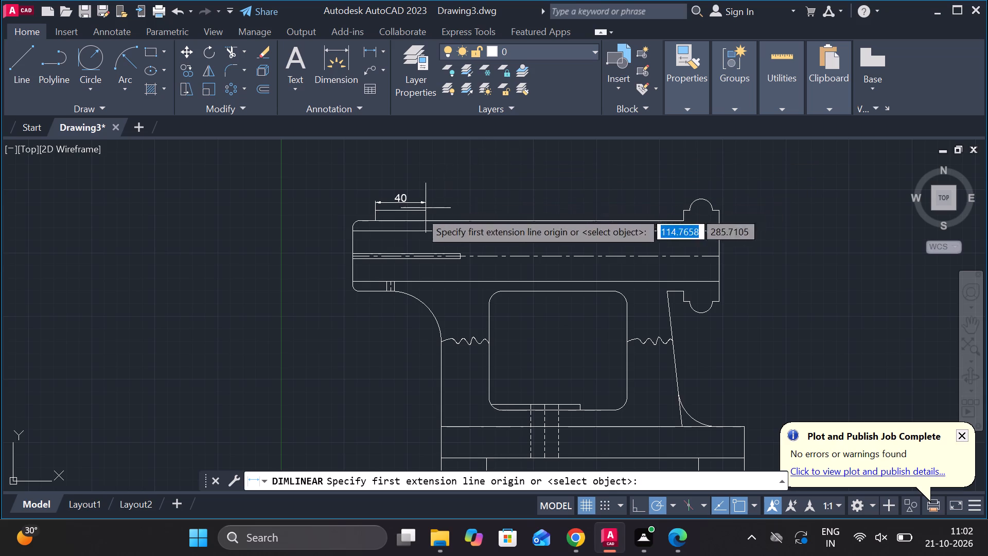
left_click(352, 250)
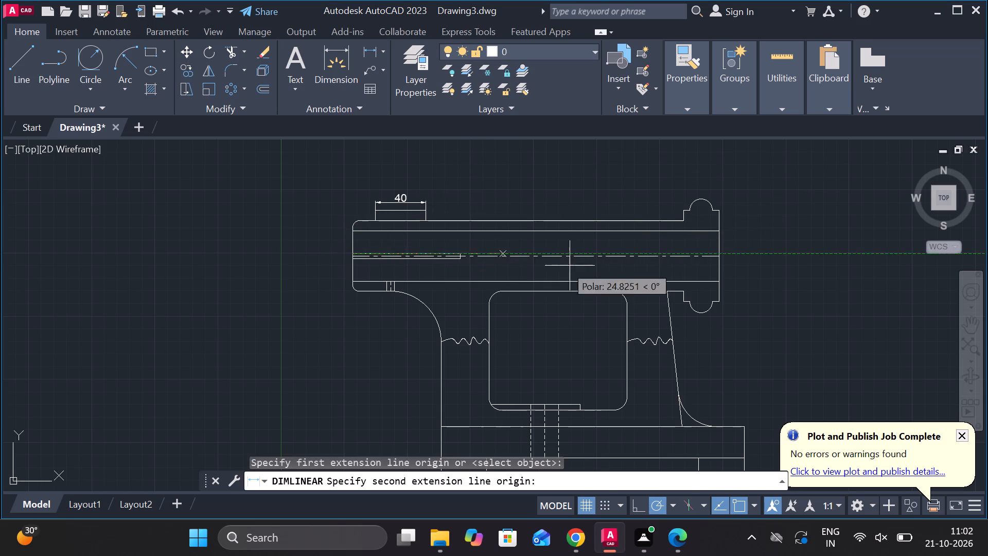
left_click(720, 256)
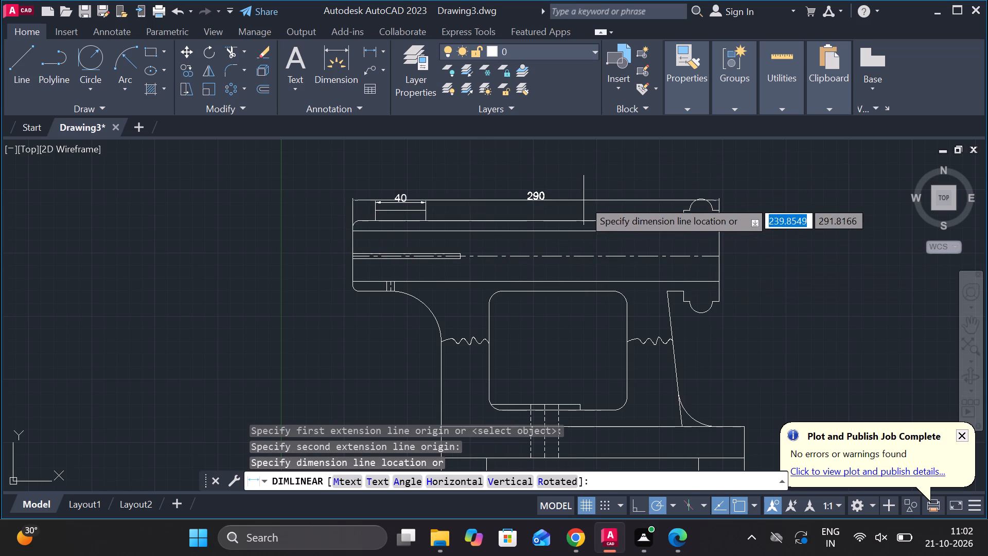
left_click(547, 184)
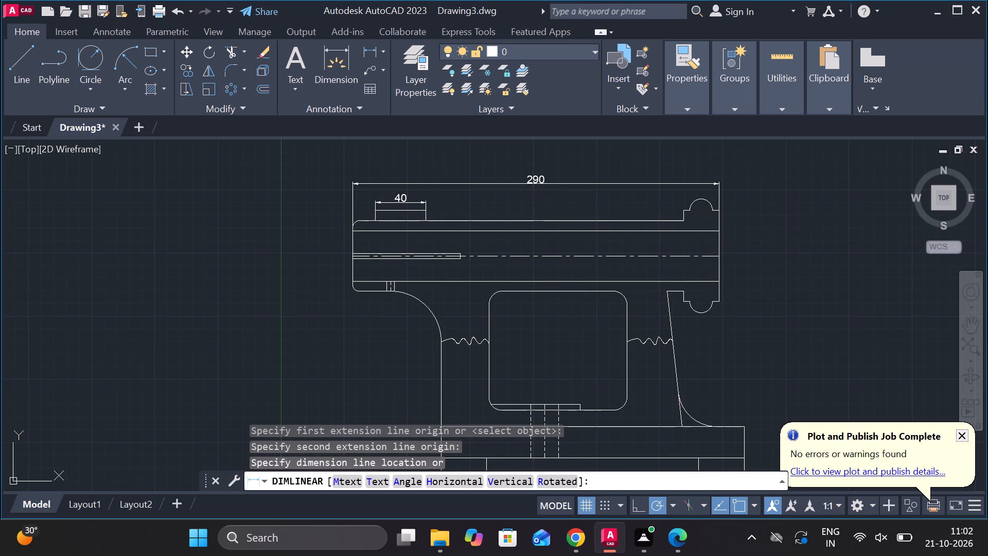
middle_click_drag(510, 236, 541, 211)
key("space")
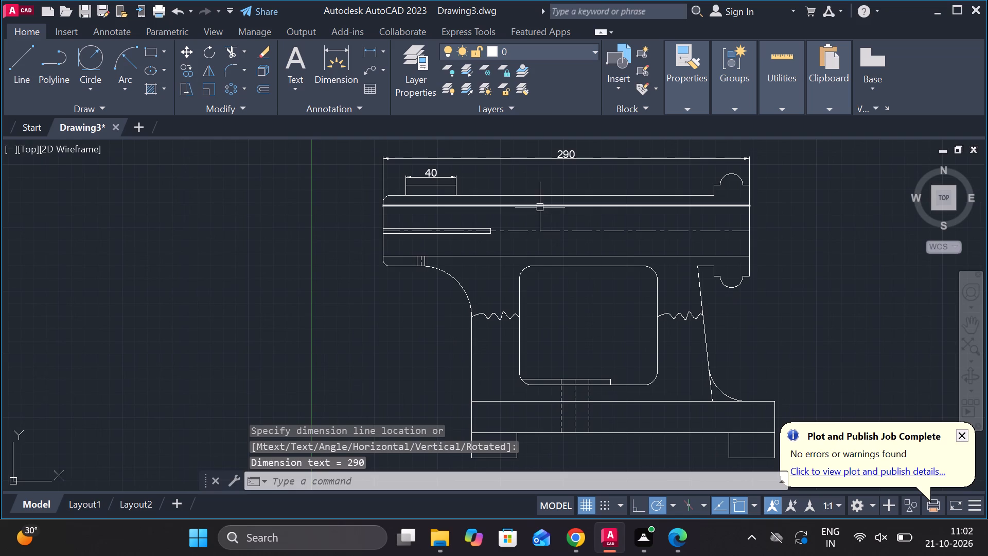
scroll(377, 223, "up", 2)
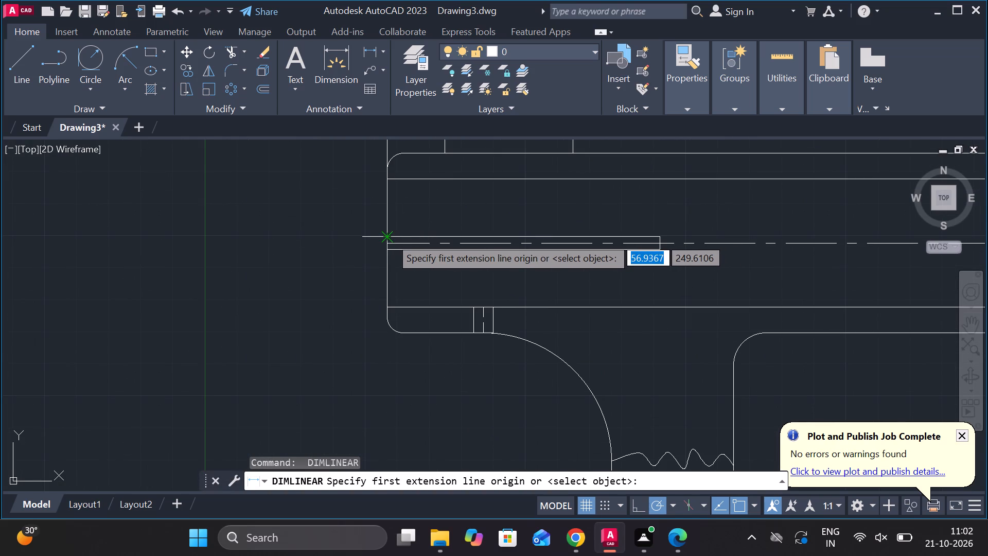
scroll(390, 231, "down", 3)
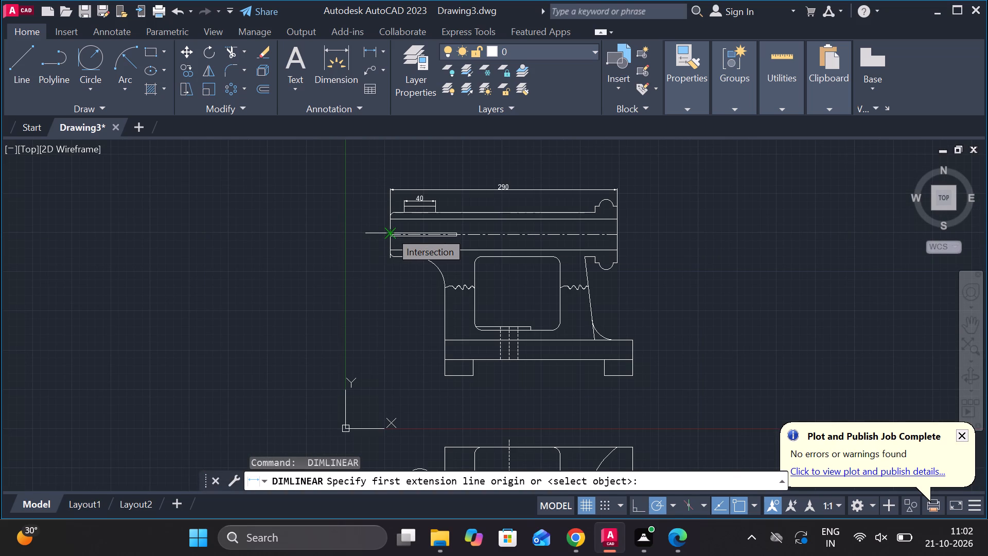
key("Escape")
Copy the entire front view with its dimensions to the empty area up and to the left of the original views.
scroll(395, 237, "down", 1)
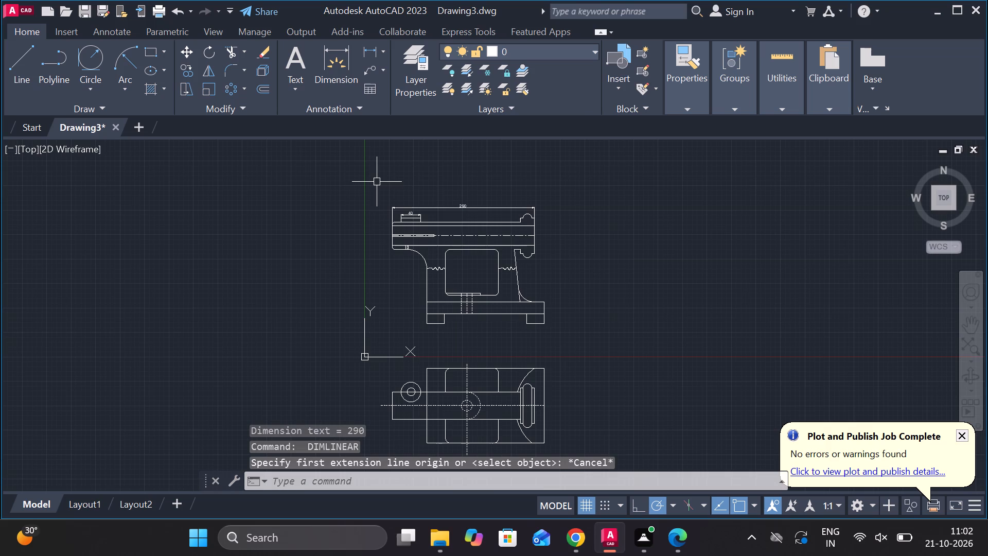
left_click(376, 181)
left_click(622, 353)
type("co")
key("Return")
left_click(649, 340)
scroll(649, 335, "down", 2)
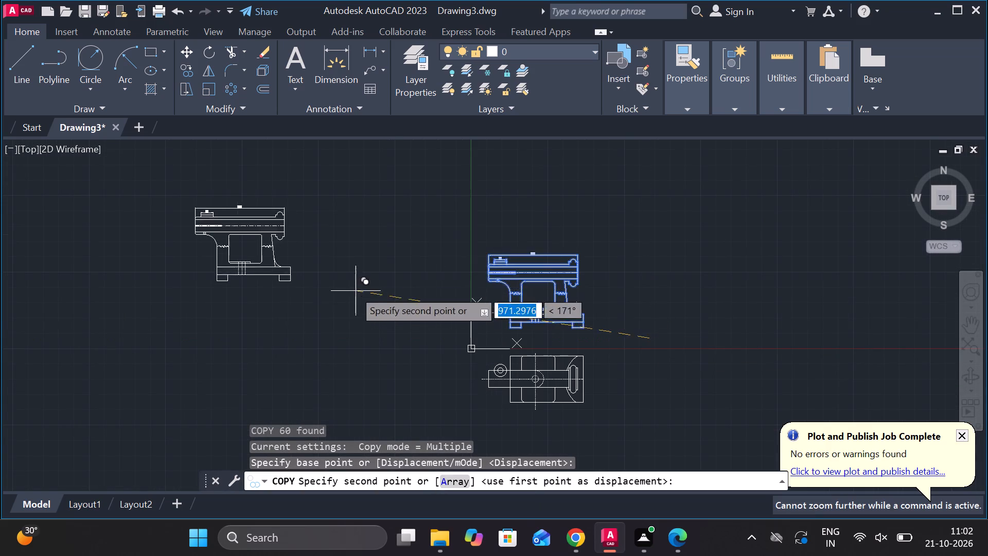
left_click(309, 234)
key("Escape")
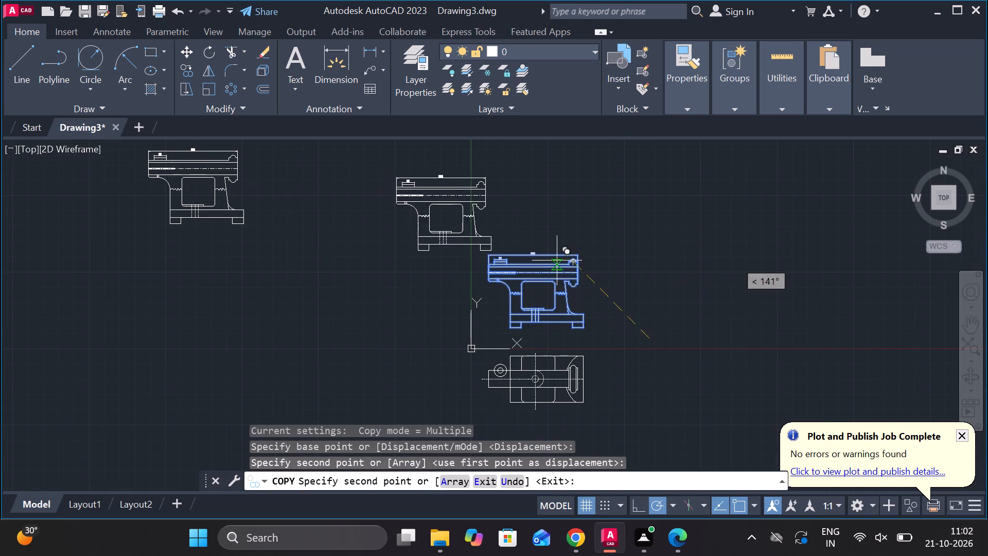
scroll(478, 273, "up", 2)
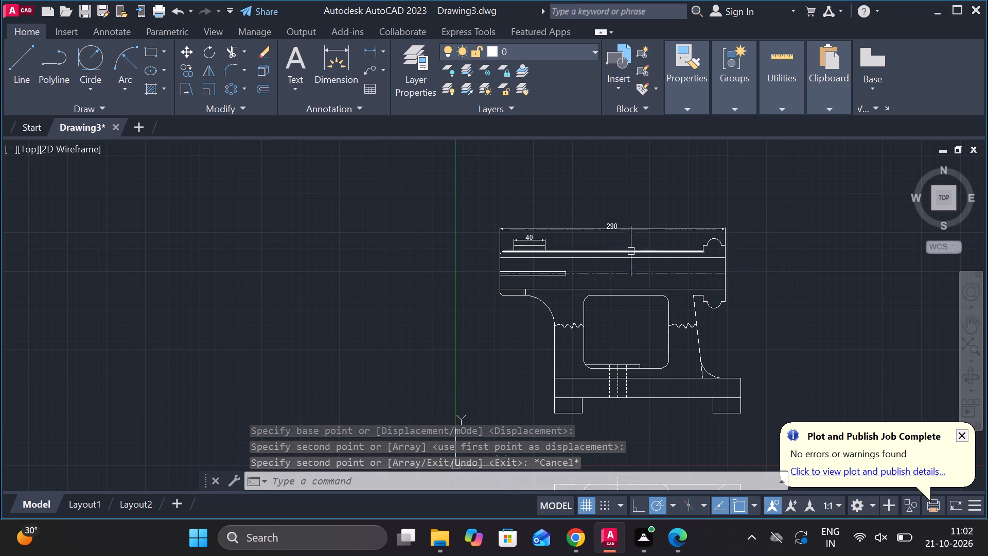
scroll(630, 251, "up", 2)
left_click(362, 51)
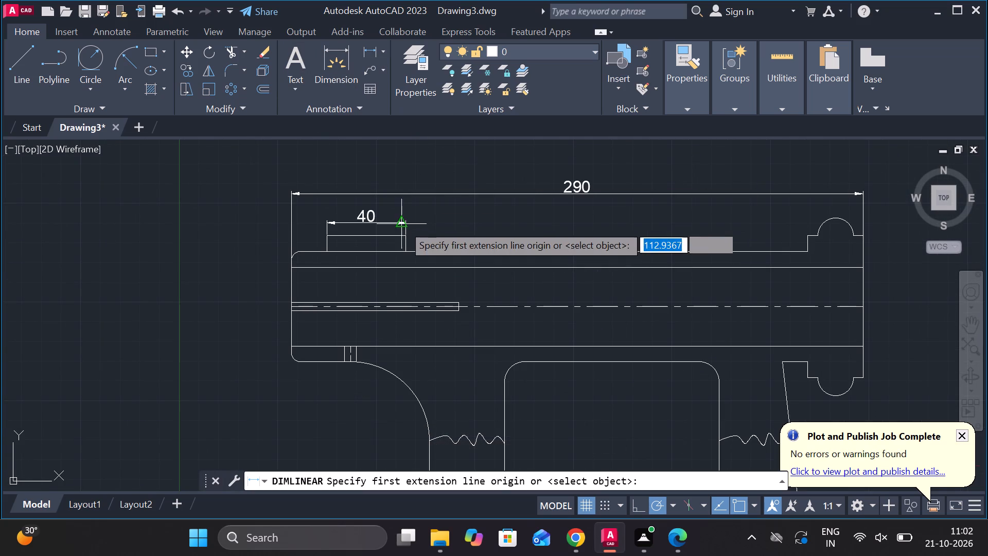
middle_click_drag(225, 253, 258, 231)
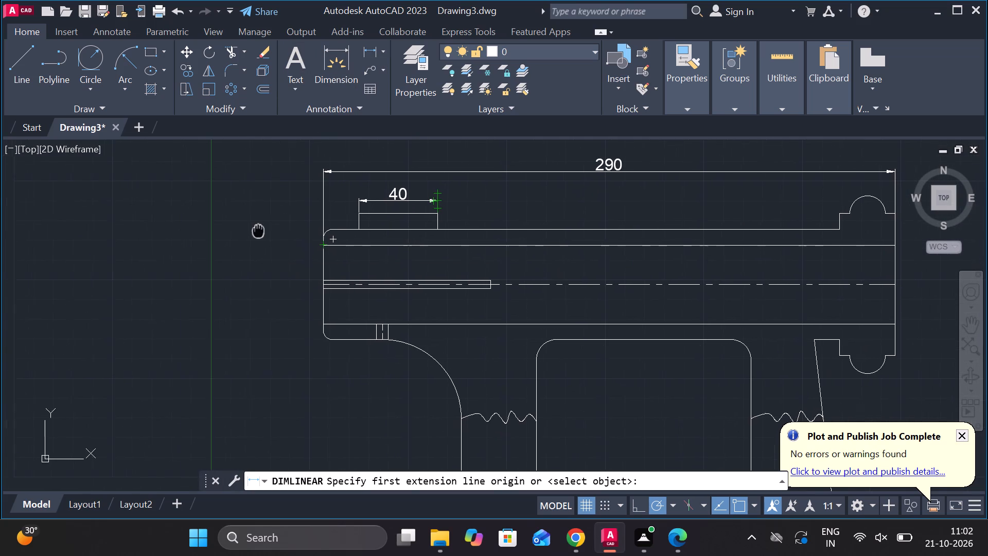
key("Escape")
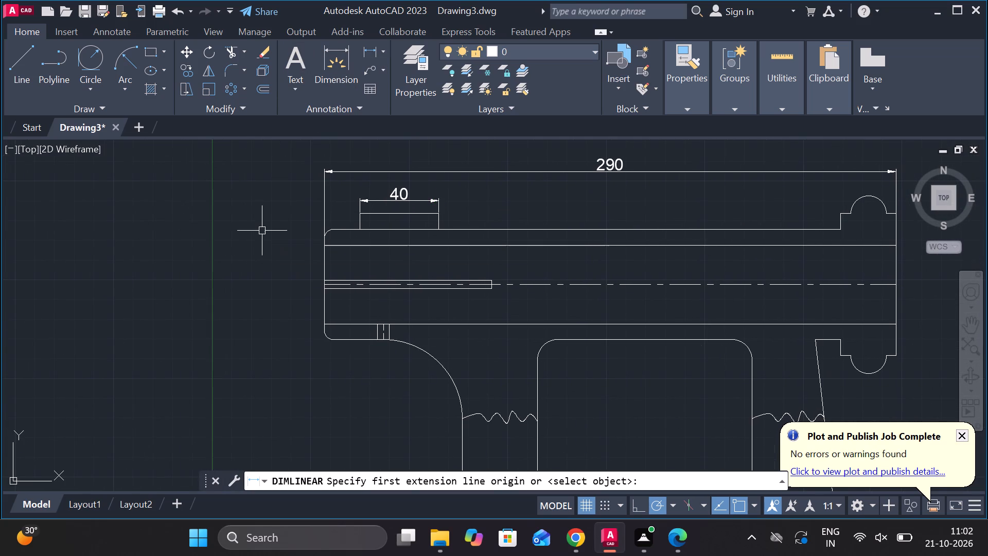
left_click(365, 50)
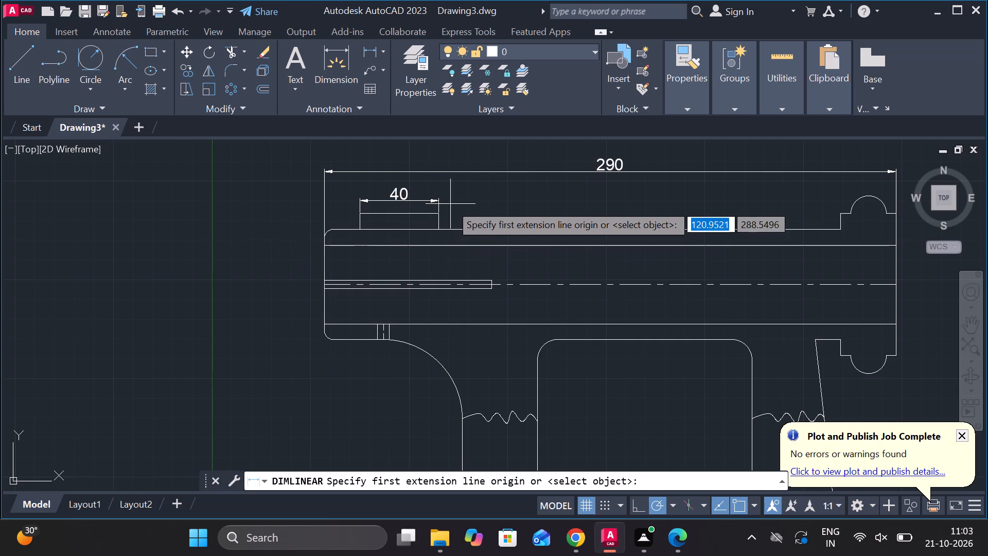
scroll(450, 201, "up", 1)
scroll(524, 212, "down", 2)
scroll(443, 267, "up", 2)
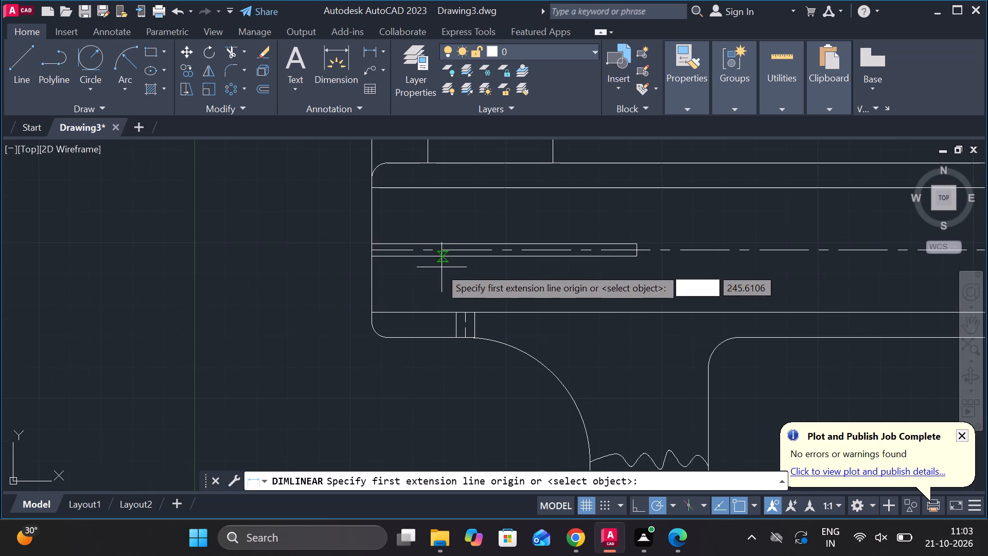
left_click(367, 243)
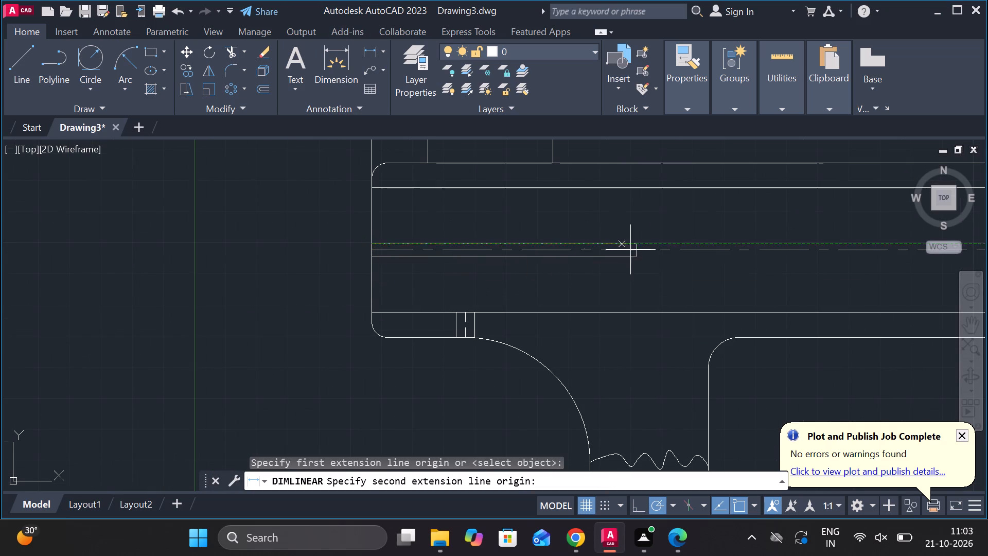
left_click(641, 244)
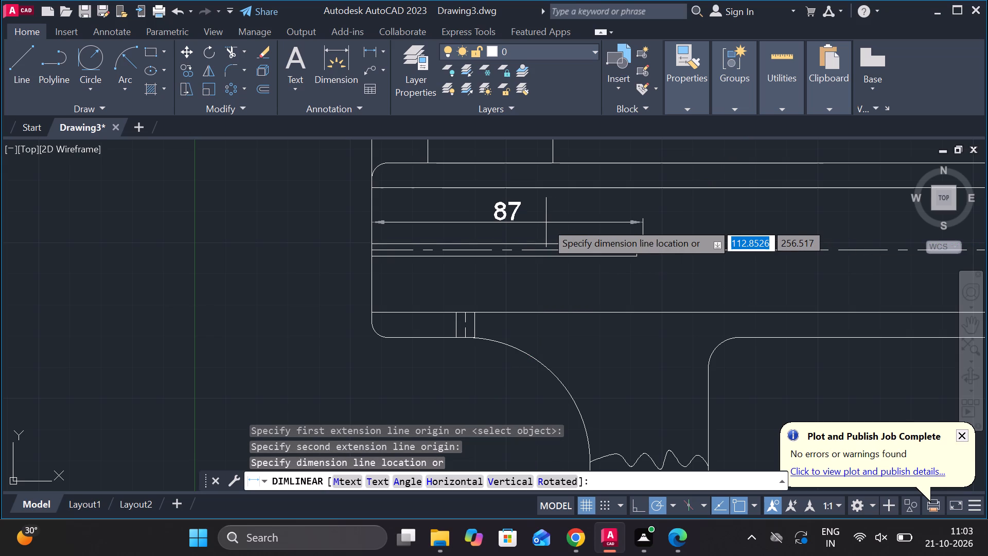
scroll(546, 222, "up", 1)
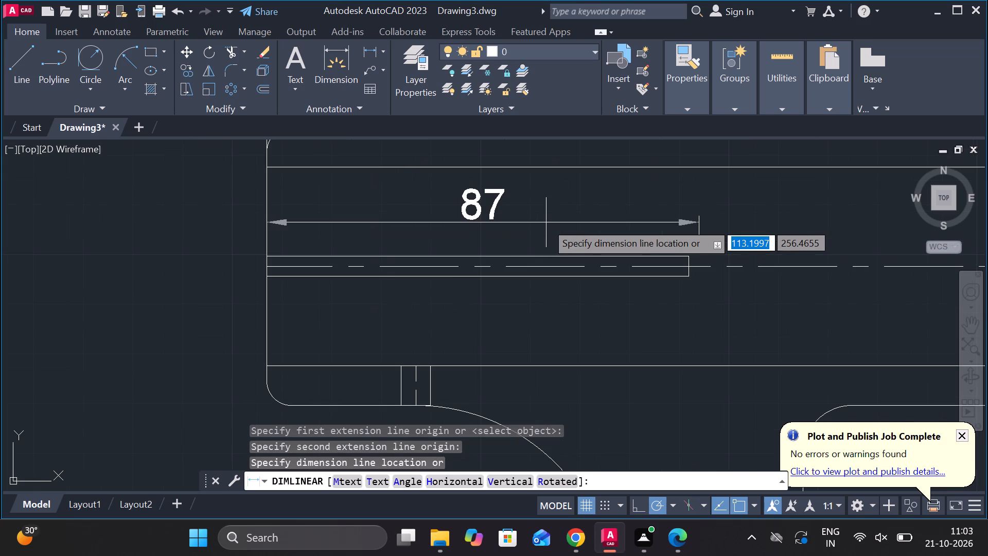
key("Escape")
Add a horizontal linear dimension for the length of the narrow slot on the original front view's cylinder centerline, placed just above the slot.
key("space")
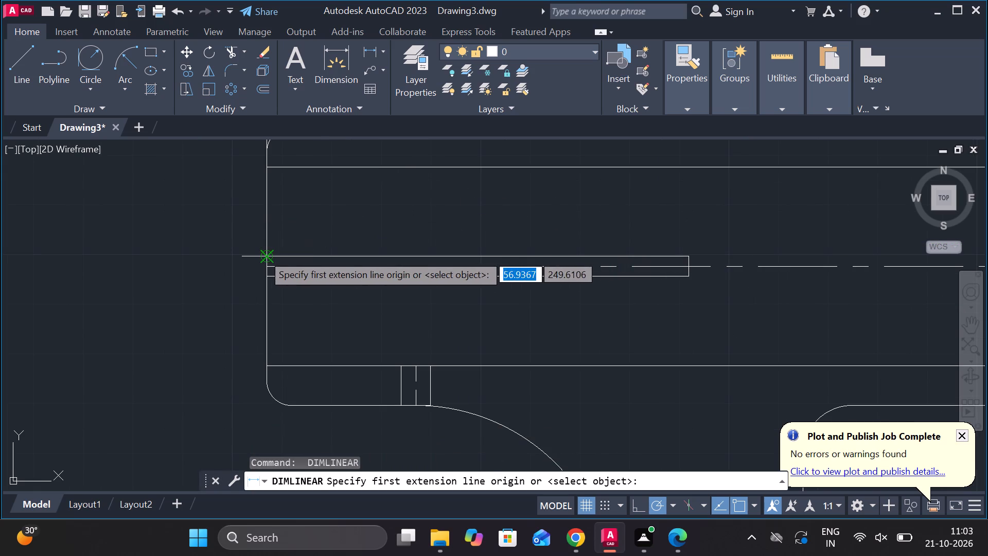
left_click(262, 254)
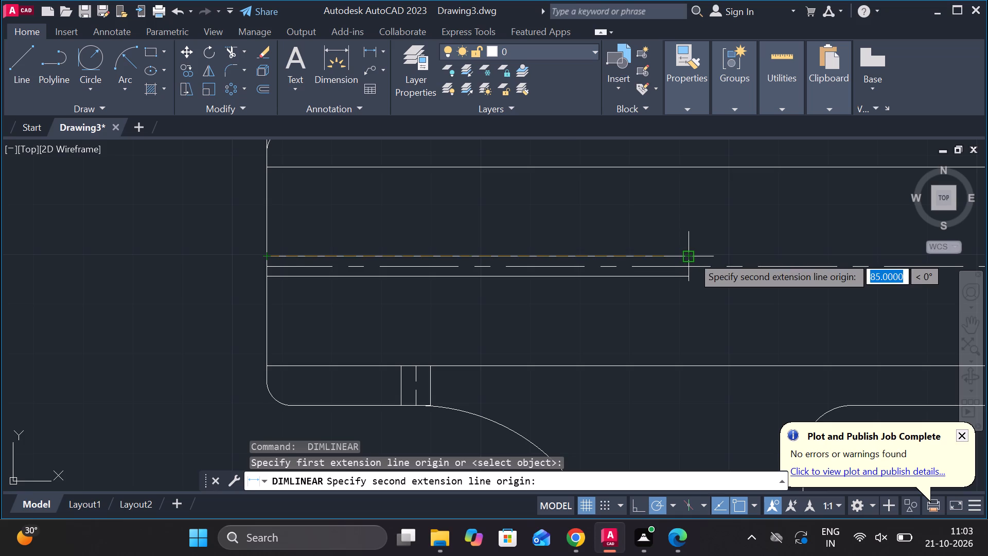
left_click(692, 256)
left_click(541, 225)
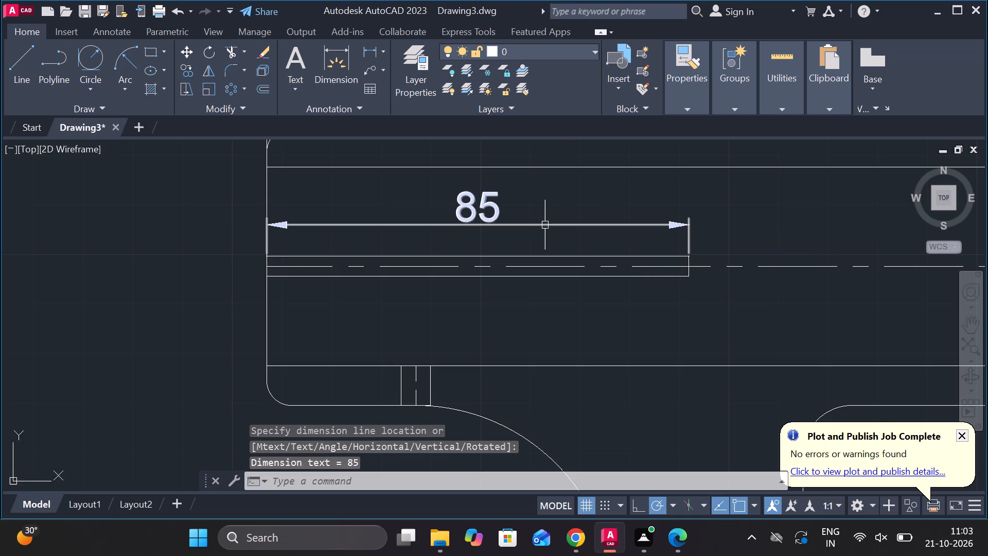
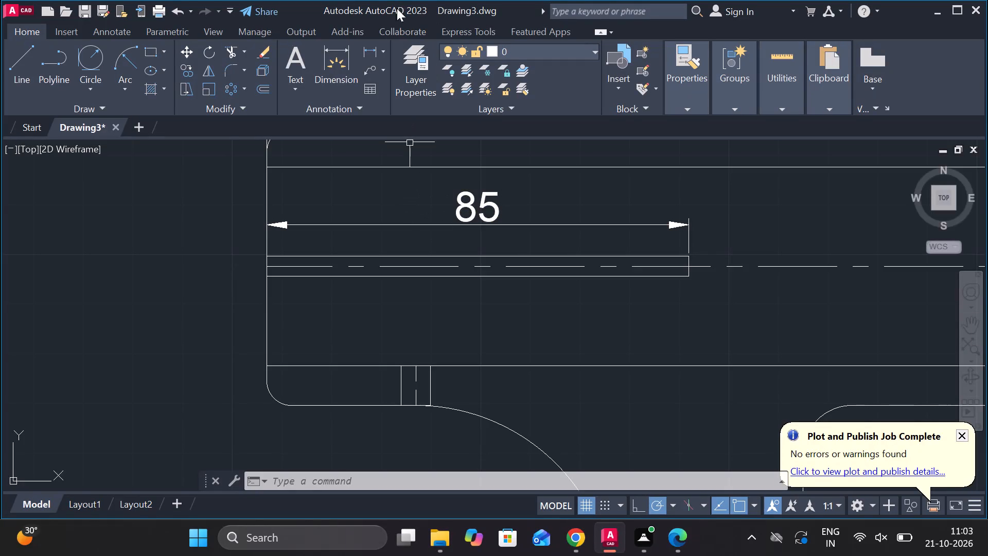
Add a vertical linear dimension for the thickness of the narrow 85-long slot, placed outside the body's left edge.
left_click(373, 48)
scroll(270, 321, "up", 2)
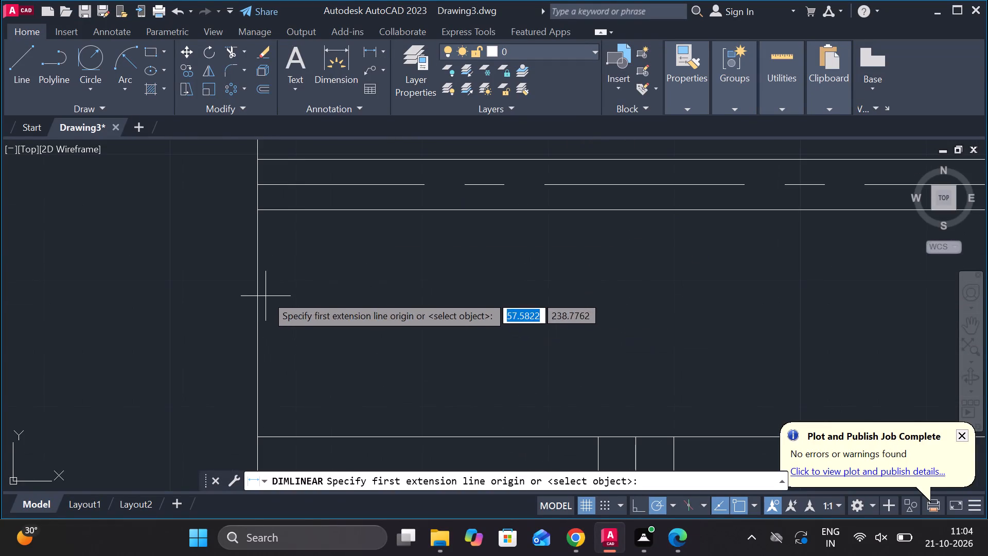
scroll(344, 347, "down", 1)
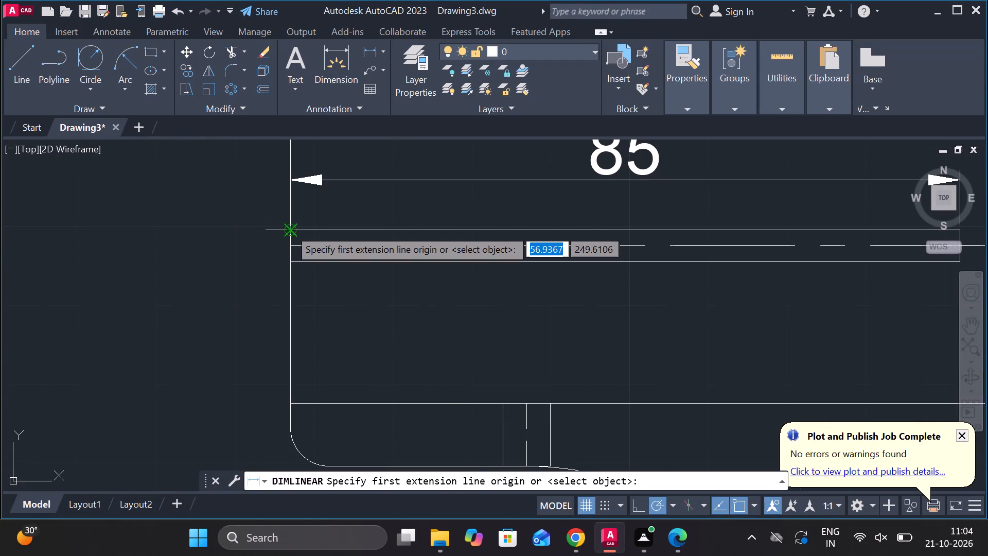
left_click(289, 229)
left_click(289, 258)
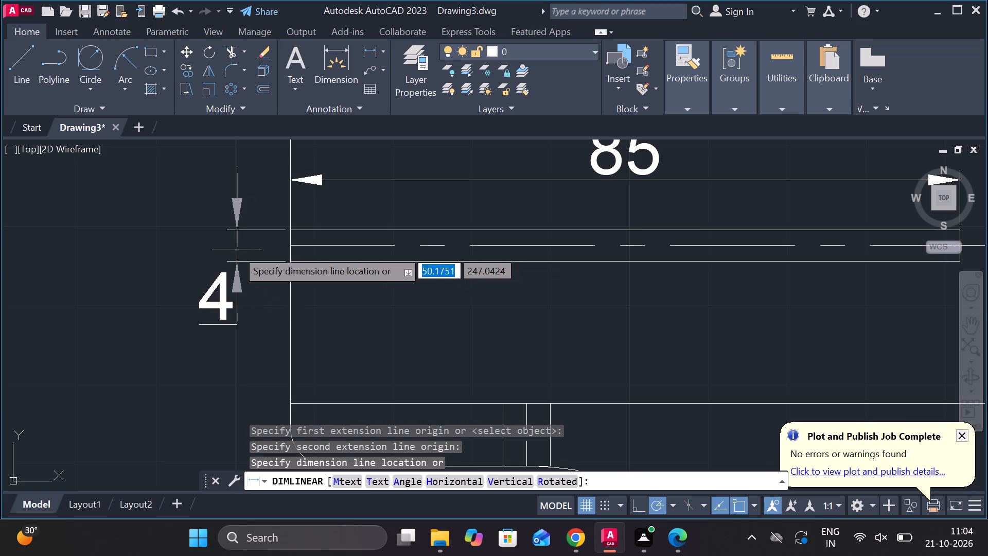
left_click(237, 250)
Dimension the vertical distance between the two long horizontal lines above and below the body's centreline, placed near mid-length.
scroll(286, 254, "down", 2)
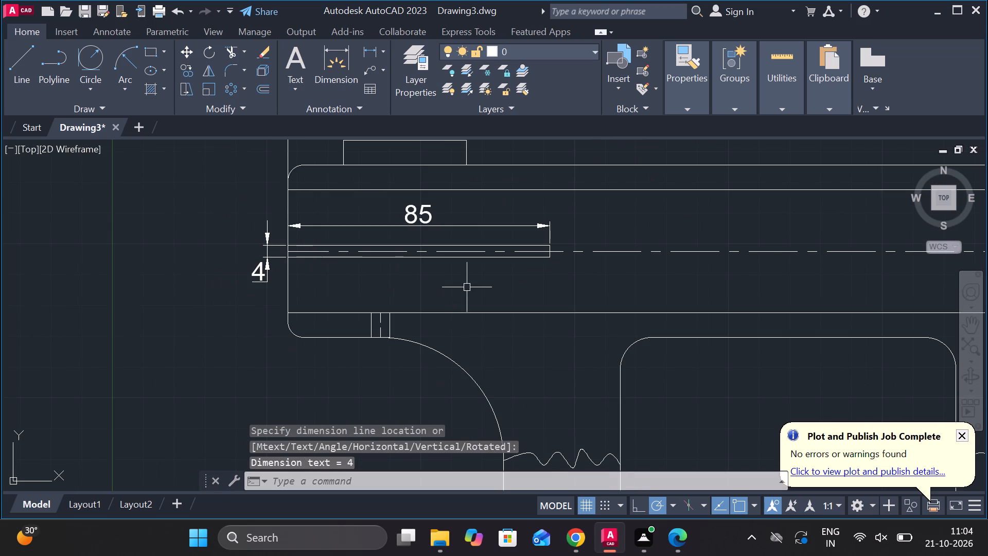
middle_click_drag(471, 289, 533, 225)
middle_click_drag(630, 252, 362, 355)
key("space")
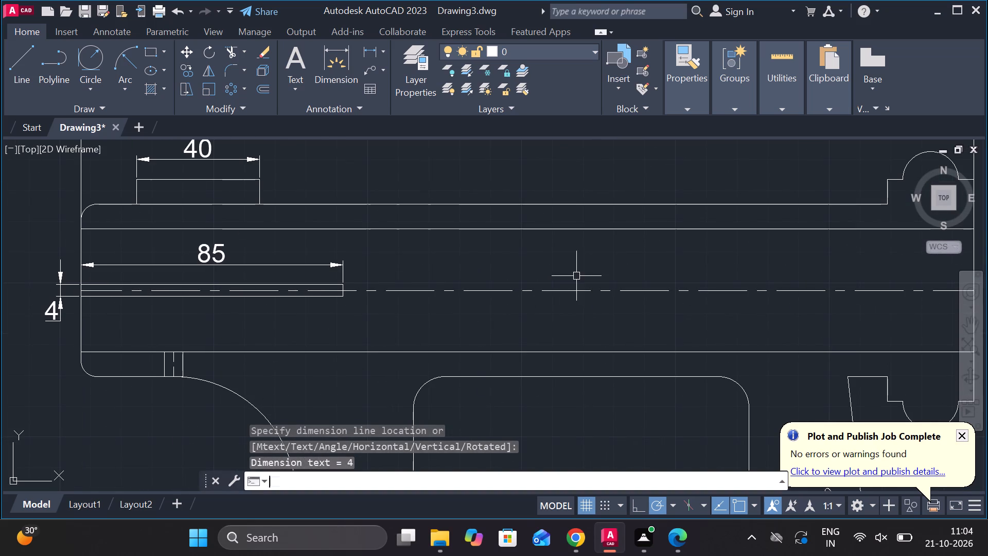
left_click(582, 234)
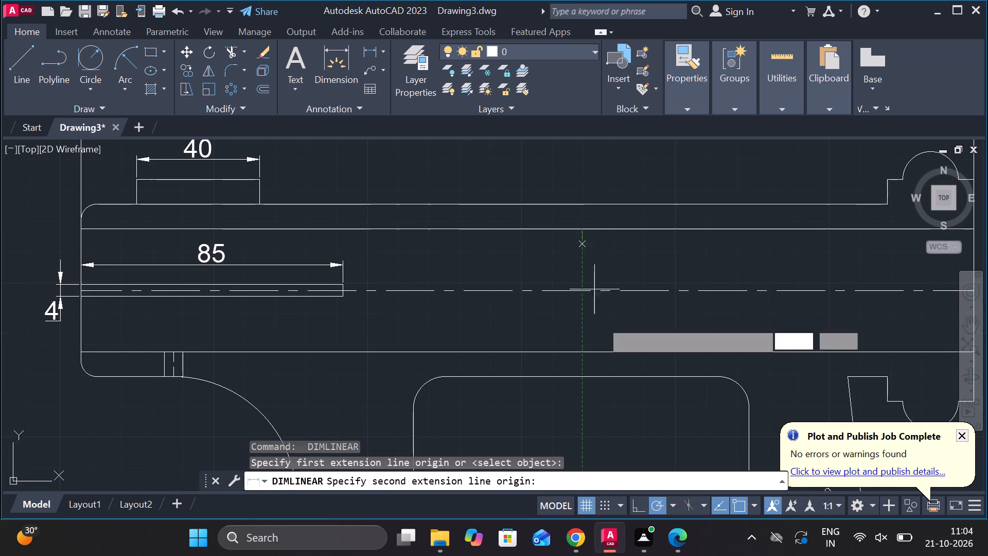
left_click(580, 352)
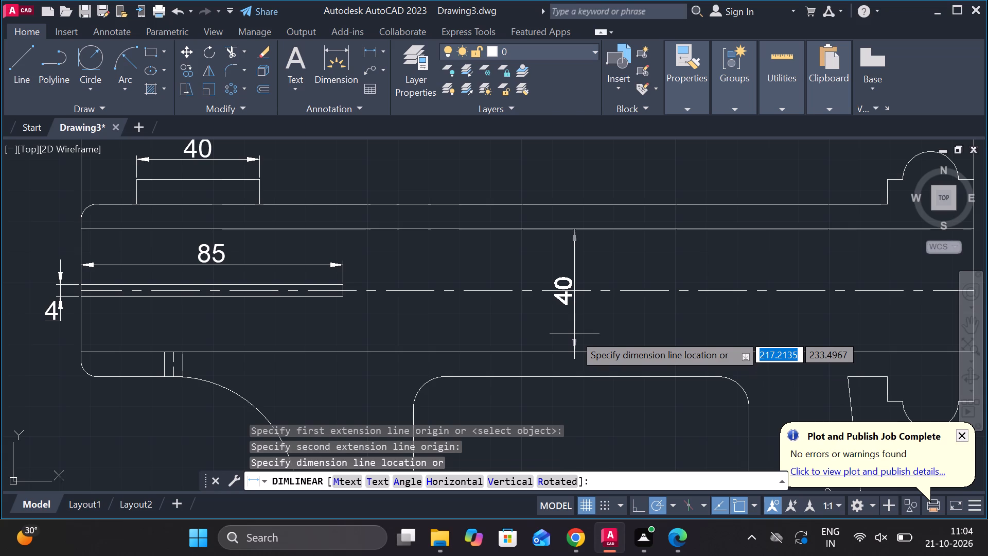
left_click(569, 334)
Dimension the horizontal distance from the body's left edge to the small lower hole's centreline, placed below the flange.
scroll(596, 322, "down", 2)
middle_click_drag(458, 375, 496, 324)
scroll(444, 320, "up", 2)
middle_click_drag(454, 319, 467, 404)
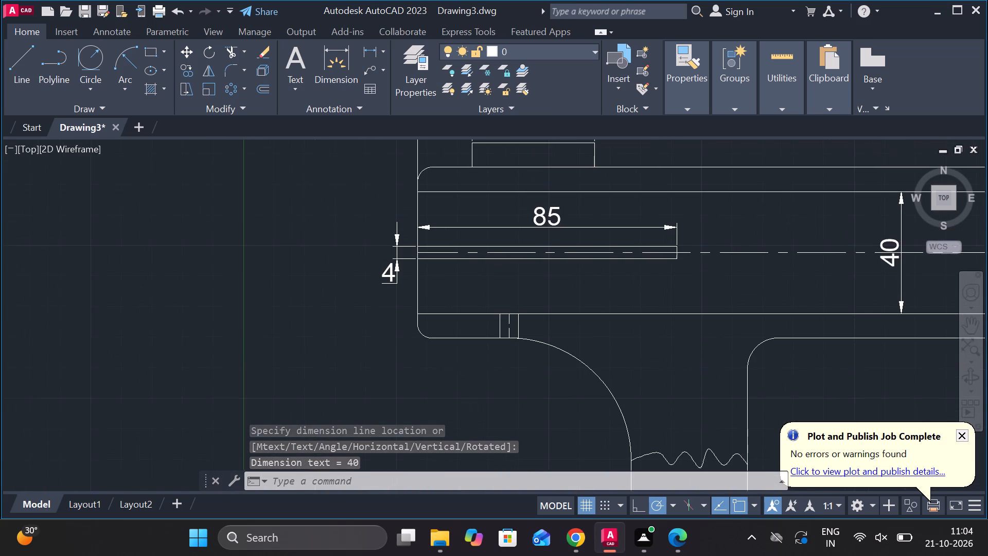
key("space")
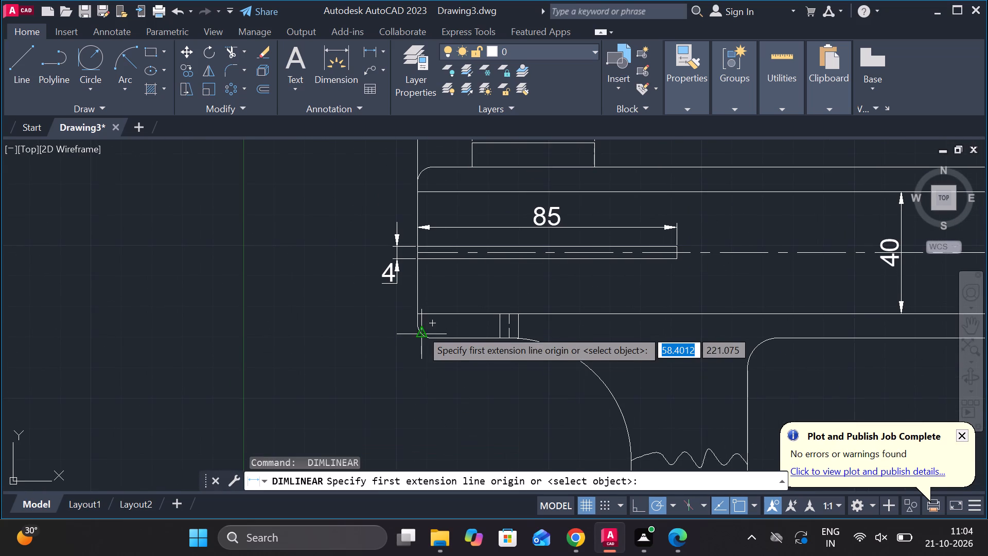
scroll(418, 324, "up", 3)
left_click(398, 315)
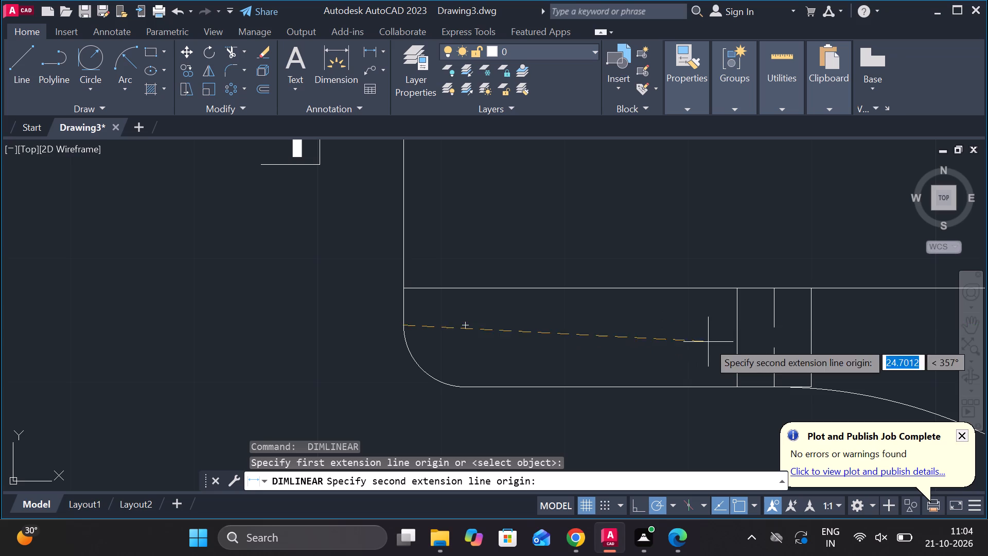
left_click(775, 326)
middle_click_drag(592, 383, 566, 312)
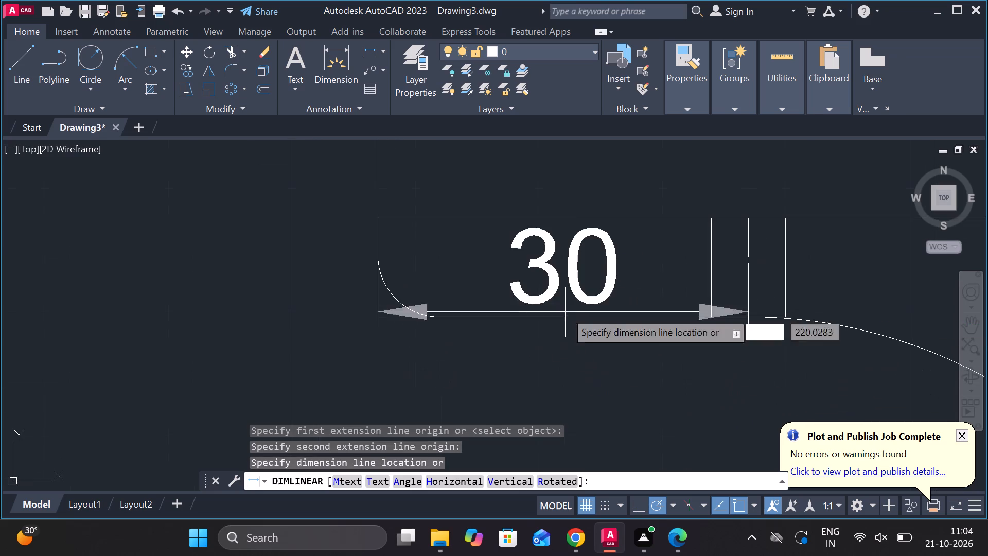
middle_click_drag(572, 387, 550, 304)
scroll(549, 343, "down", 2)
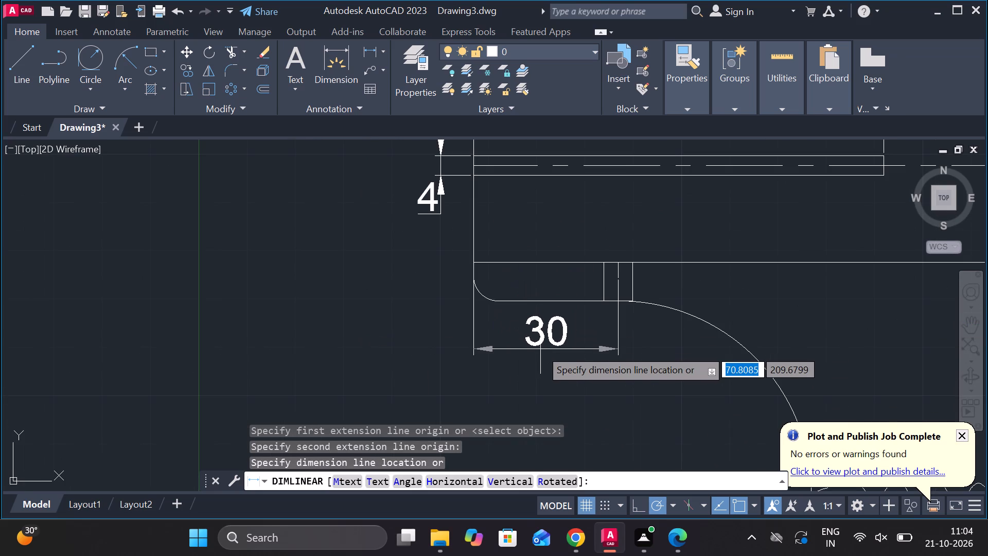
left_click(540, 349)
Add a horizontal linear dimension for the small hole's width in the lower left flange, placed above the hole.
key("space")
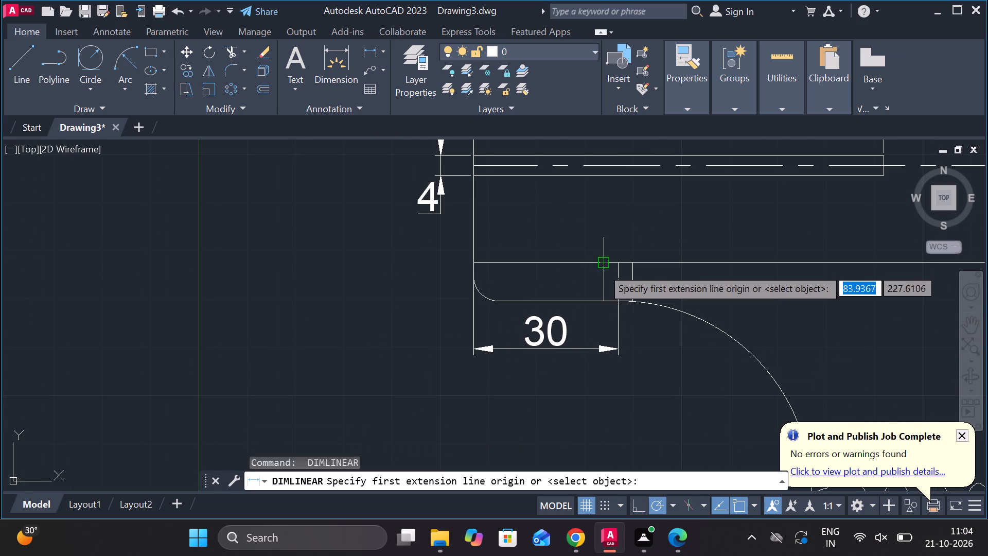
left_click(602, 268)
left_click(633, 267)
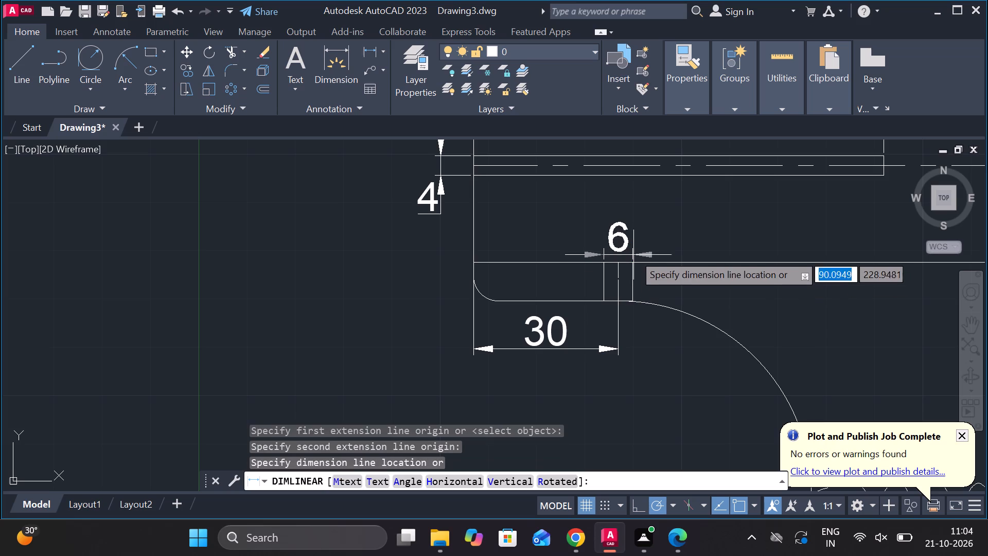
left_click(632, 244)
Dimension the horizontal width from the rounded opening's right side to the tapered edge's top corner, placed below the break line.
scroll(679, 304, "down", 1)
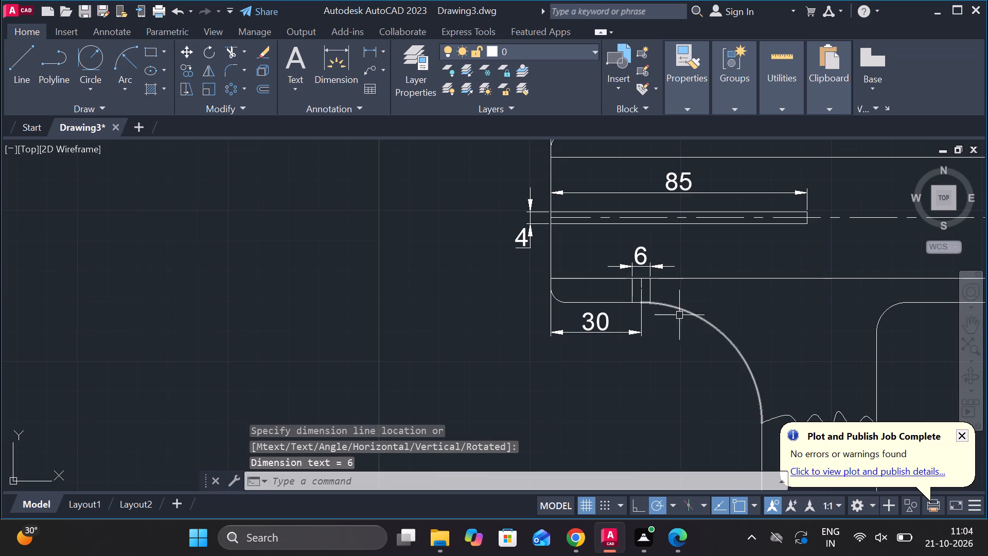
middle_click_drag(667, 344, 551, 344)
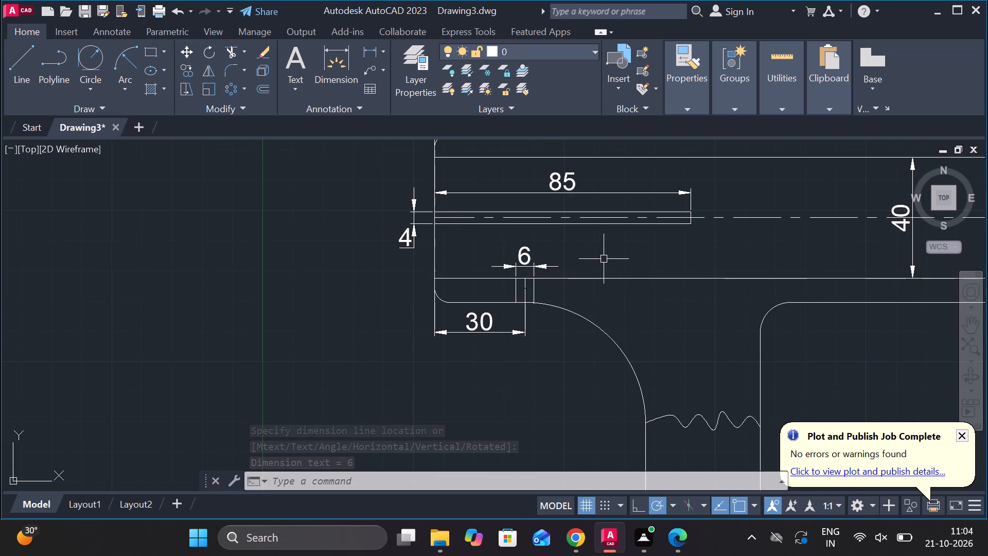
middle_click_drag(546, 387, 471, 355)
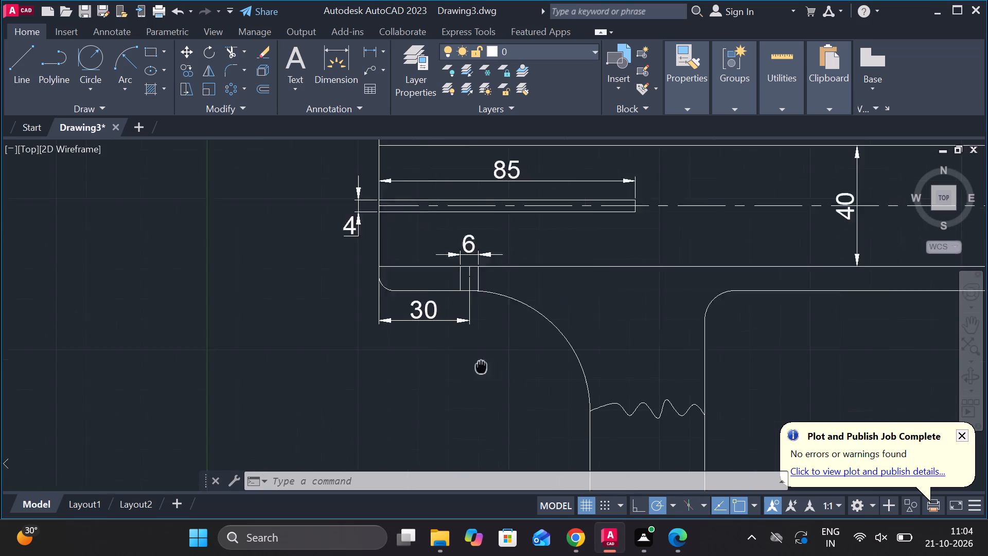
middle_click_drag(471, 355, 460, 343)
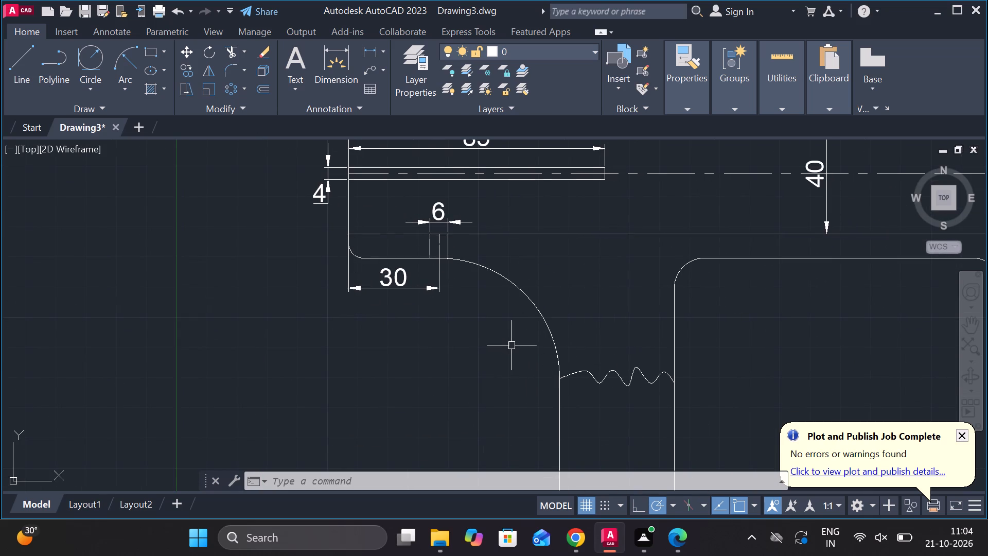
middle_click_drag(511, 345, 318, 418)
scroll(448, 339, "down", 2)
middle_click_drag(559, 395, 535, 331)
scroll(556, 304, "up", 2)
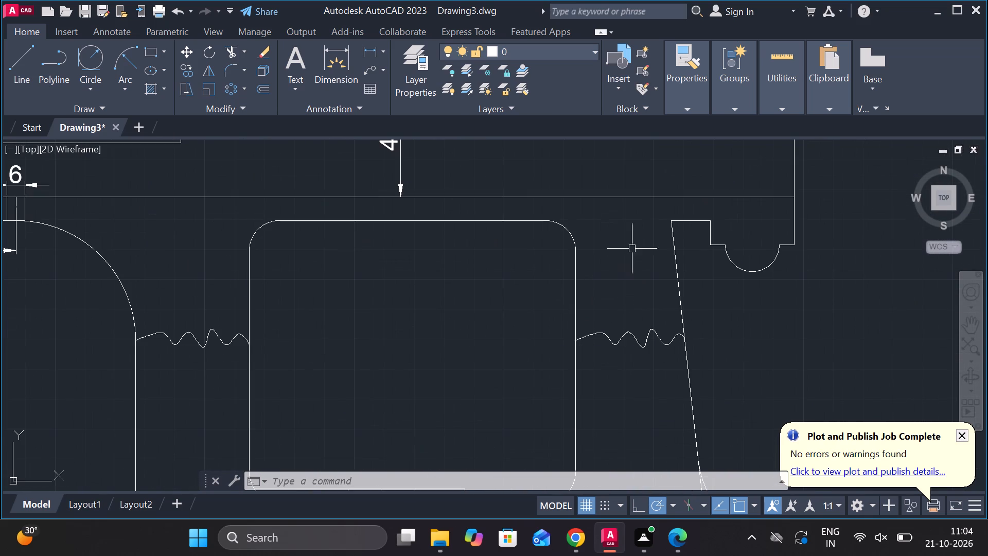
key("space")
left_click(674, 221)
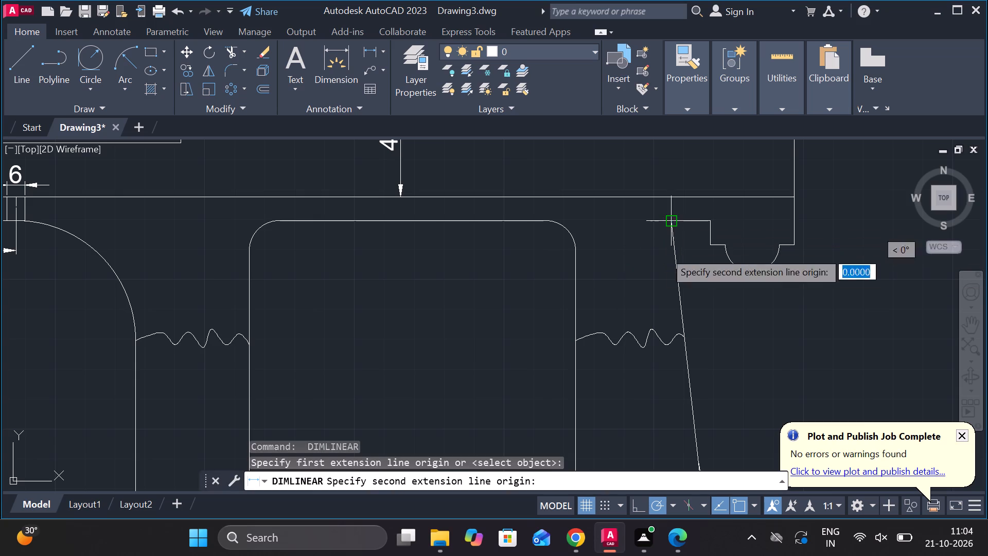
left_click(577, 281)
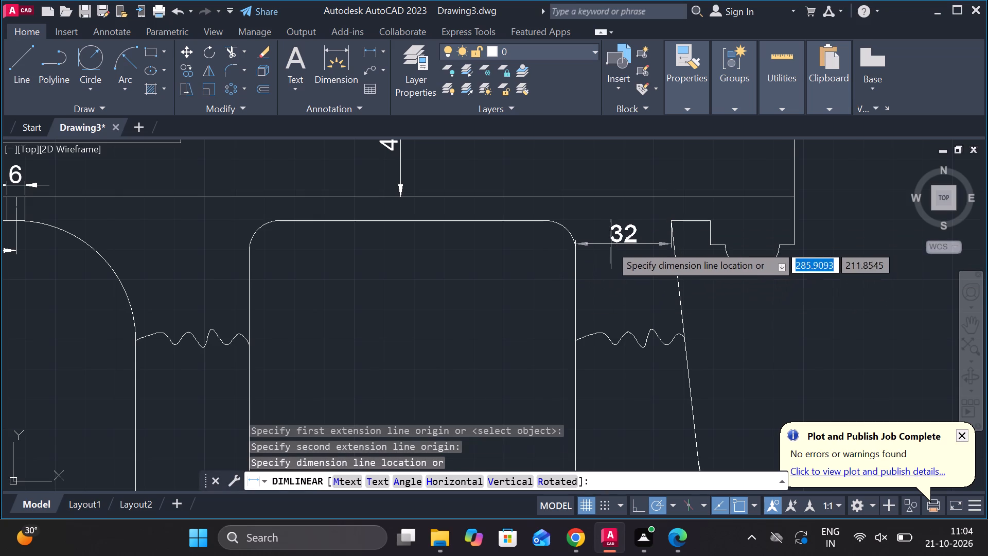
middle_click_drag(625, 396, 624, 387)
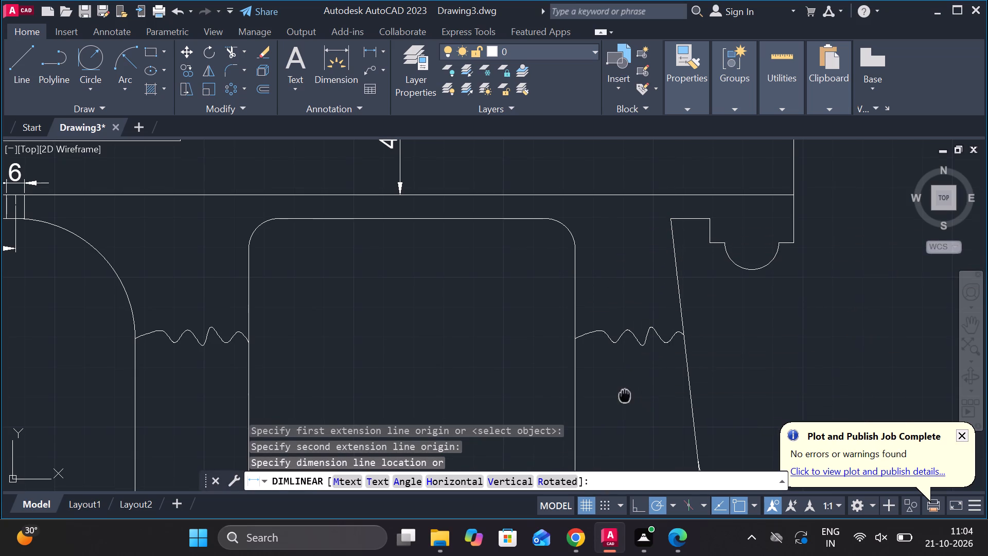
middle_click_drag(624, 387, 624, 371)
left_click(627, 350)
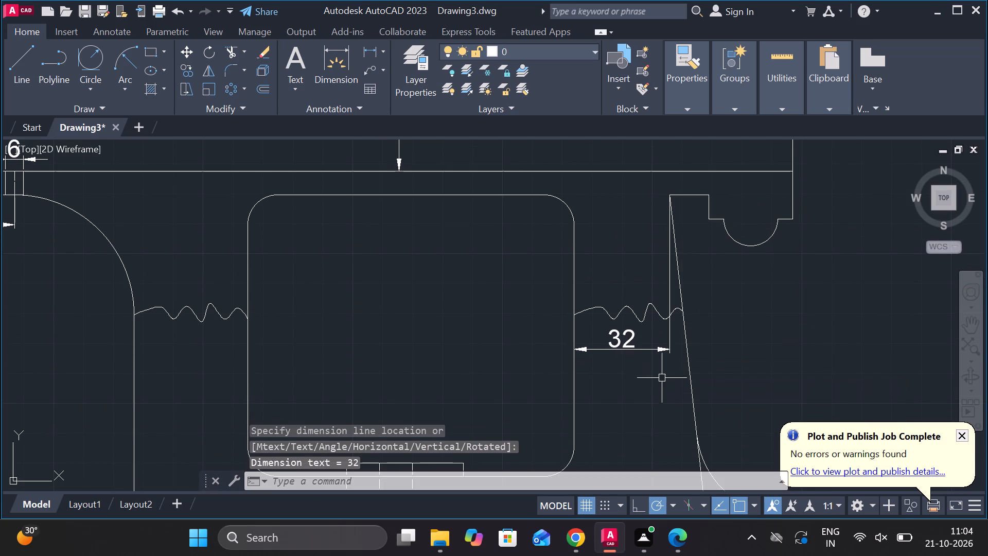
Dimension the horizontal width from the rounded opening's right side to the foot of the tapered edge, placed just above the base.
middle_click_drag(662, 380, 514, 216)
key("space")
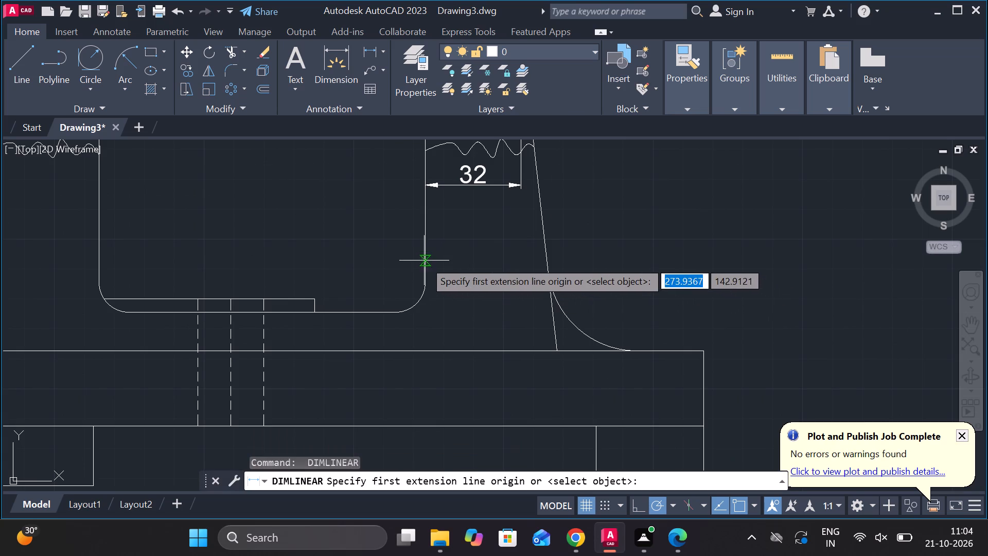
left_click(422, 260)
left_click_drag(559, 348, 559, 342)
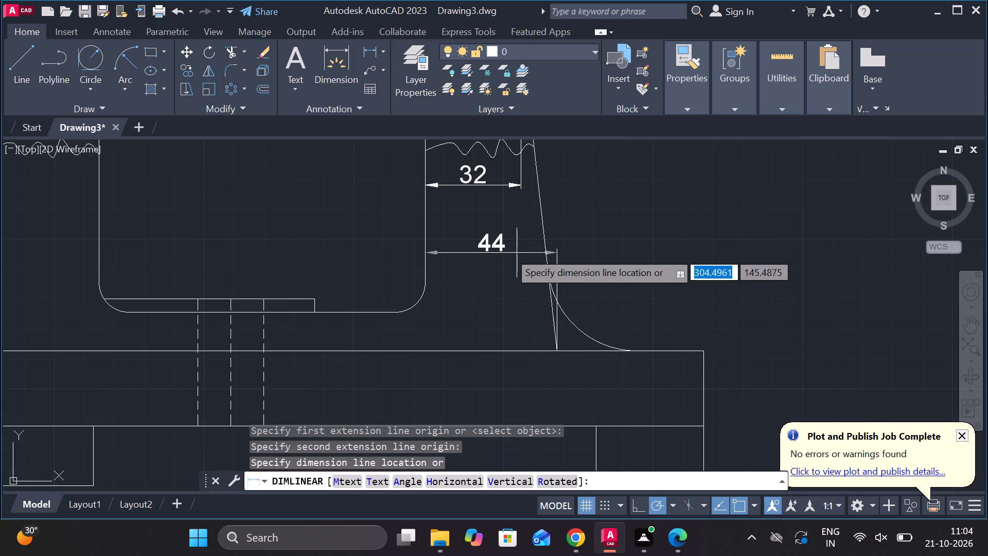
left_click(489, 329)
Dimension the horizontal distance from the left column's outer edge to the dashed base hole's centreline, placed above the raised pad.
scroll(507, 315, "down", 1)
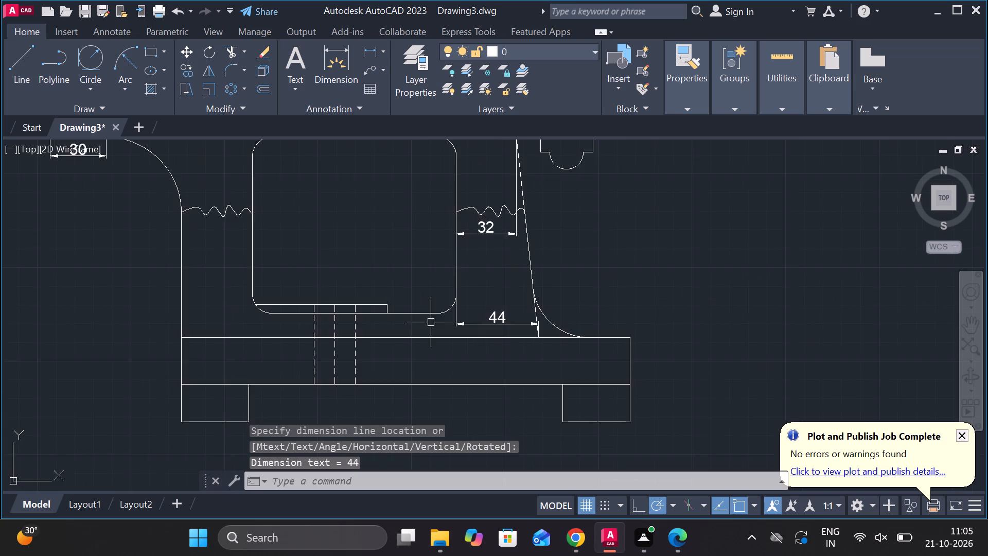
scroll(382, 319, "up", 1)
middle_click_drag(395, 318, 572, 337)
key("space")
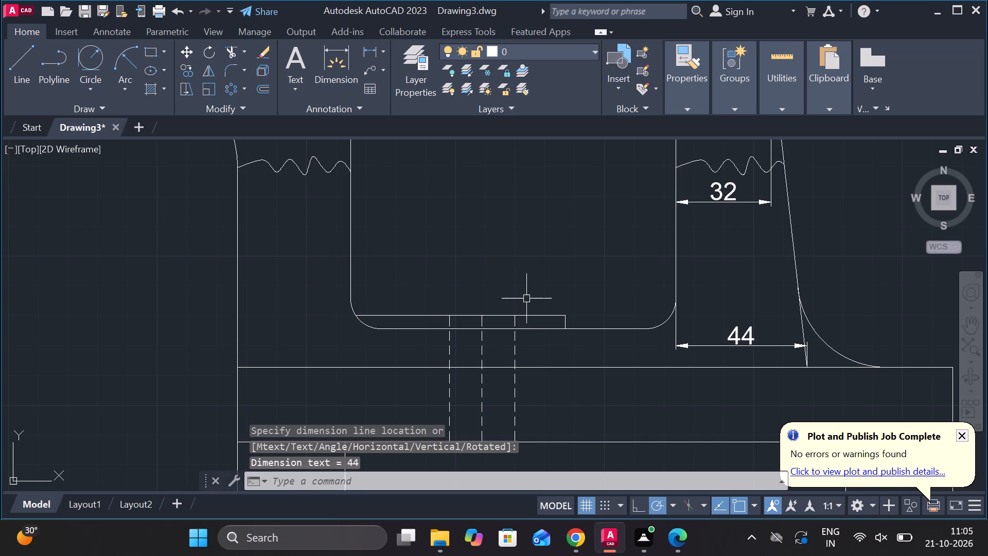
left_click(477, 317)
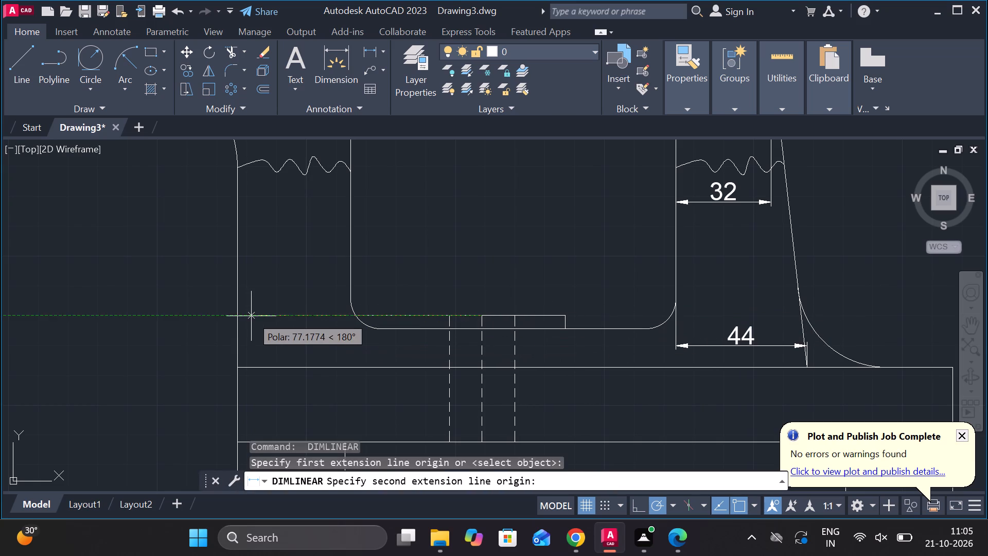
left_click(237, 316)
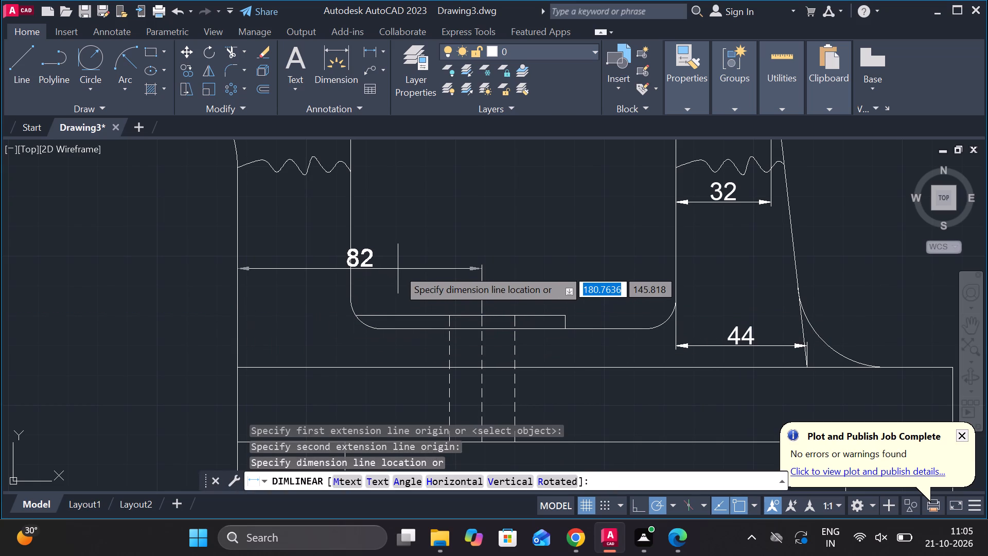
scroll(414, 254, "down", 1)
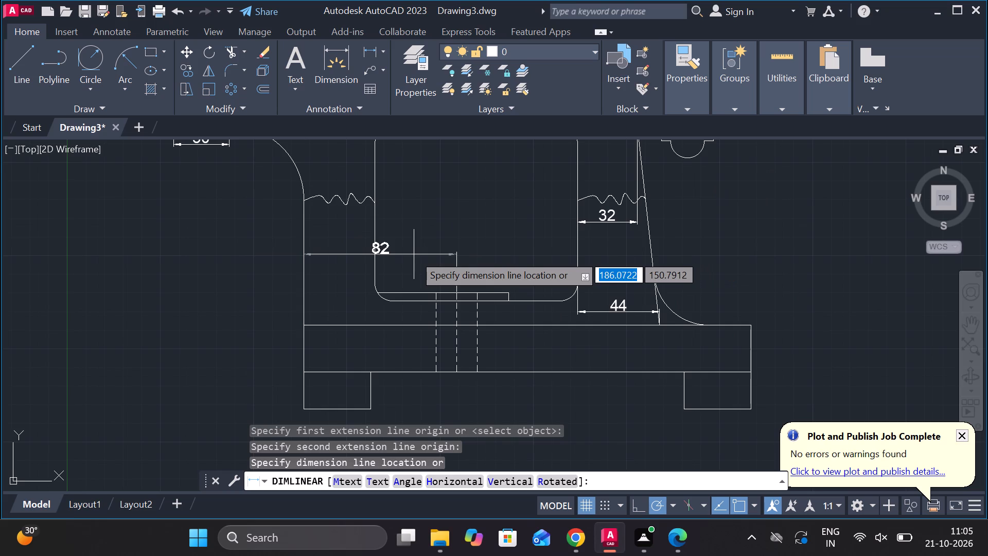
left_click(414, 254)
Add a horizontal linear dimension for the left column's width between its outer edge and the opening, placed just above the base.
key("space")
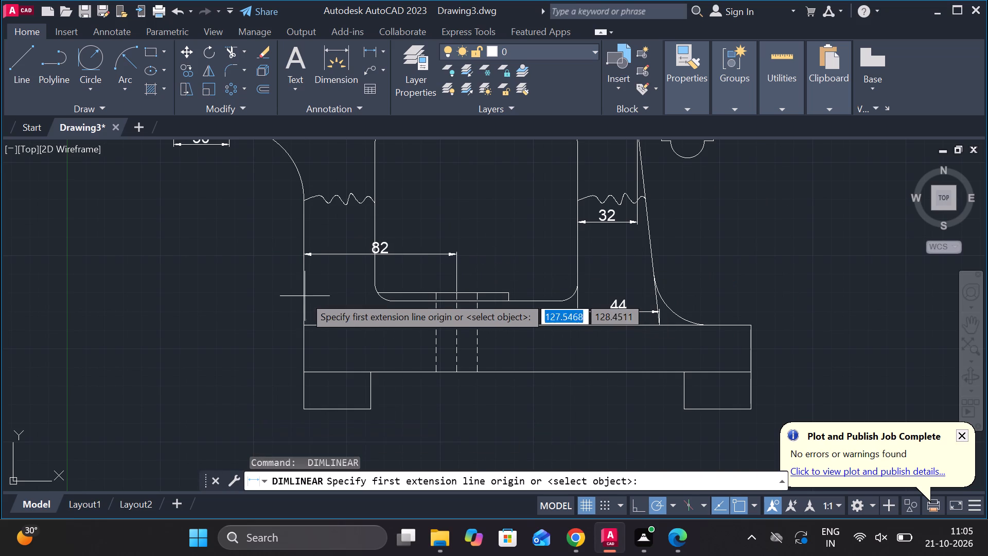
left_click(304, 296)
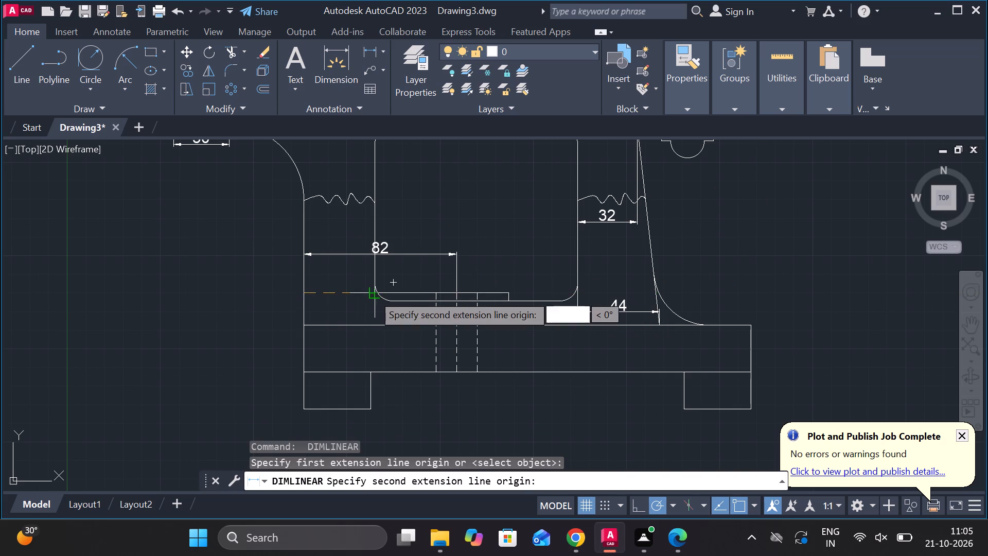
left_click(373, 294)
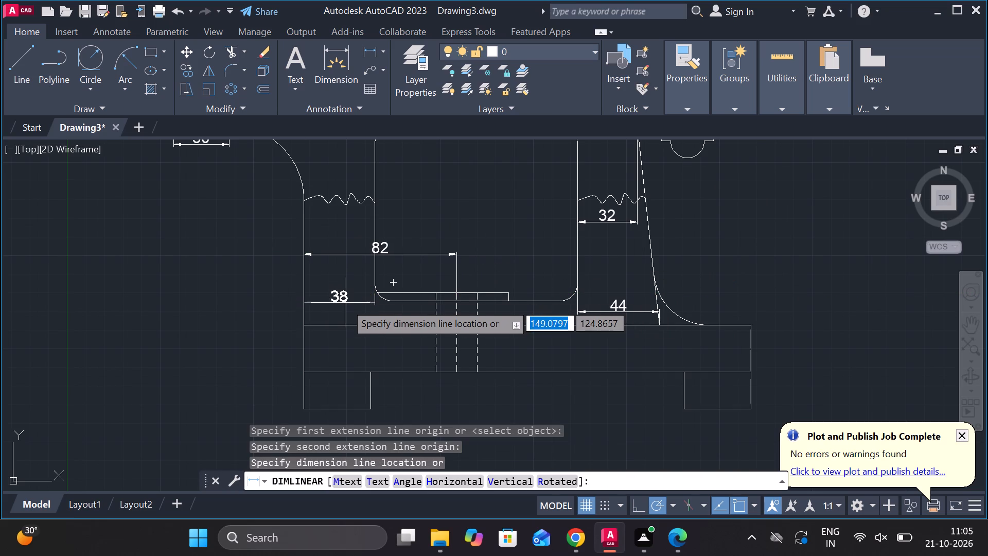
left_click(345, 303)
middle_click_drag(444, 234, 452, 244)
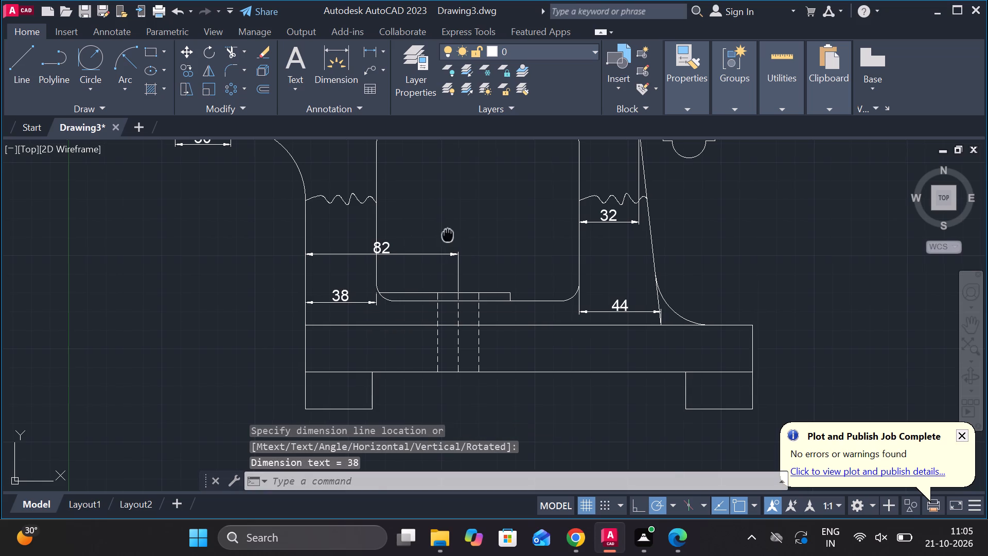
Dimension the vertical distance from the body's horizontal centreline to the base's underside, with the dimension line running through the rounded opening.
middle_click_drag(452, 244, 451, 316)
key("space")
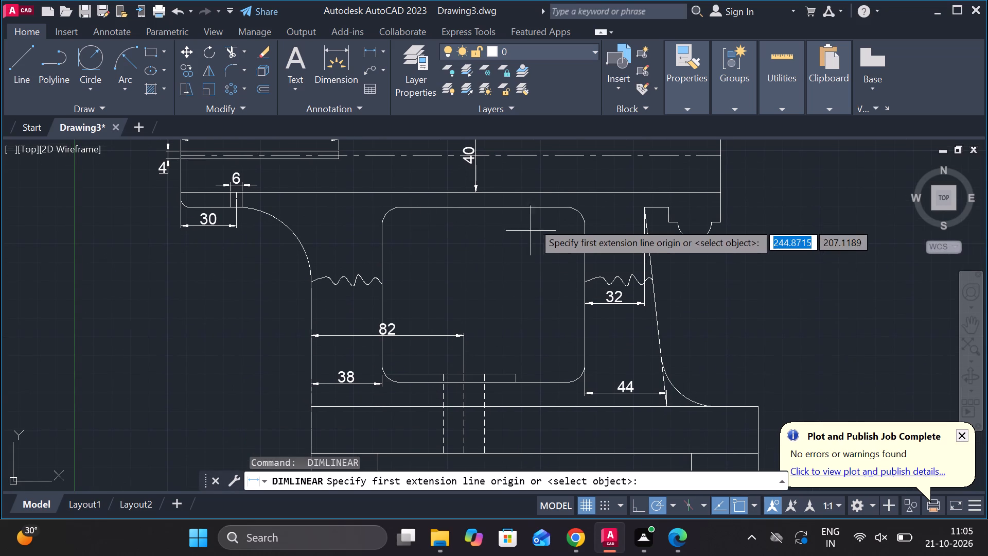
left_click(549, 163)
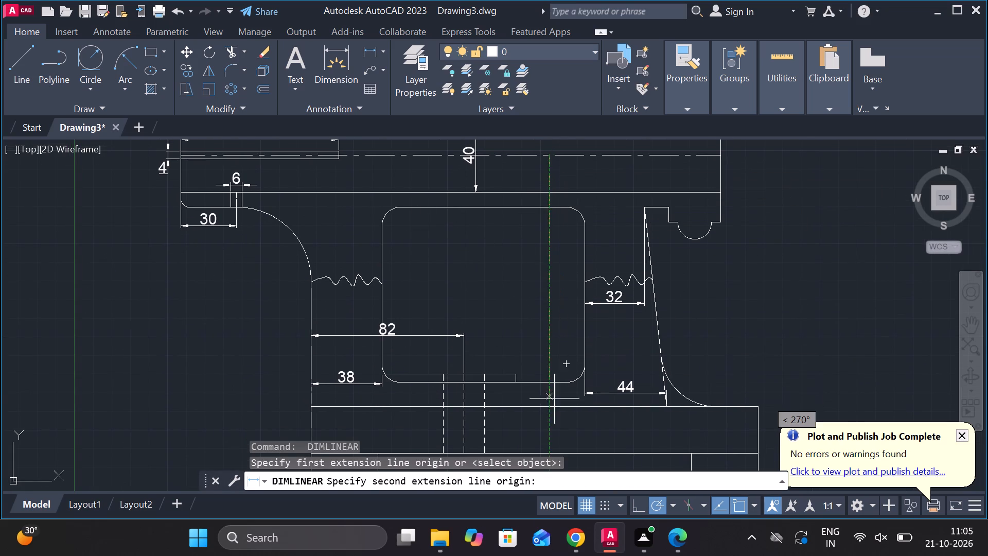
middle_click_drag(551, 403, 542, 331)
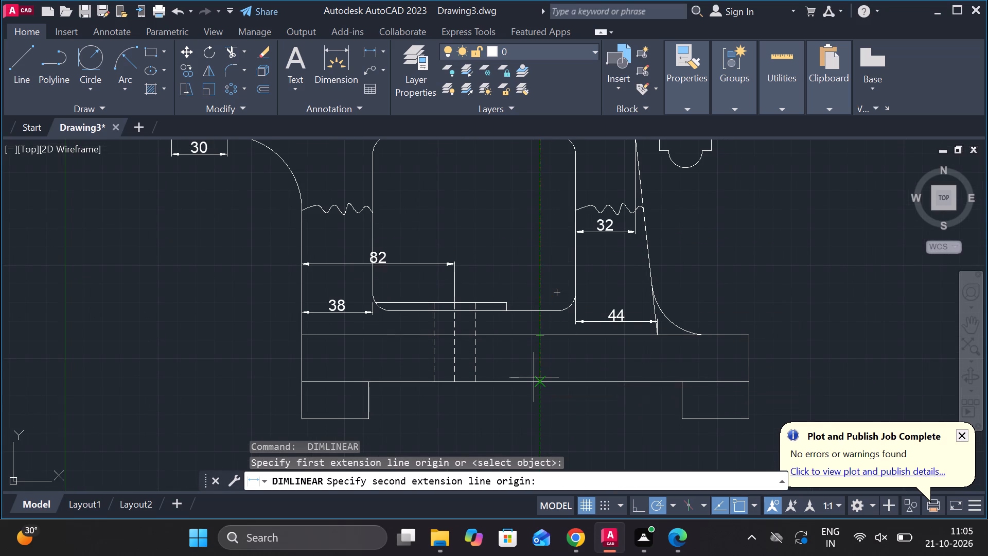
left_click(534, 377)
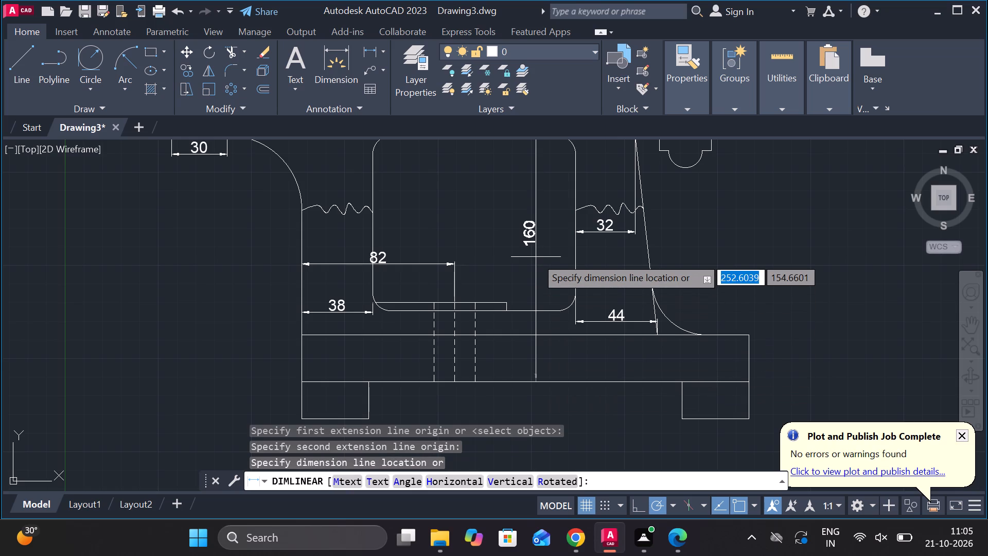
left_click(540, 257)
Dimension the rounded opening's horizontal width between its two vertical sides, placed inside the opening above the dashed hole's dimension.
key("space")
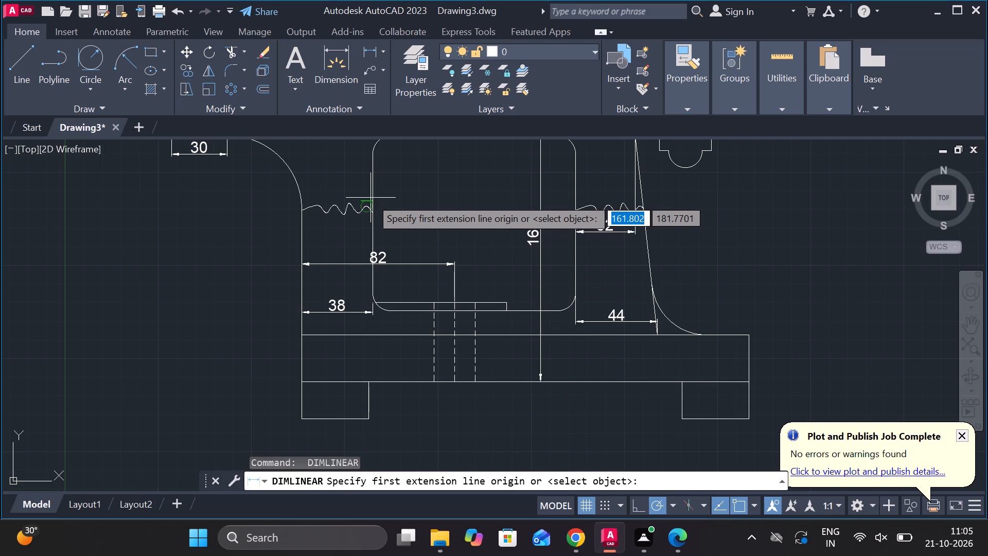
left_click(370, 194)
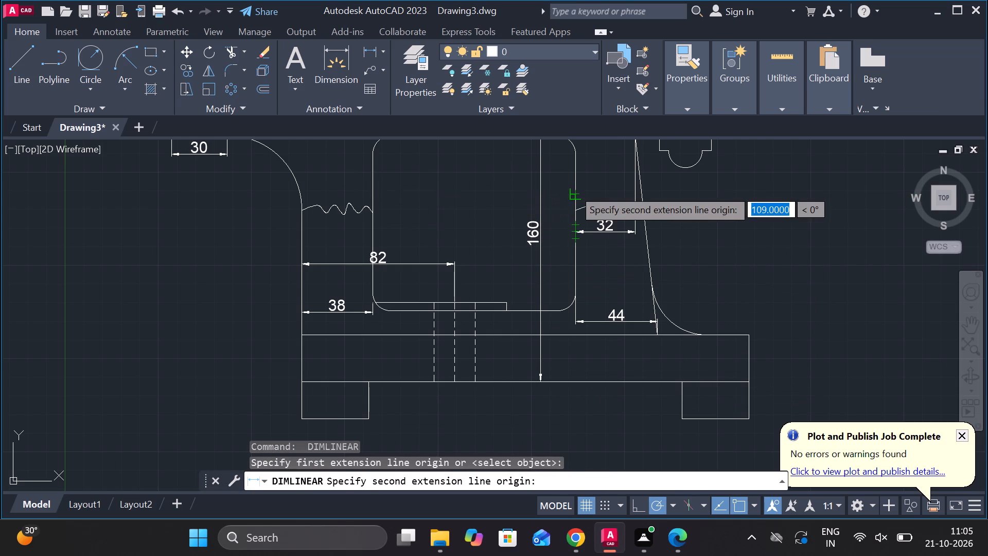
left_click(573, 189)
left_click(484, 192)
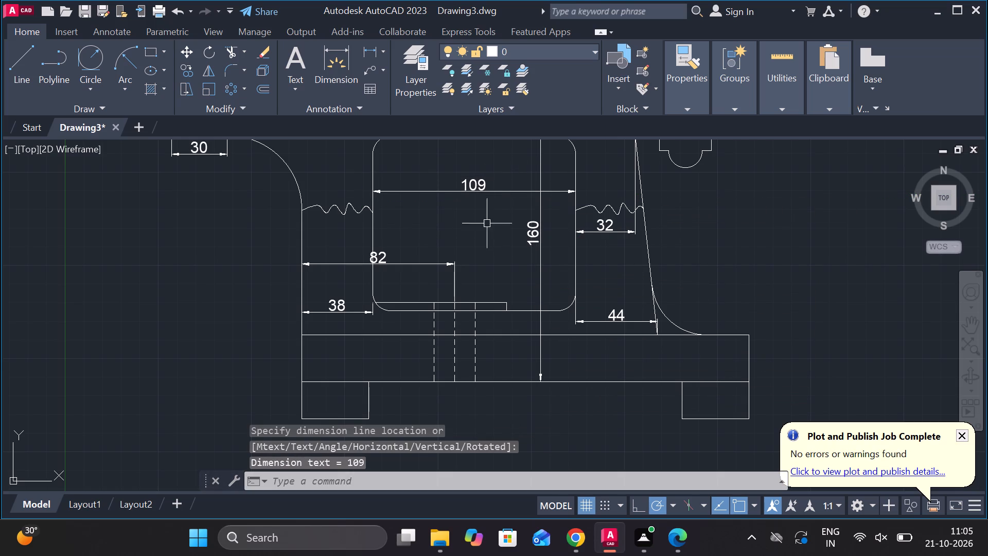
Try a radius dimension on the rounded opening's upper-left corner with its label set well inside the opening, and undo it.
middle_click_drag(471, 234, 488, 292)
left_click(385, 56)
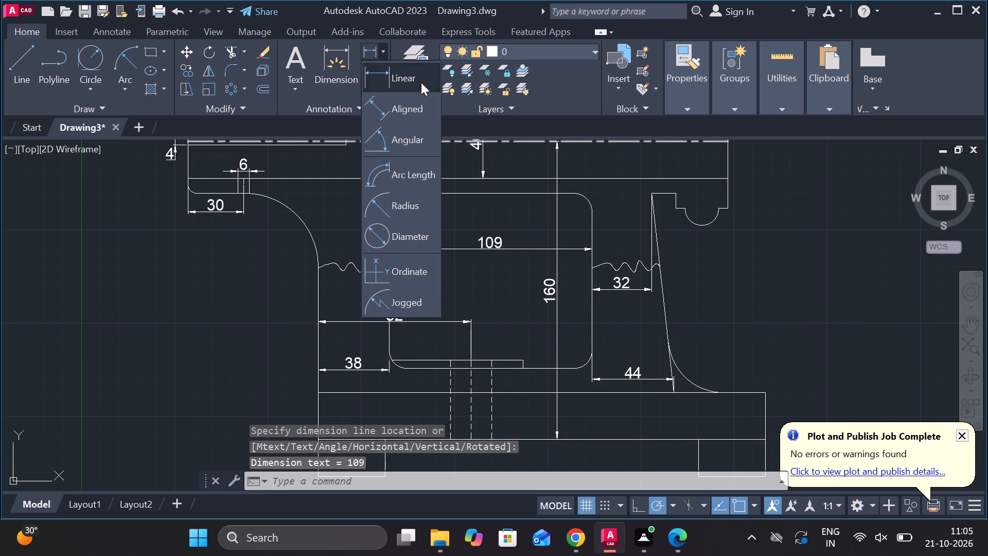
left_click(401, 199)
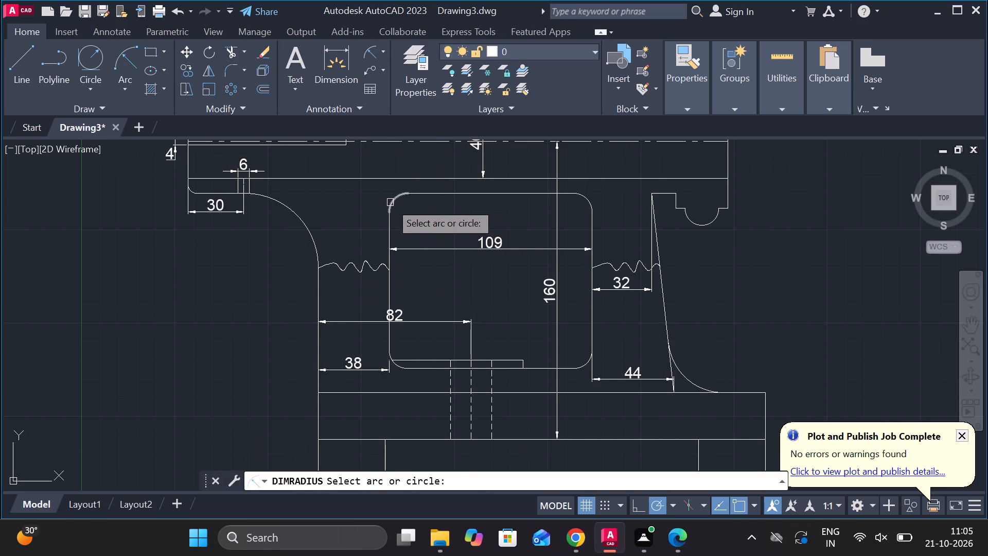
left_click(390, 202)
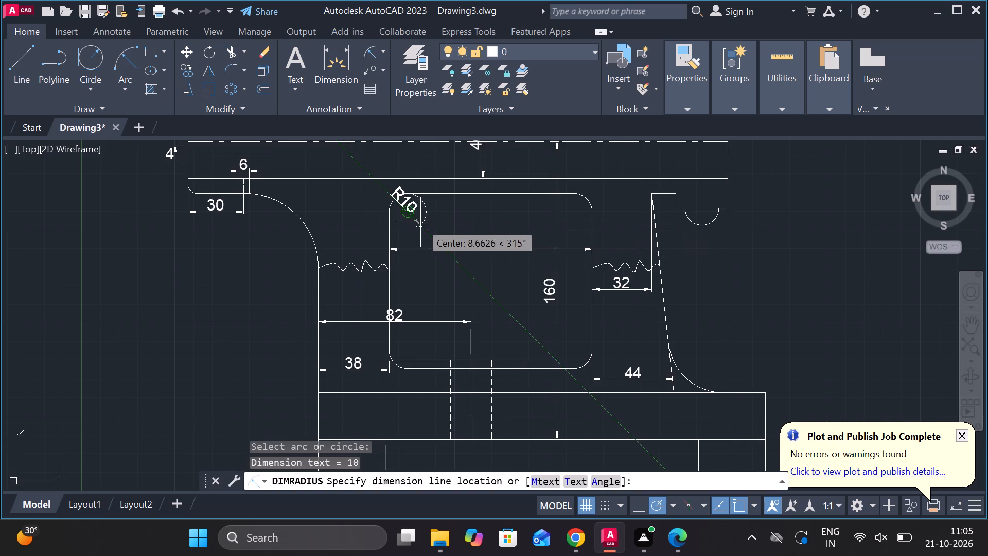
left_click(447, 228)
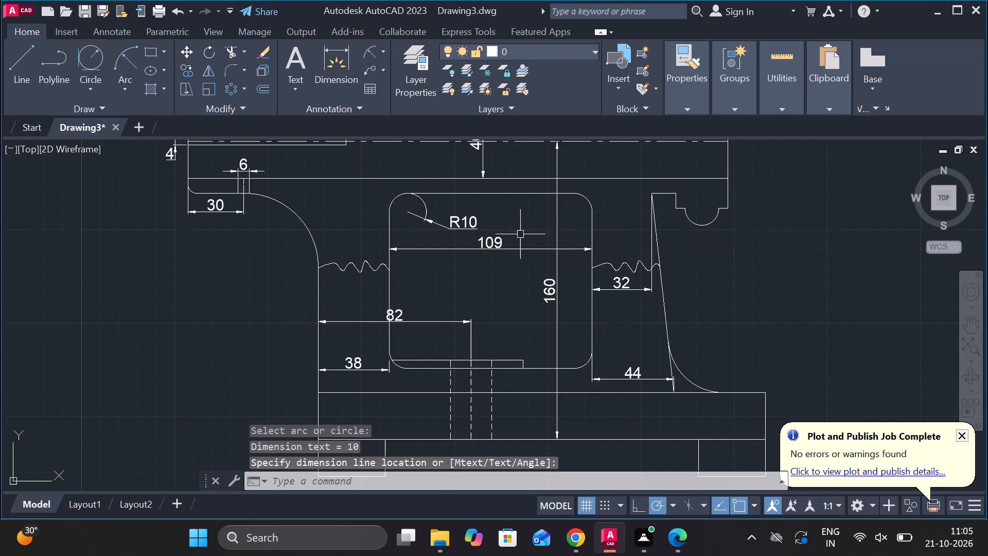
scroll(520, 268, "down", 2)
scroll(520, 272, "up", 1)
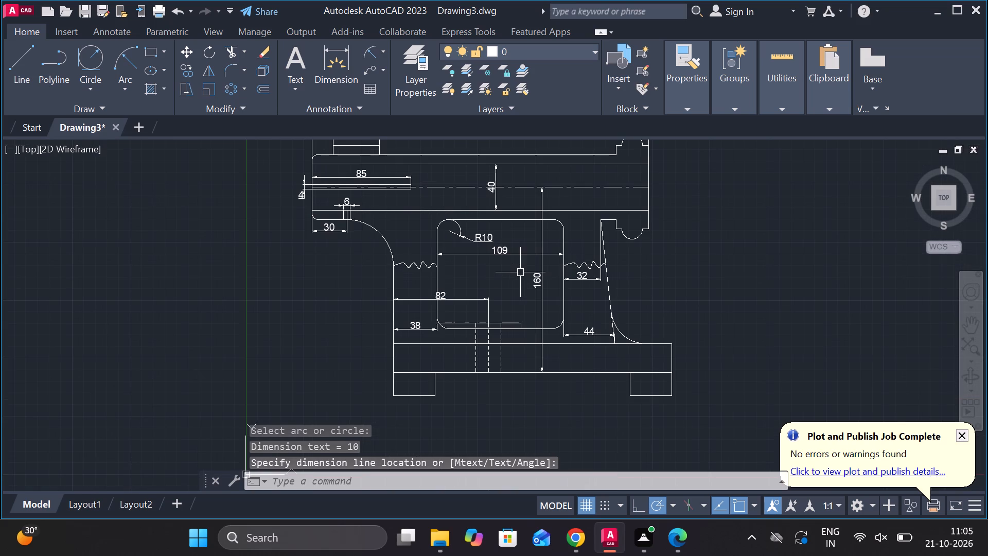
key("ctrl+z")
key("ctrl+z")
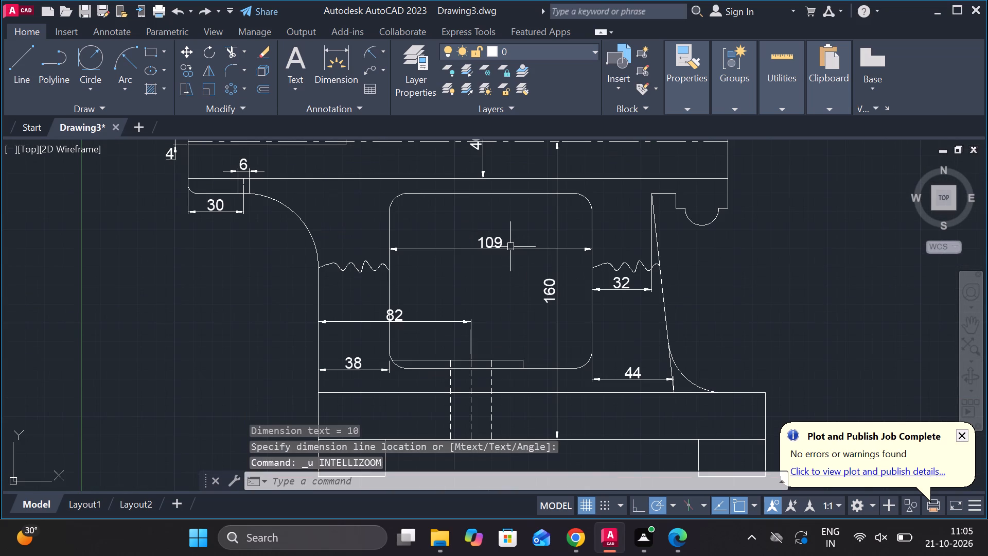
Add a radius dimension to the rounded opening's upper-left corner arc, placed close inside the corner.
left_click(370, 58)
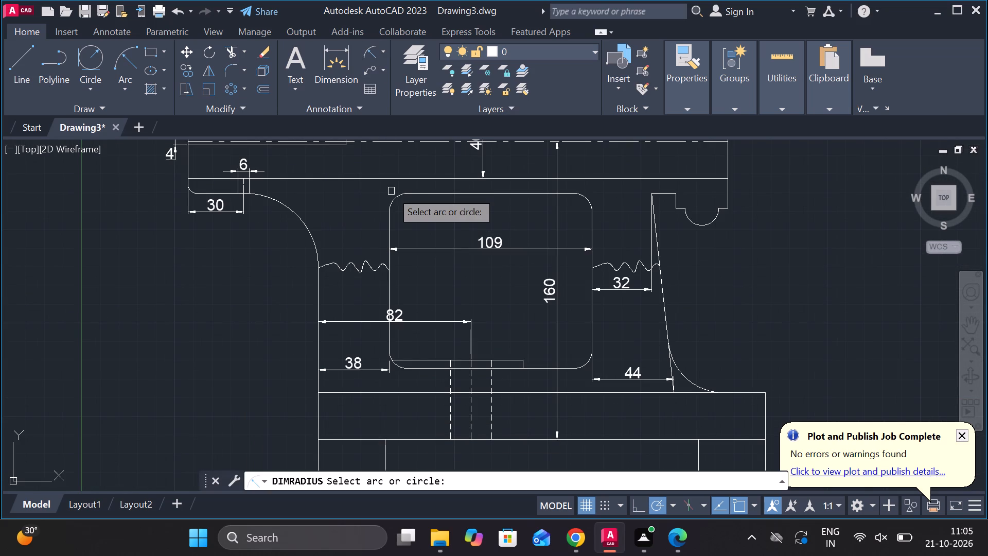
left_click(392, 195)
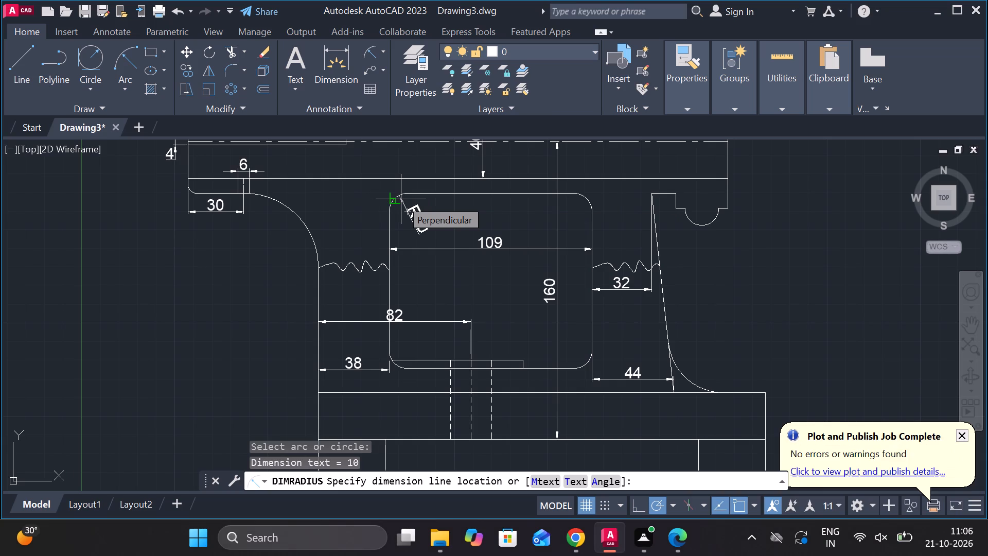
left_click(401, 199)
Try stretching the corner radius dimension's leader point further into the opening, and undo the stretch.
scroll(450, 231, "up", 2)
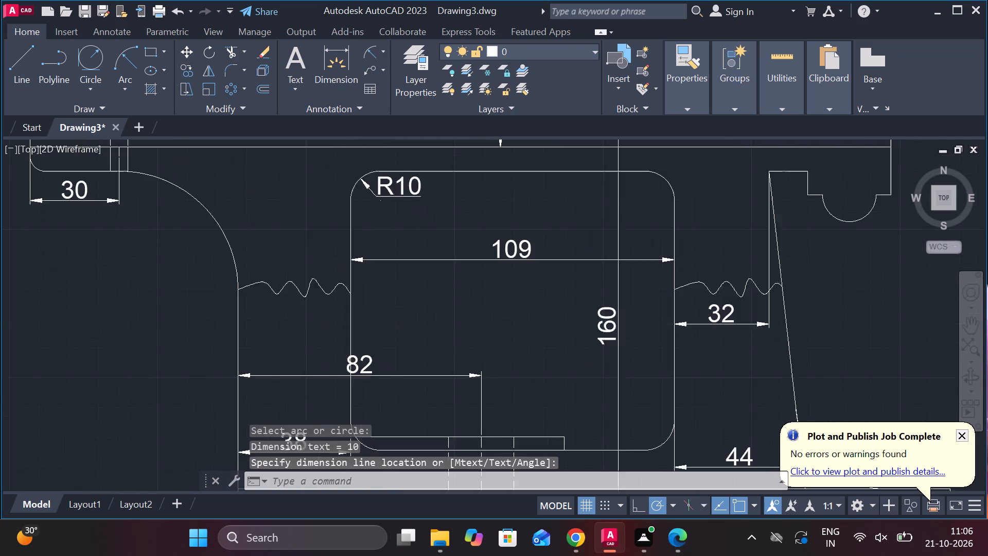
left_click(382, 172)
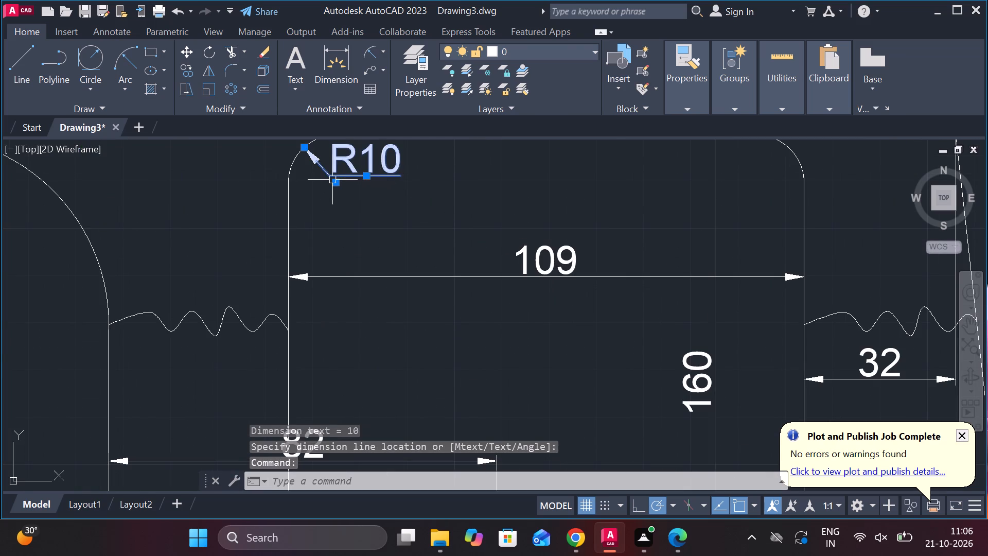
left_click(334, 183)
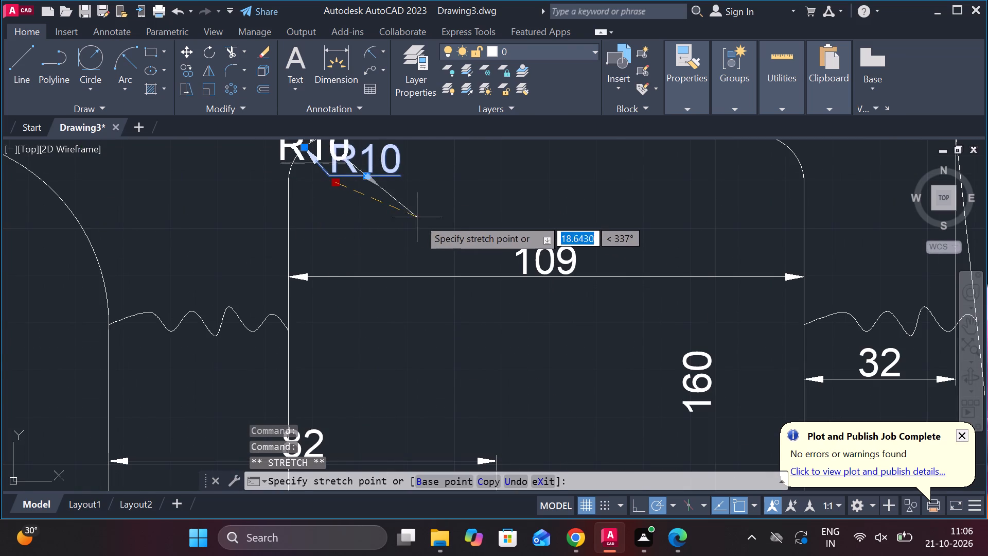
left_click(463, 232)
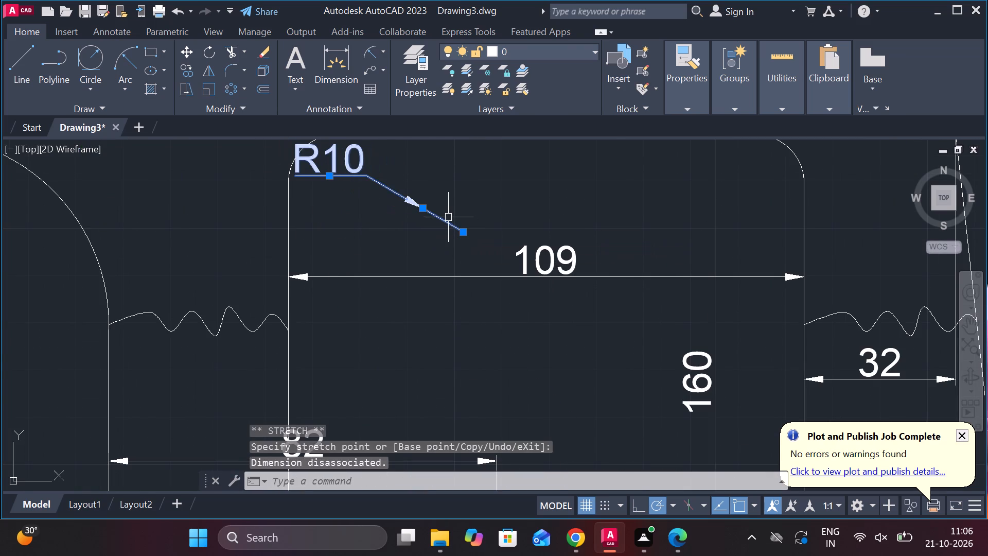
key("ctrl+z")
Reposition the label of the opening's corner radius dimension by stretching its text point, and clear the selection.
left_click(398, 168)
left_click(365, 177)
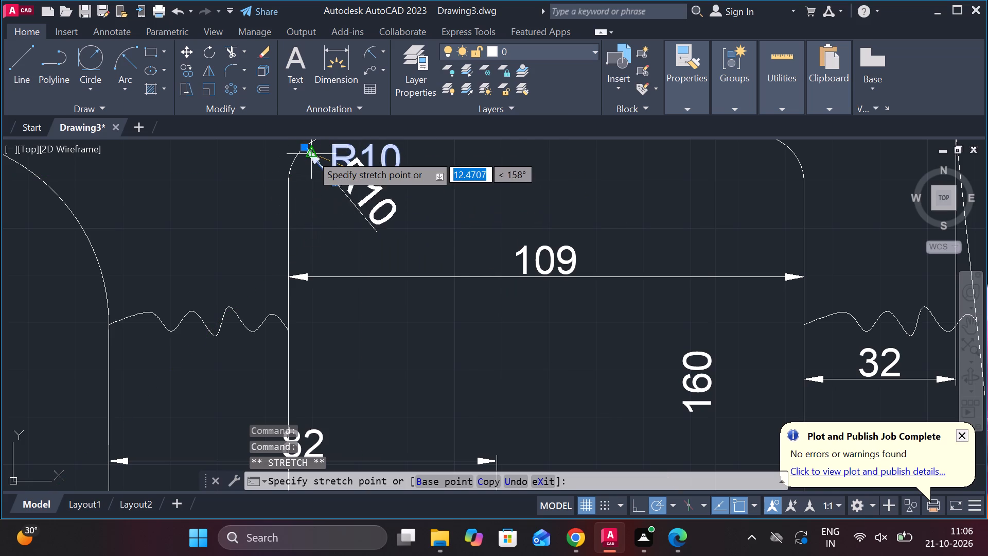
left_click(311, 154)
key("Escape")
Add a vertical linear dimension from the rounded opening's bottom edge to the base's underside, placed outside the left column's outer edge.
scroll(443, 196, "down", 3)
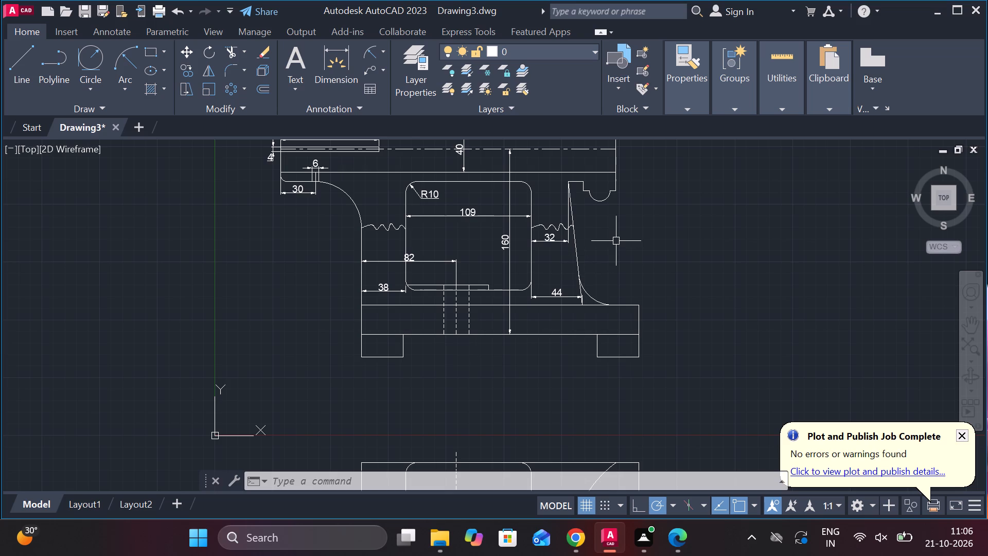
scroll(616, 241, "down", 1)
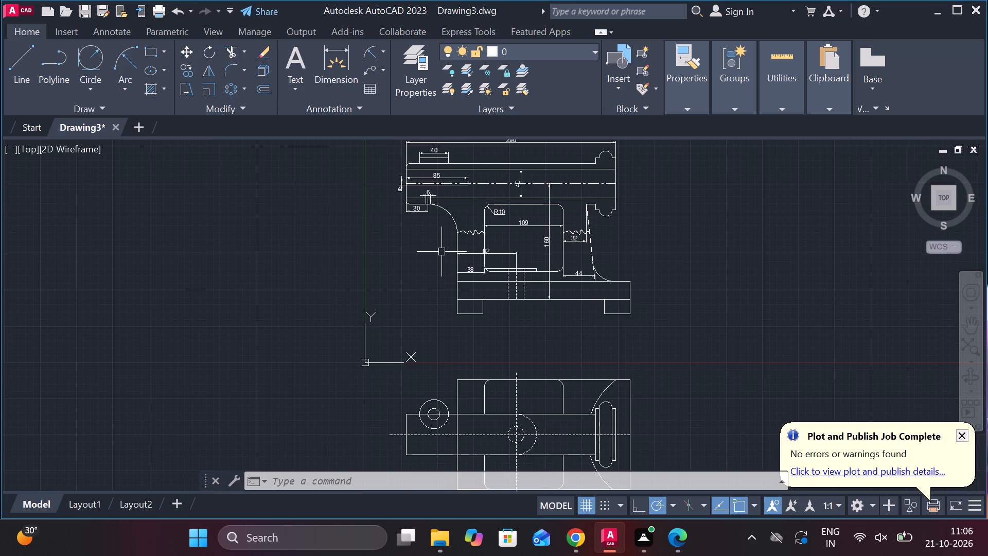
scroll(440, 252, "up", 1)
middle_click_drag(426, 297, 391, 290)
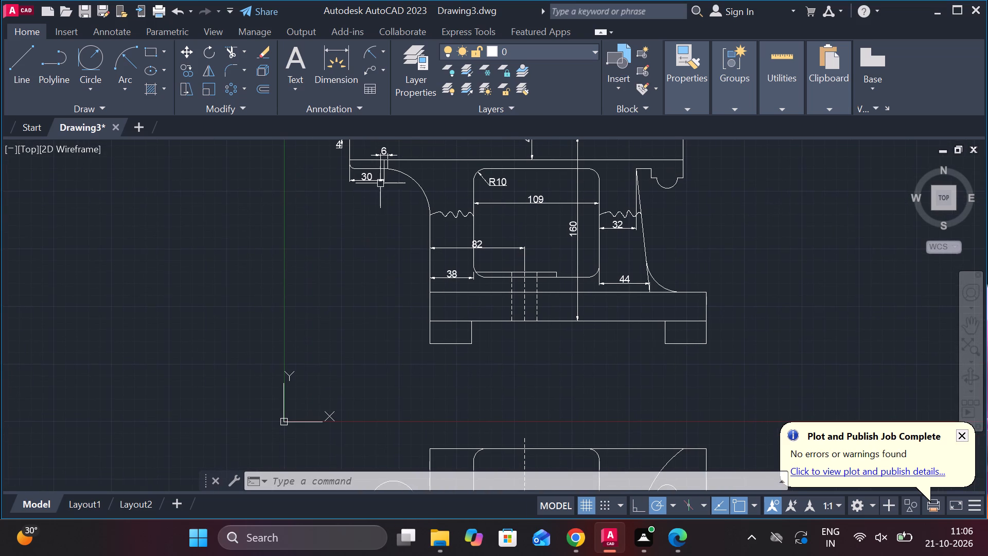
left_click(384, 50)
left_click(396, 72)
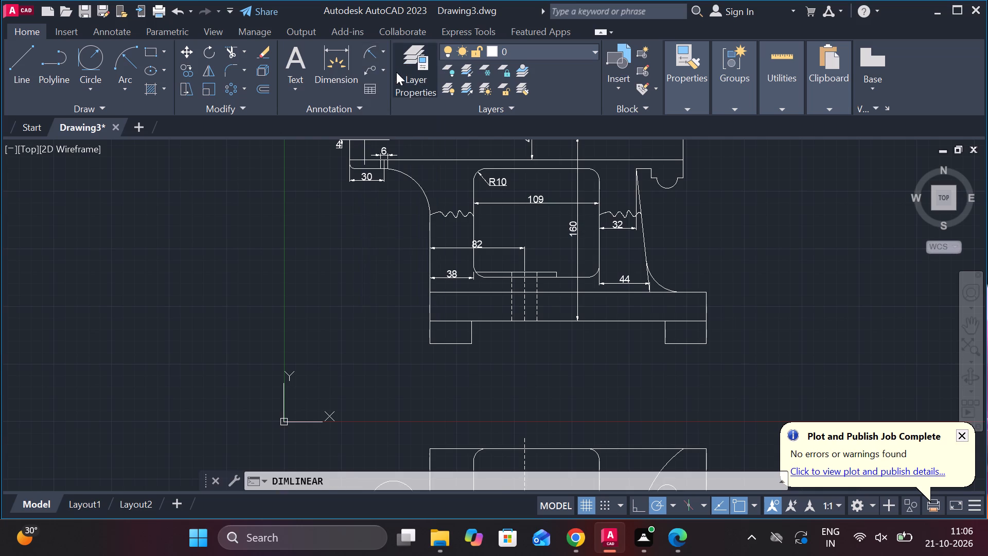
scroll(505, 316, "up", 1)
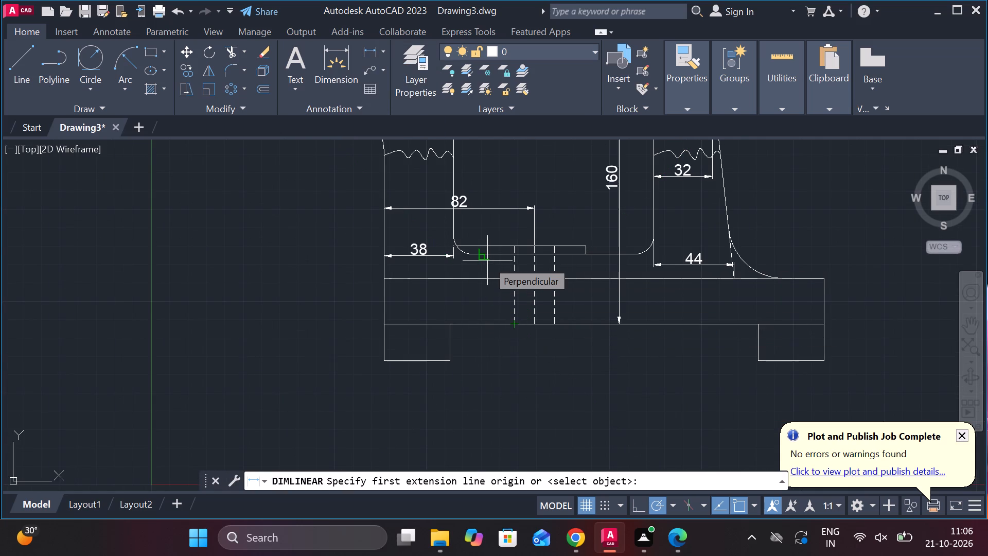
left_click(487, 260)
left_click(485, 322)
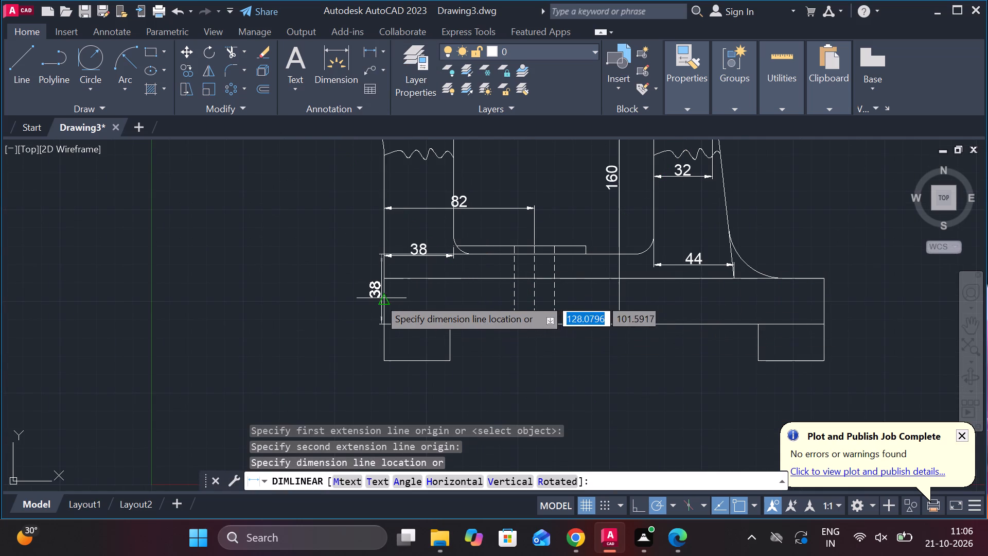
left_click(357, 297)
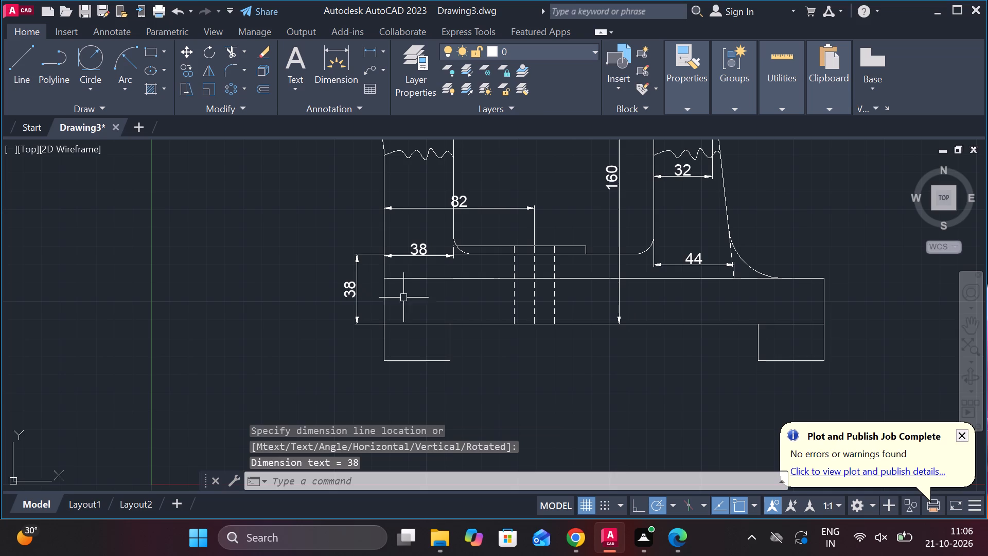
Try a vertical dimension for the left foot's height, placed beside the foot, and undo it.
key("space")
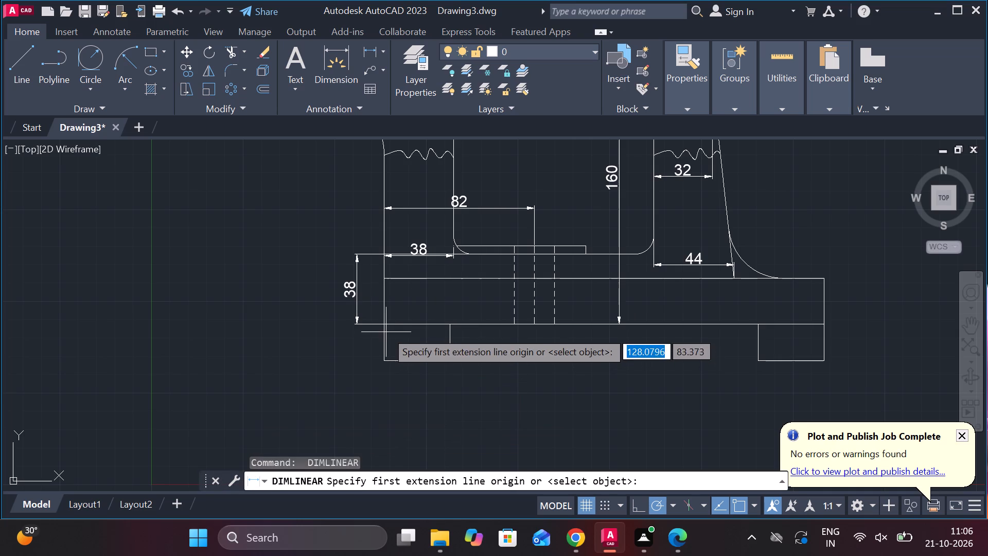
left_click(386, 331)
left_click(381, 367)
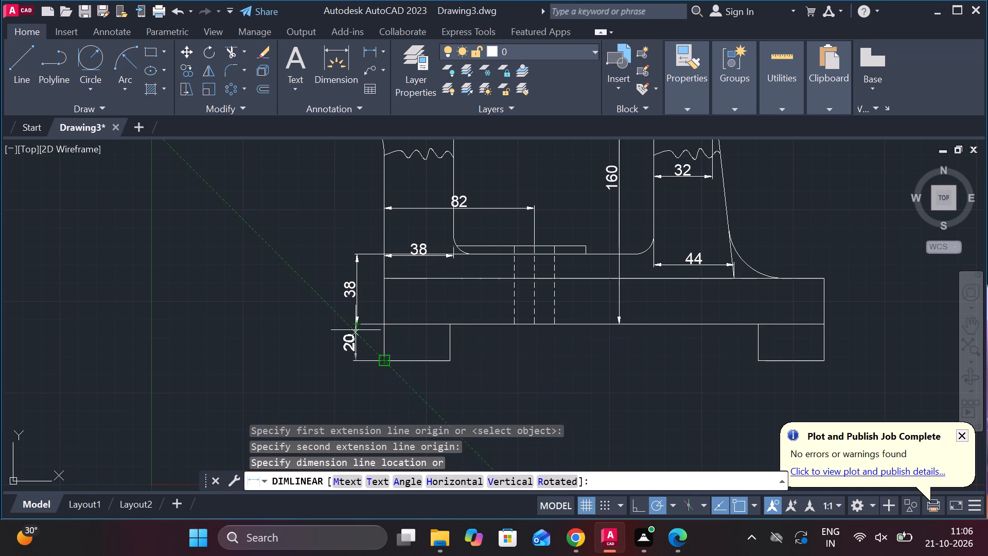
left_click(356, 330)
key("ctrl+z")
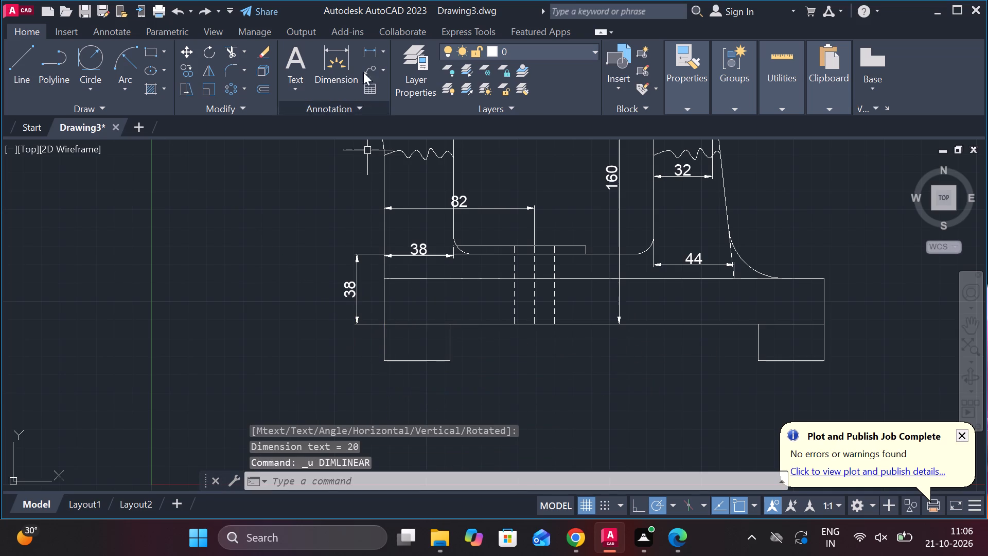
Dimension the left foot's vertical height from the base's underside to the foot's bottom, aligned beneath the vertical dimension outside the base.
left_click(372, 49)
scroll(405, 318, "up", 2)
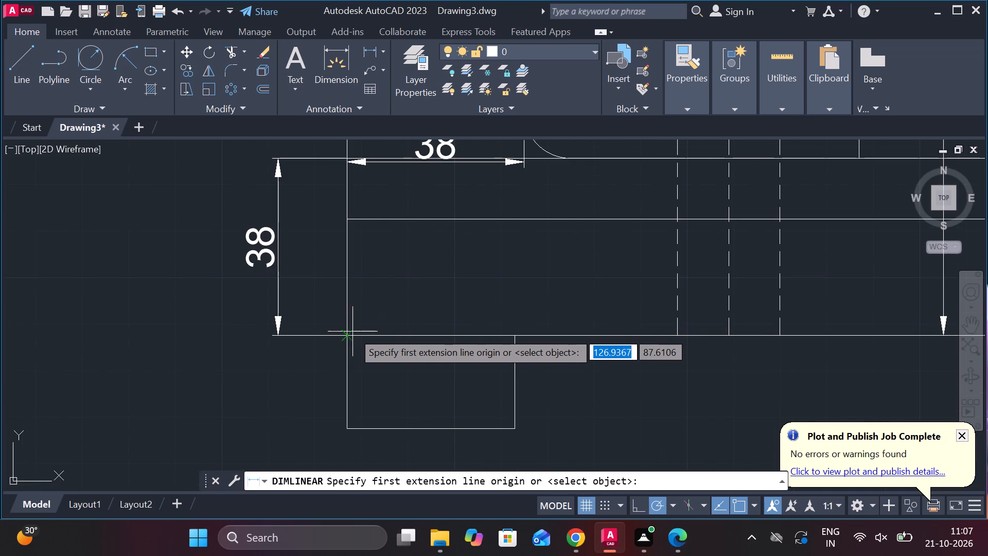
left_click(351, 333)
left_click(349, 426)
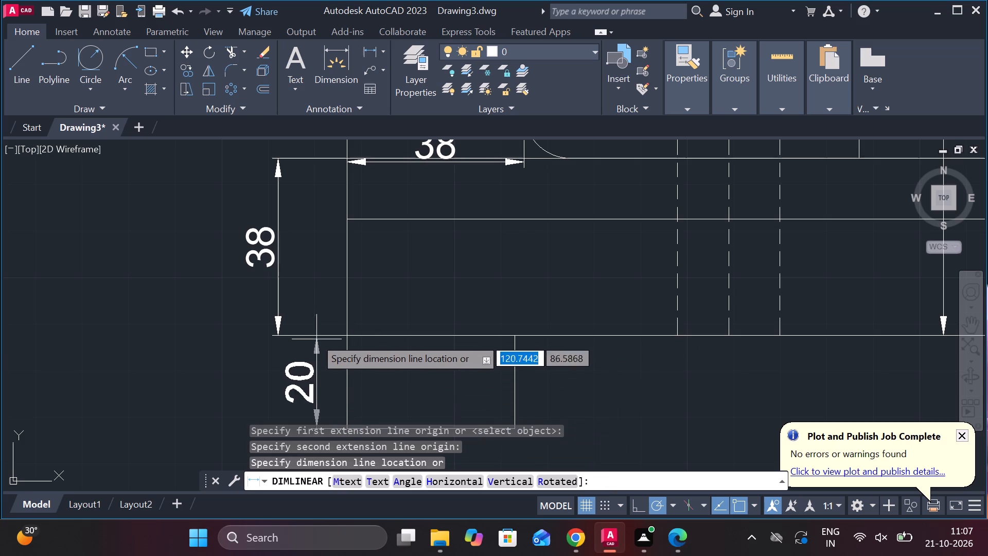
left_click(281, 335)
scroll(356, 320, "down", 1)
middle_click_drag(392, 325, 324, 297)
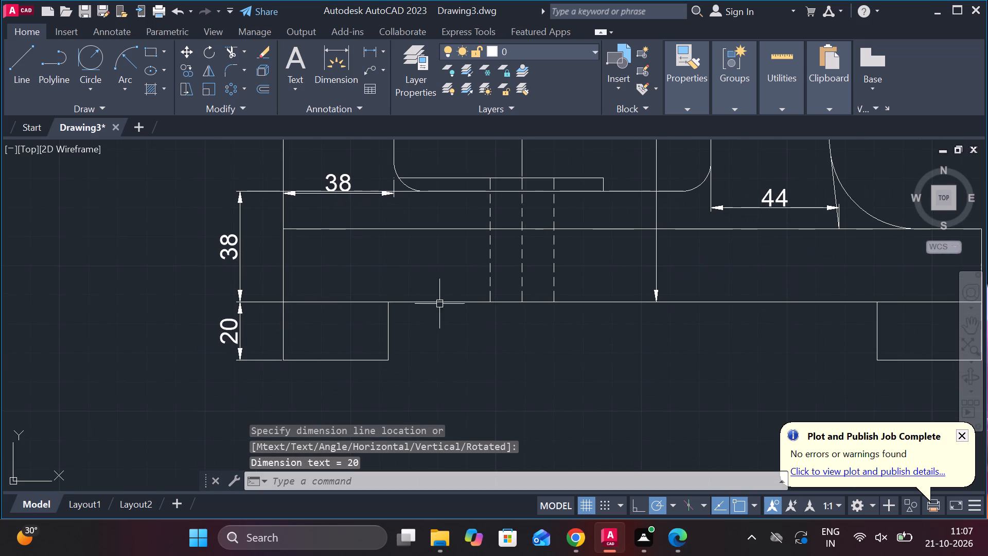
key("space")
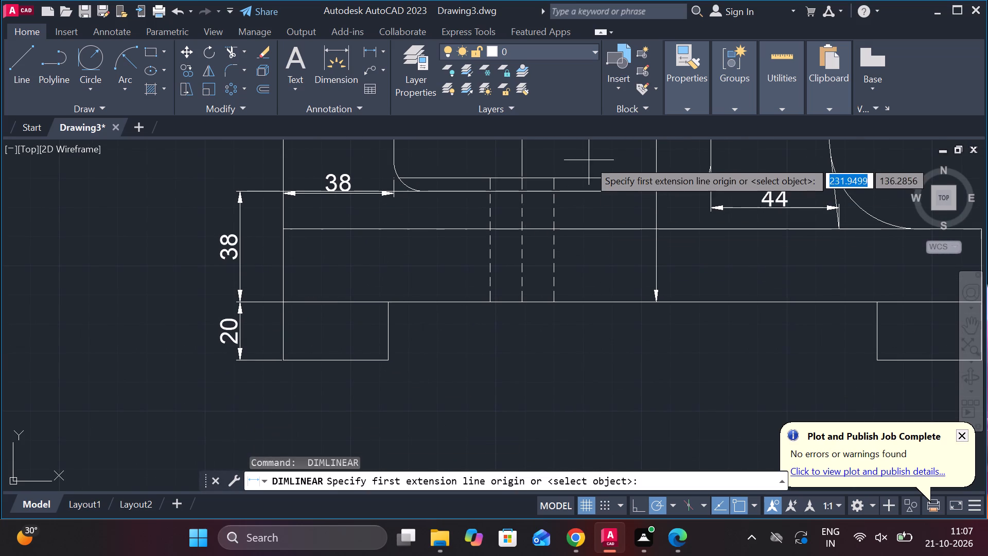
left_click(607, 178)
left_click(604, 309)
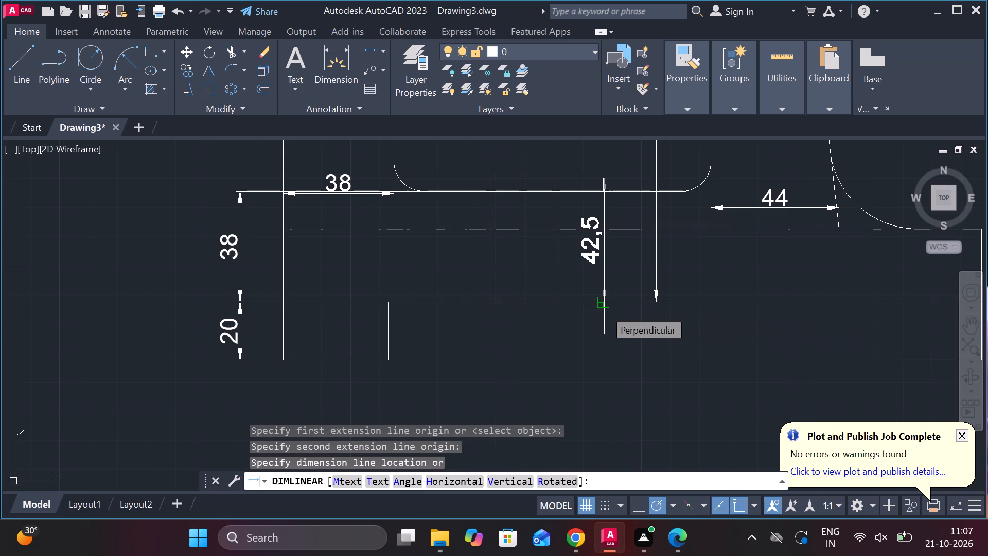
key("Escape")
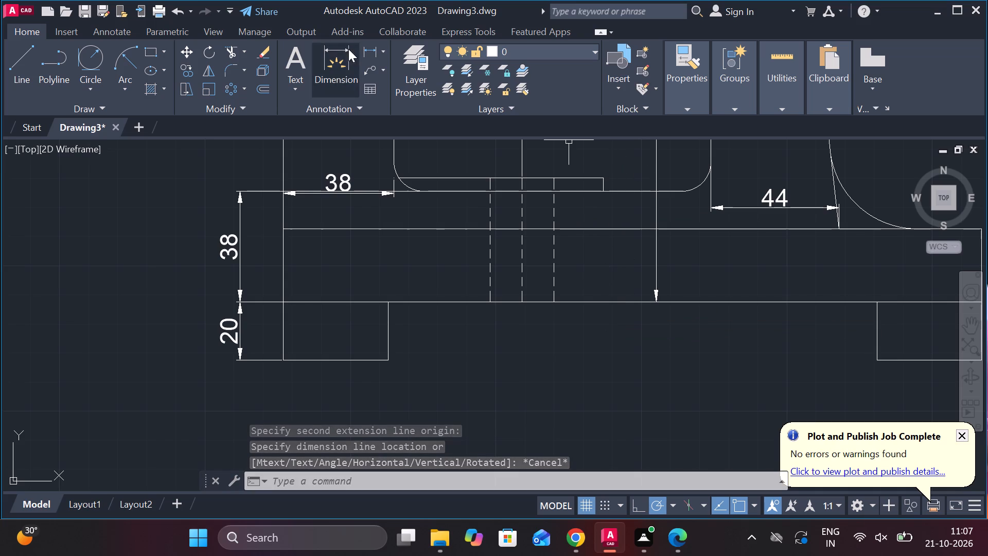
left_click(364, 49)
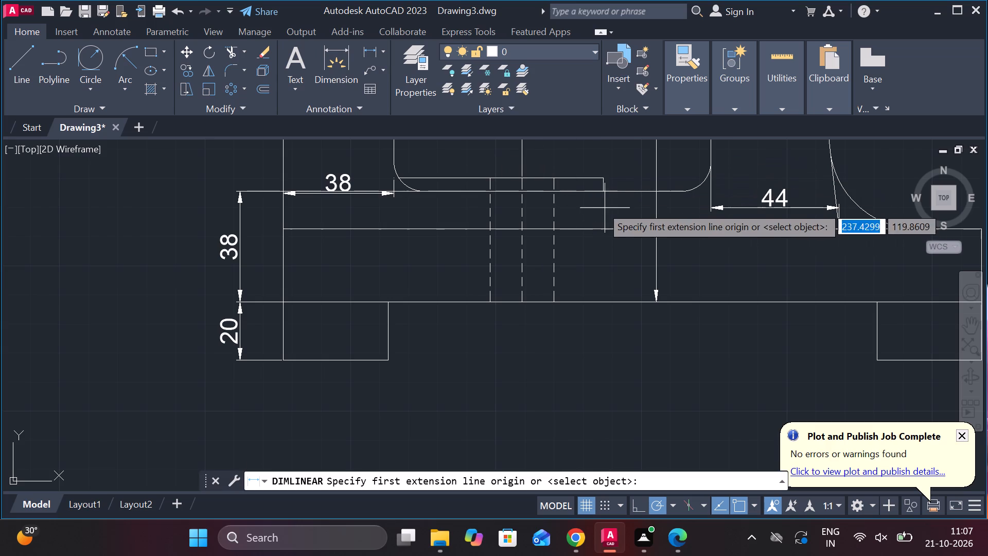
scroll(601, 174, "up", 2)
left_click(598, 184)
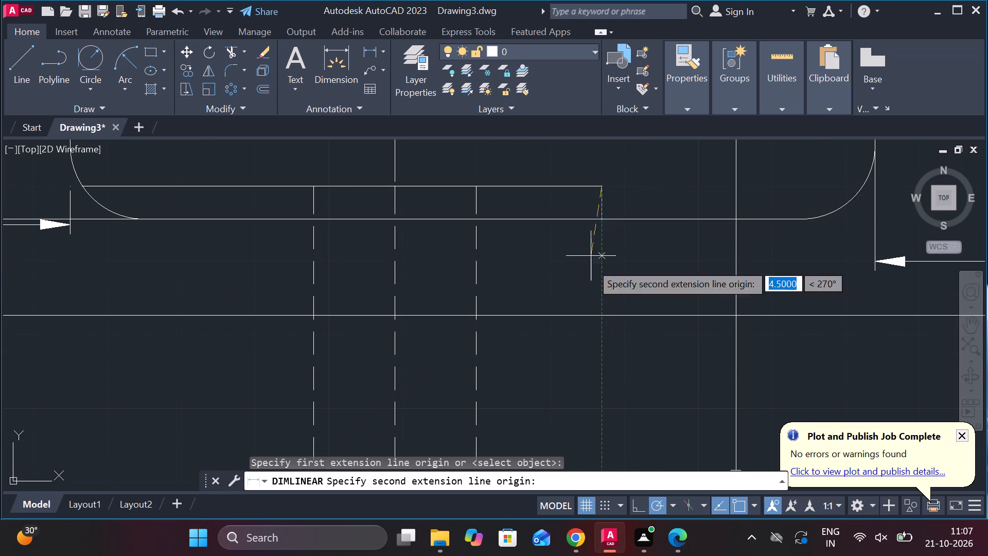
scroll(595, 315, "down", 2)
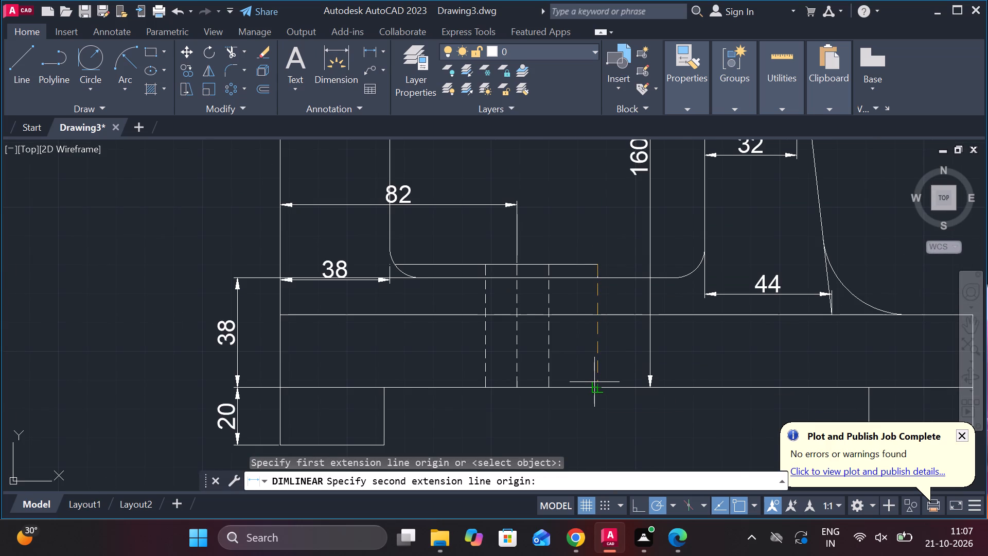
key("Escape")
Move the top line of the raised pad on the rounded opening's floor straight up by 2.5 units.
left_click(573, 265)
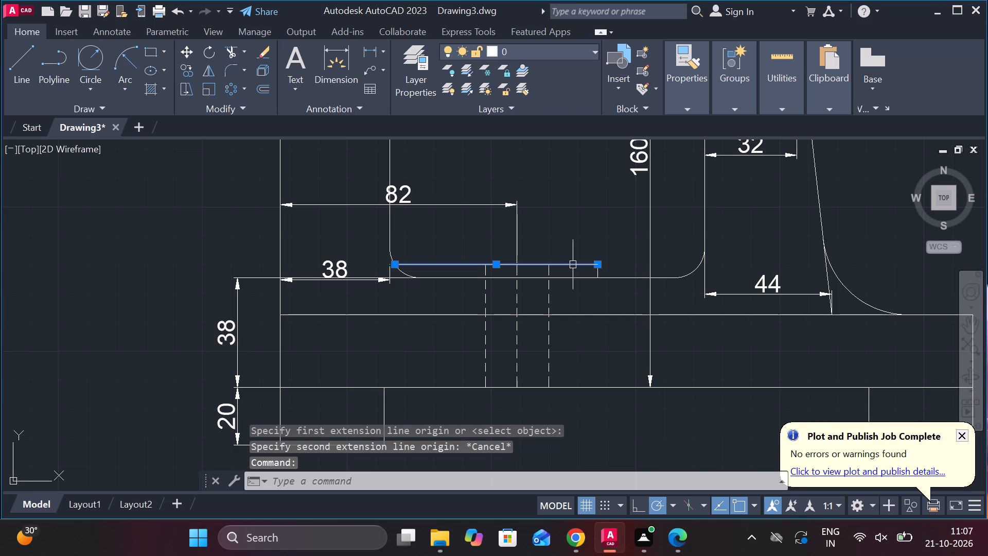
scroll(420, 257, "up", 1)
key("m")
key("Return")
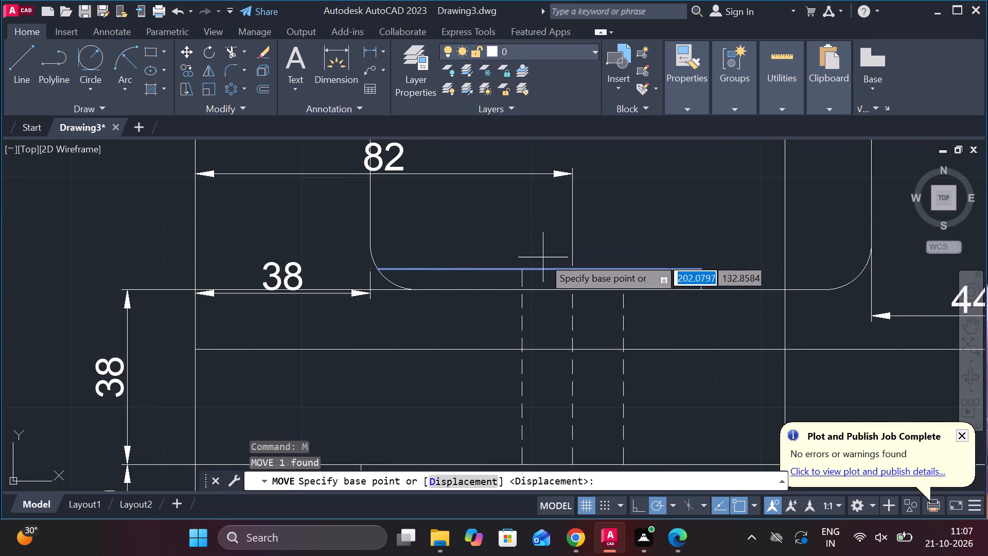
left_click(569, 270)
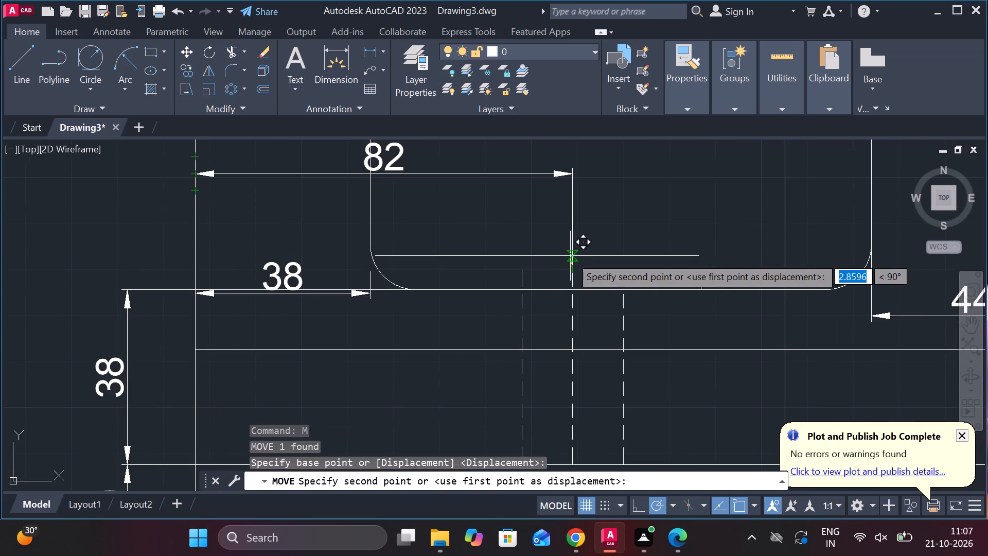
type("2.5")
key("Return")
key("Escape")
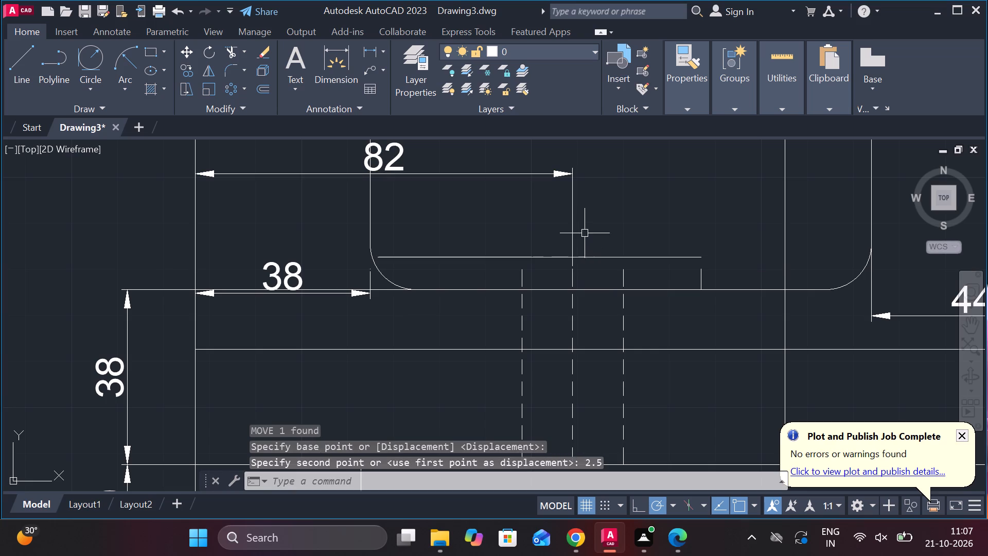
Extend the pad's side edge and the outer dashed hole lines to the raised top line, and extend that line to the opening's rounded corner.
type("ex")
key("space")
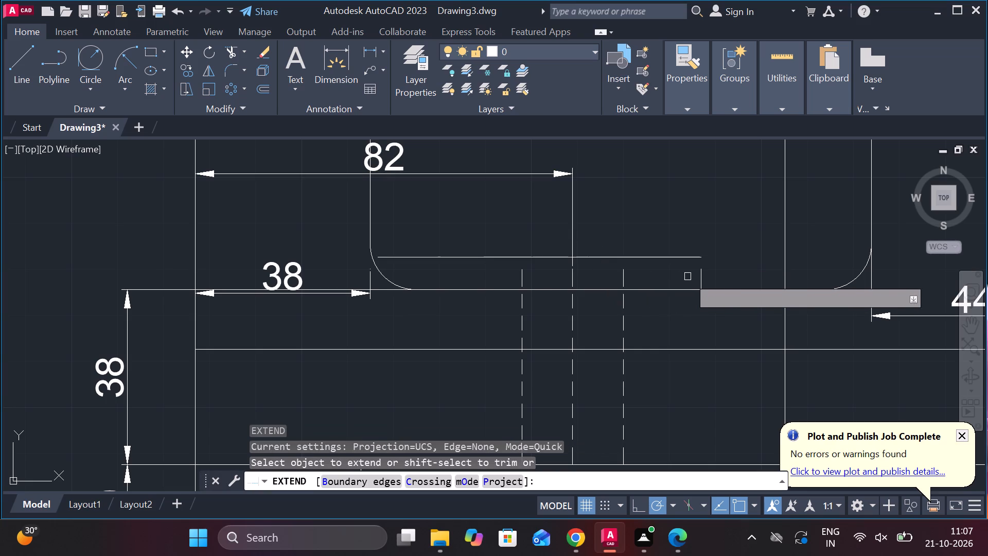
left_click(705, 276)
left_click(523, 281)
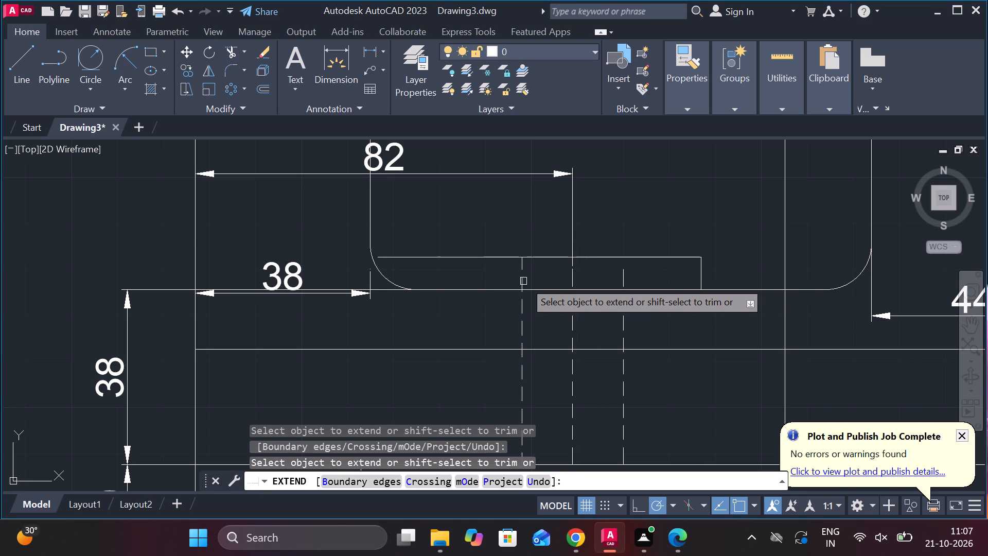
left_click(622, 274)
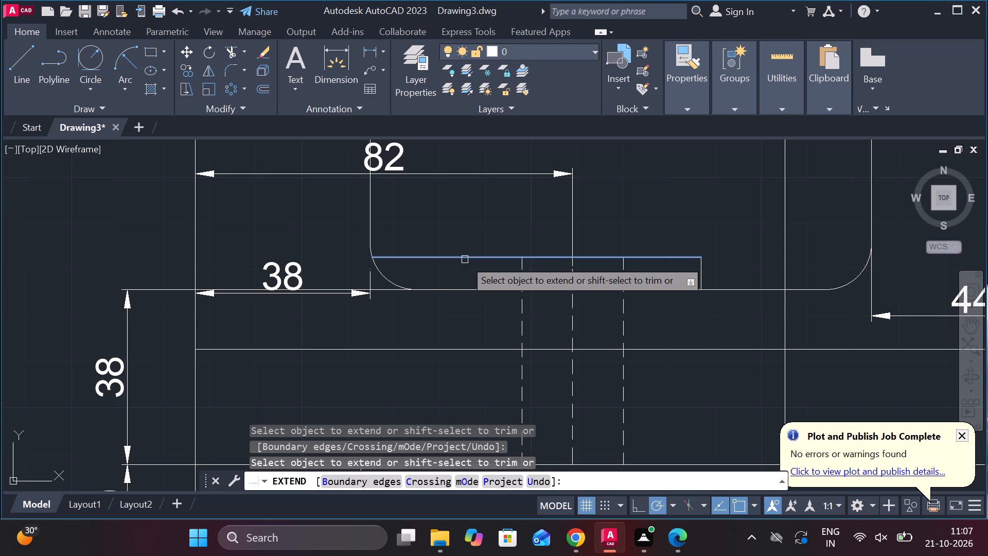
left_click(465, 259)
scroll(493, 245, "down", 1)
key("Escape")
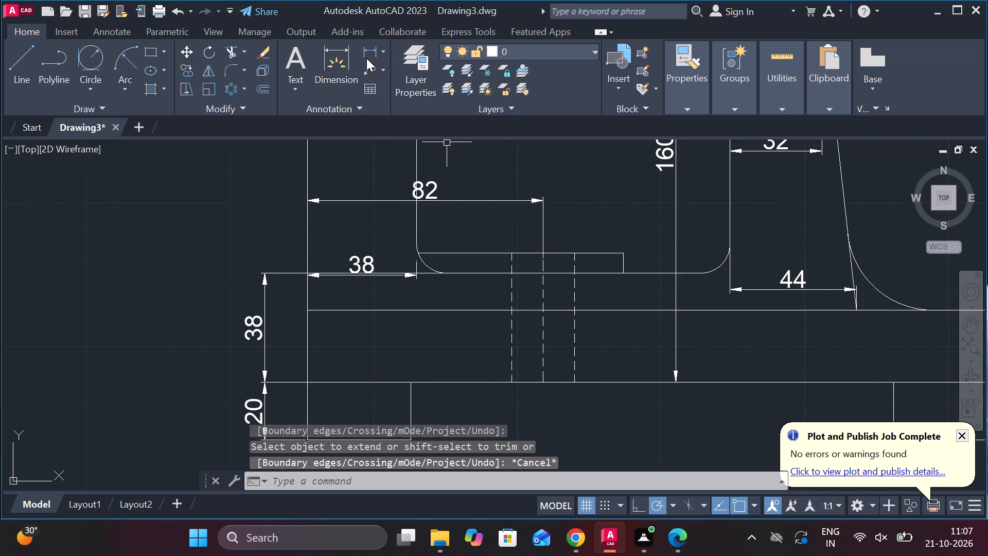
Add a vertical linear dimension from the raised pad's top corner to the base's underside, placed in line with the pad's side edge.
left_click(366, 57)
middle_click_drag(610, 376, 586, 336)
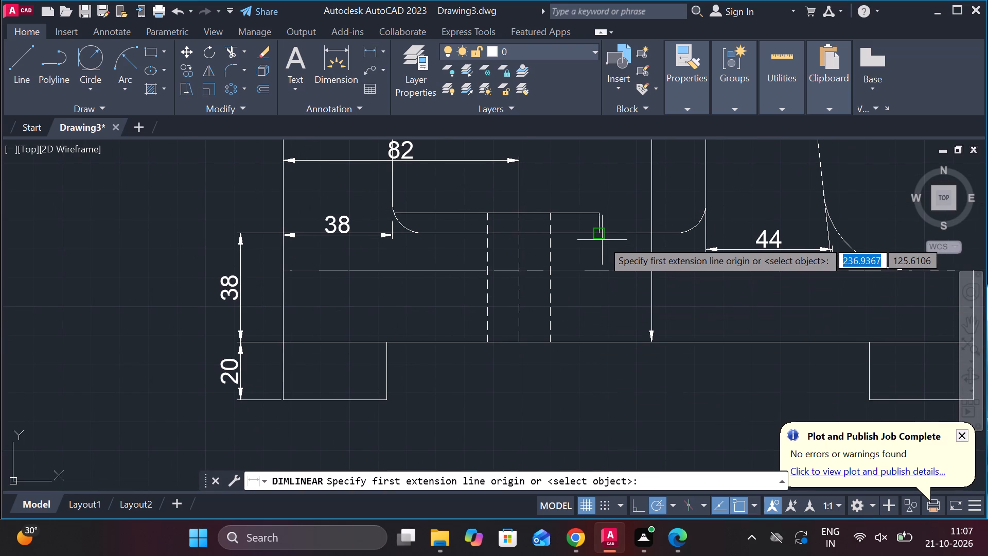
scroll(602, 240, "up", 2)
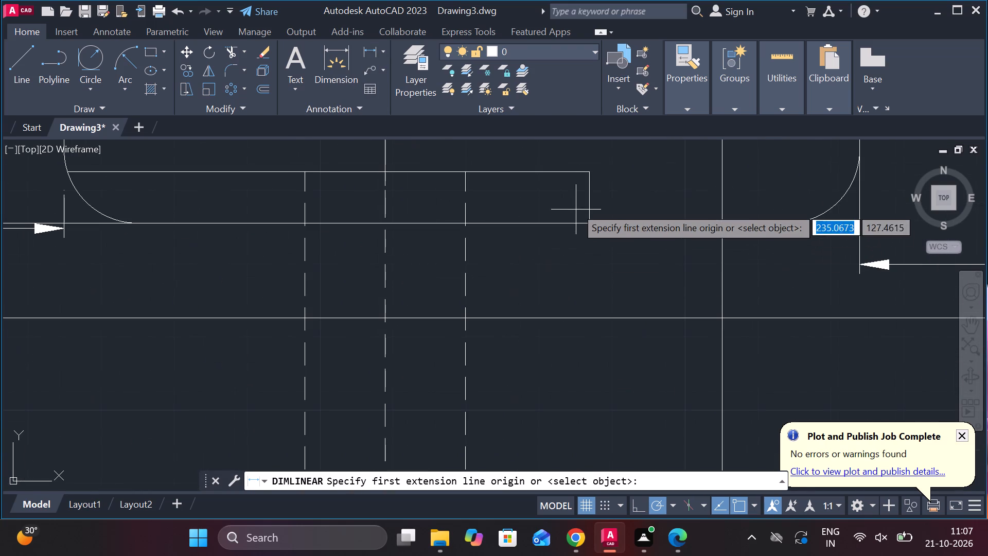
scroll(577, 174, "up", 1)
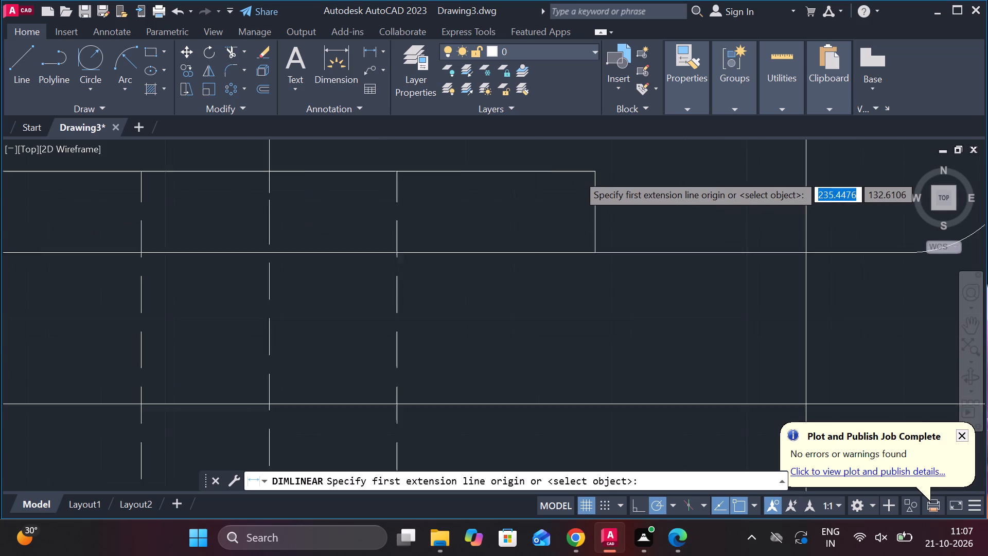
scroll(577, 174, "up", 1)
left_click(599, 169)
scroll(608, 220, "down", 3)
scroll(601, 314, "down", 2)
middle_click_drag(603, 335, 569, 295)
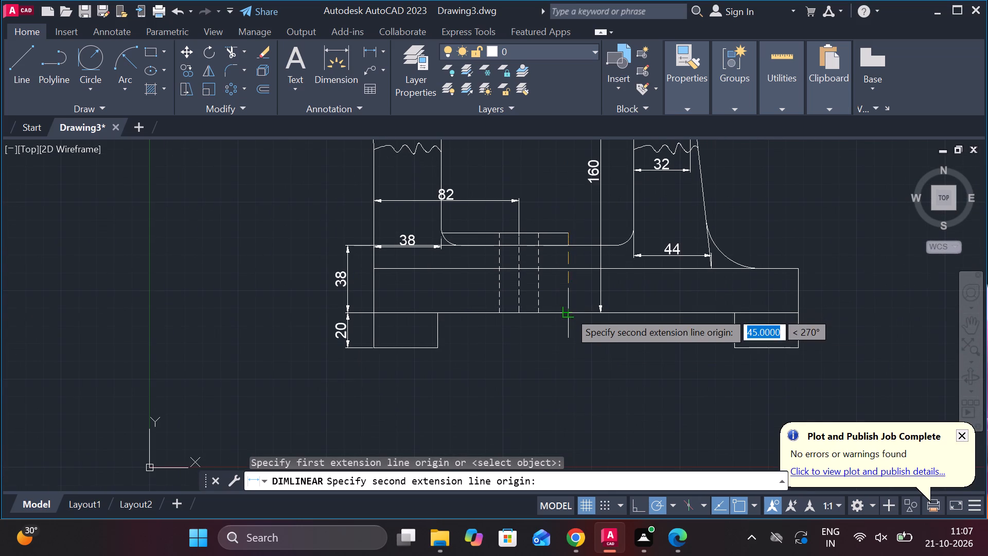
left_click(569, 311)
scroll(569, 333, "up", 1)
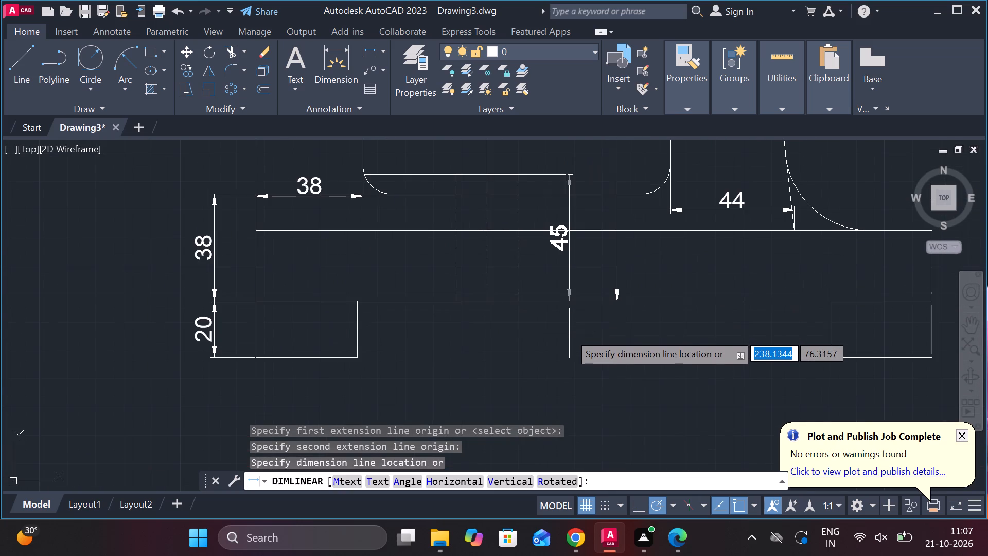
left_click(565, 341)
key("Escape")
Stretch the pad height dimension so its text sits below the base and its dimension line stands clear of the pad's side edge.
left_click(560, 236)
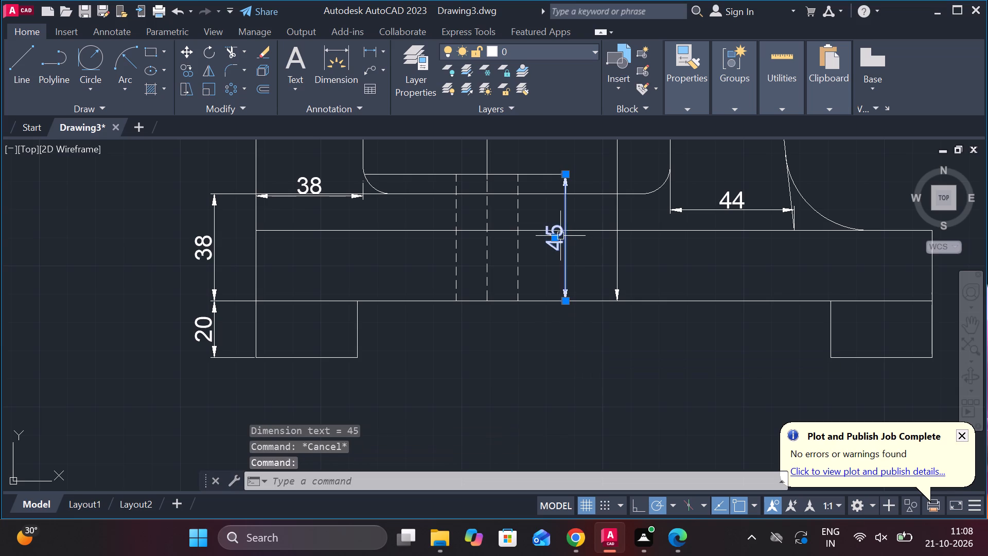
left_click(556, 237)
left_click(550, 334)
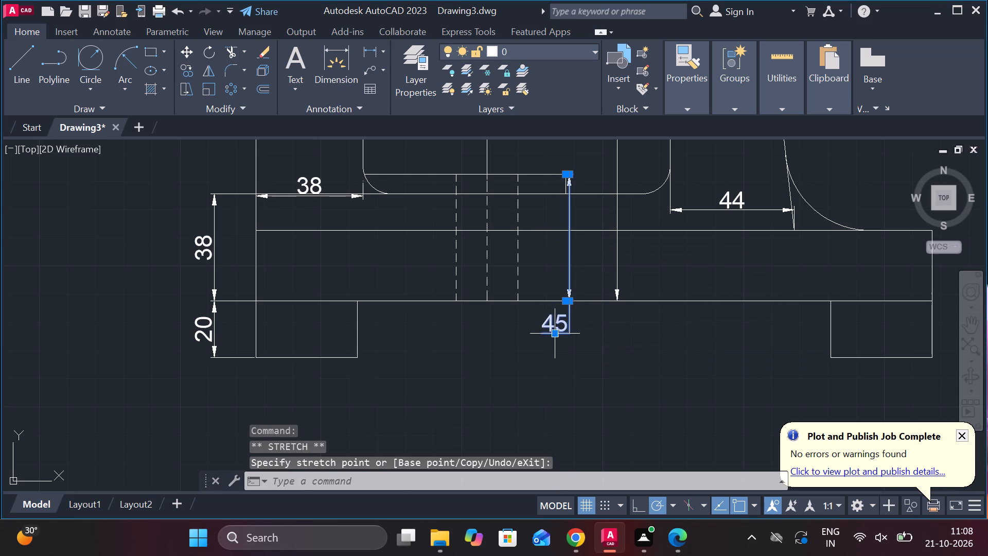
key("Escape")
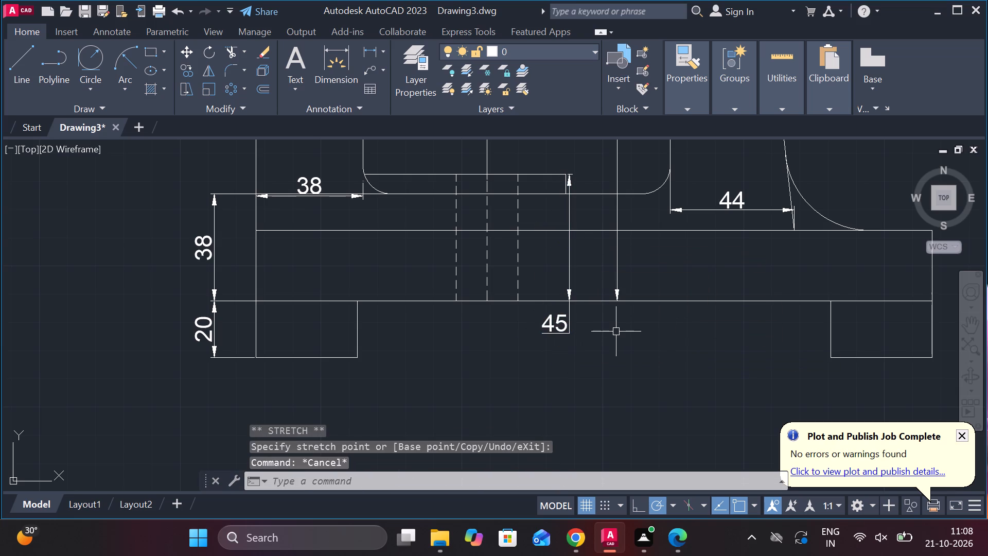
left_click(568, 213)
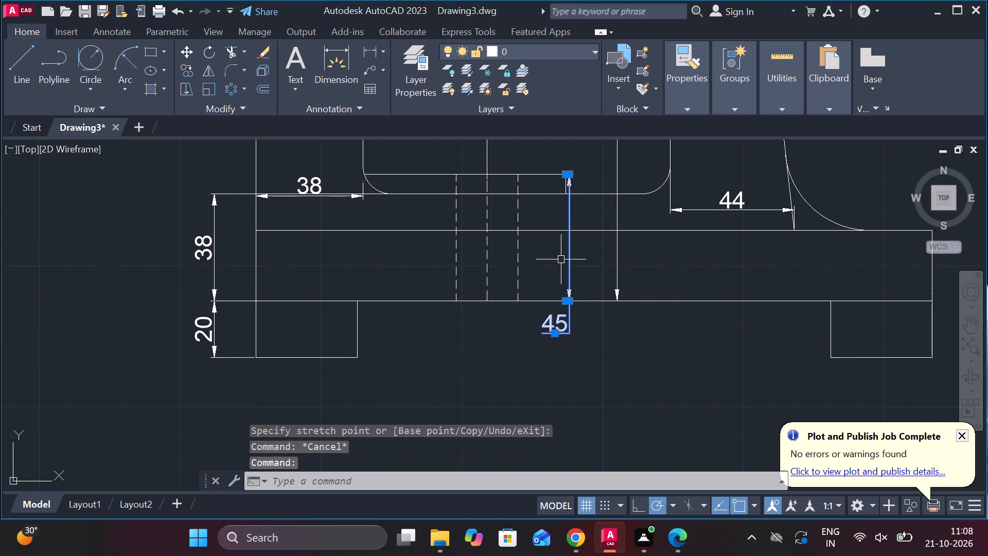
left_click(570, 301)
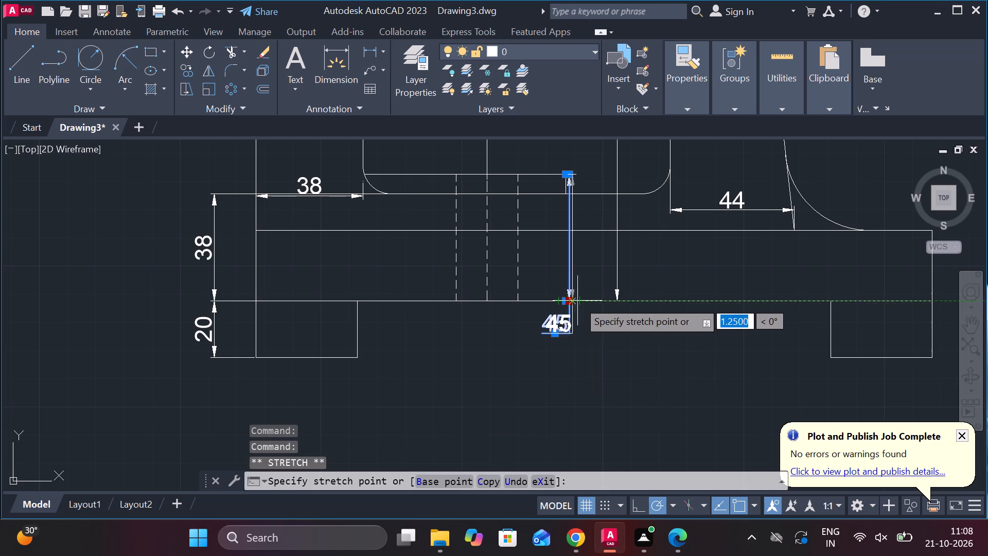
left_click(585, 303)
key("Escape")
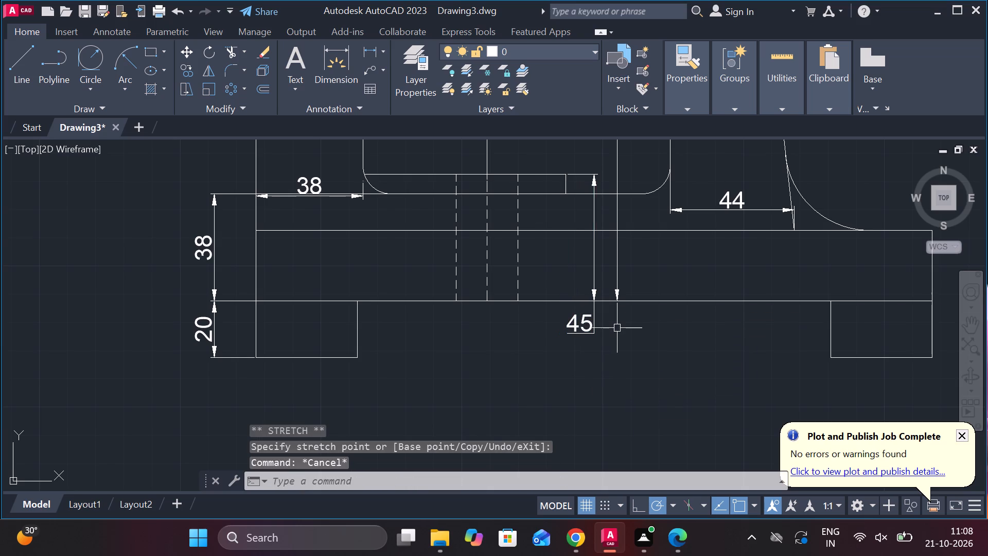
Dimension the overall base width between the outer bottom corners of the two feet, placed below the feet.
scroll(617, 328, "down", 1)
middle_click_drag(617, 328, 489, 355)
middle_click_drag(485, 369, 487, 371)
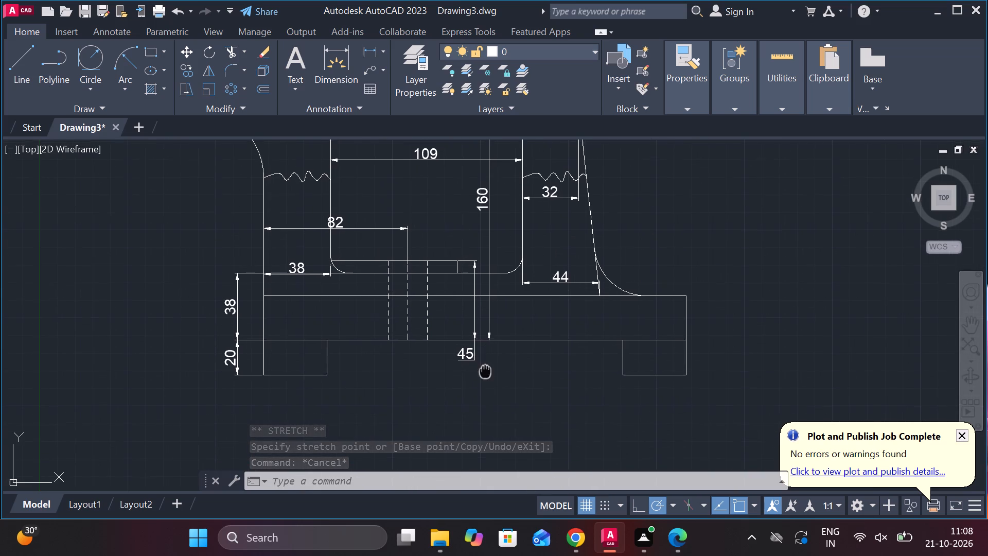
middle_click_drag(487, 371, 521, 340)
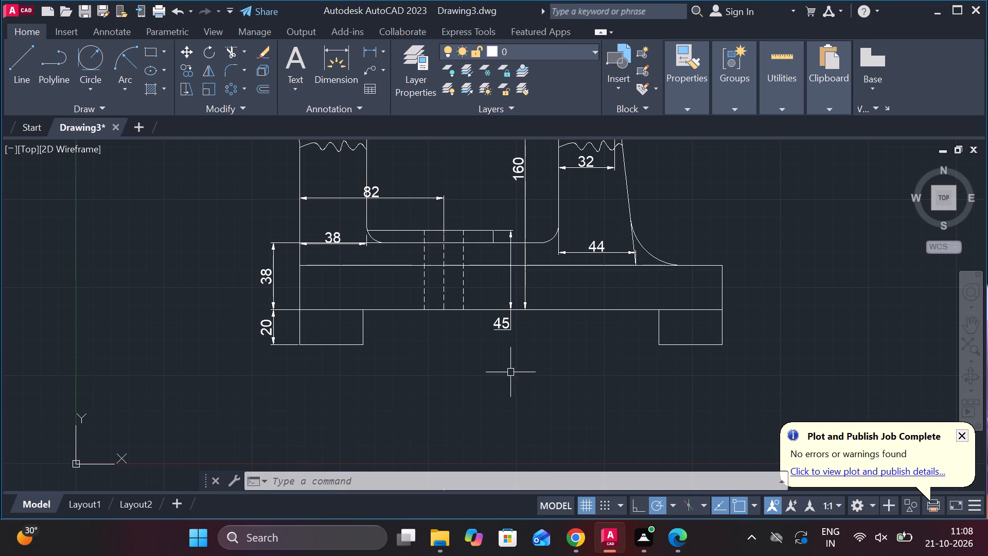
key("space")
left_click(299, 346)
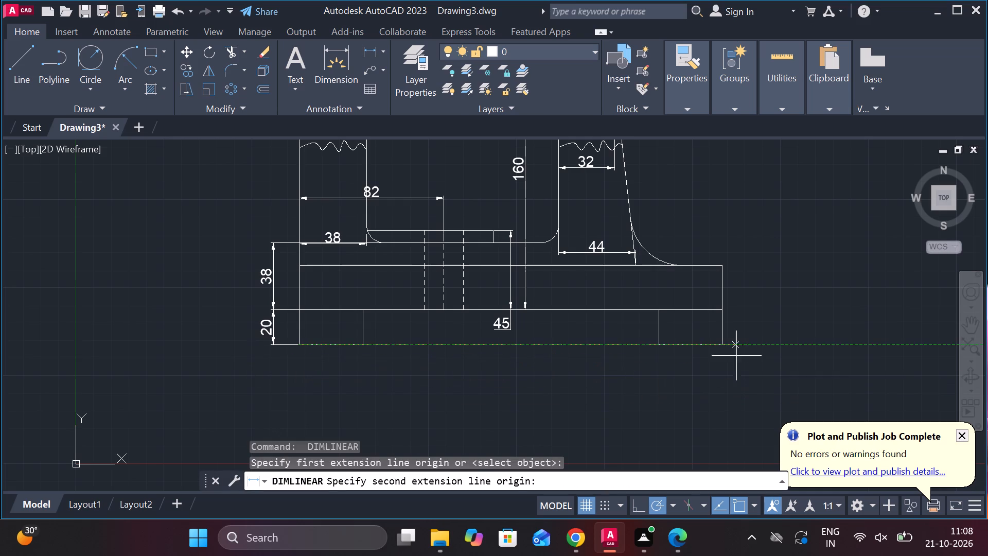
left_click(731, 346)
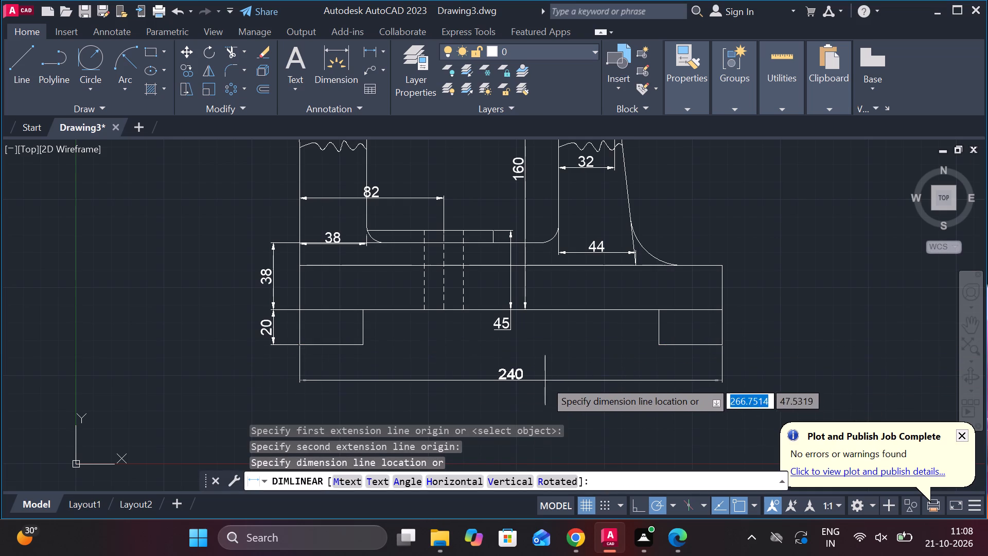
left_click(523, 373)
Dimension the left foot's horizontal width between its upper corners, placed along the base's underside.
key("space")
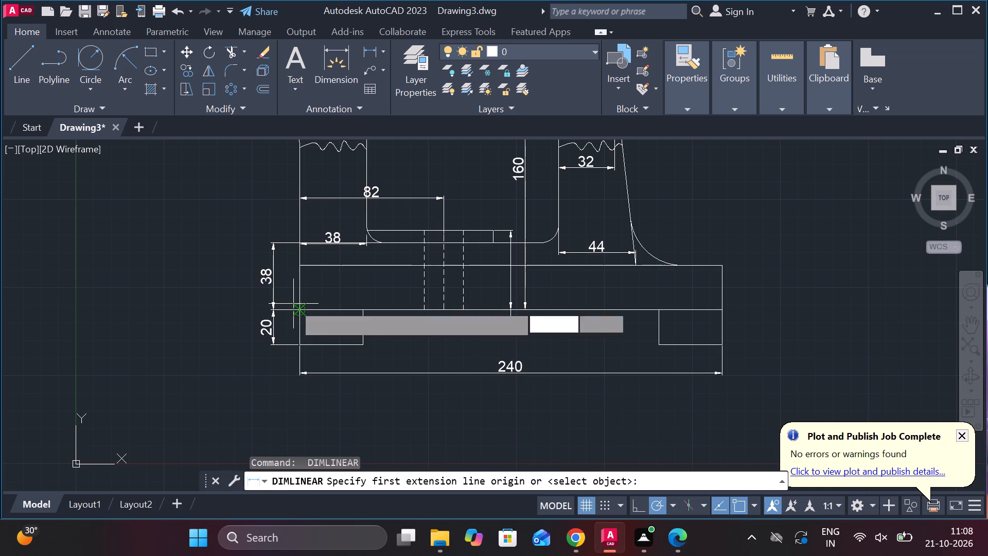
left_click(293, 310)
left_click(369, 311)
left_click(351, 300)
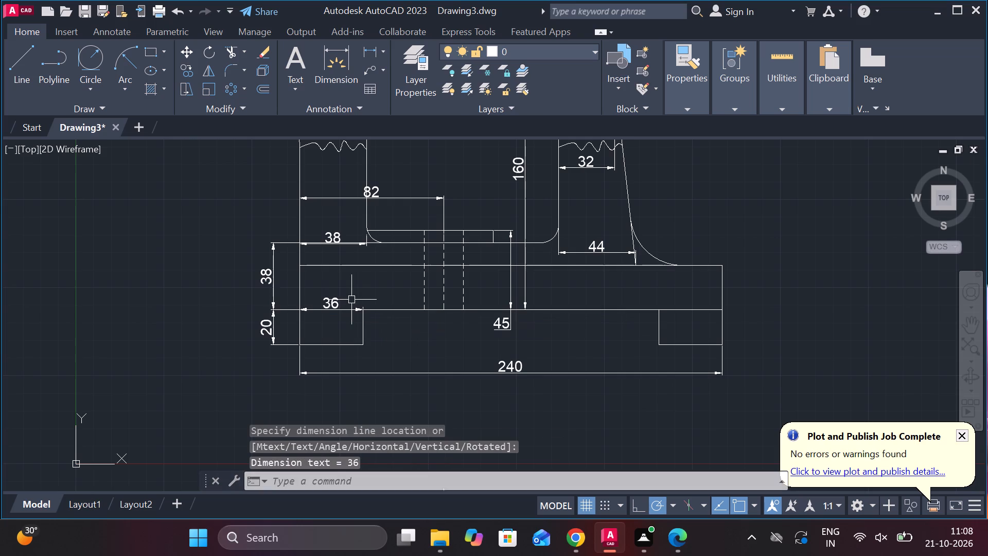
Stretch the left foot's width dimension upward so its line and text sit inside the base, clear of the underside.
left_click(334, 303)
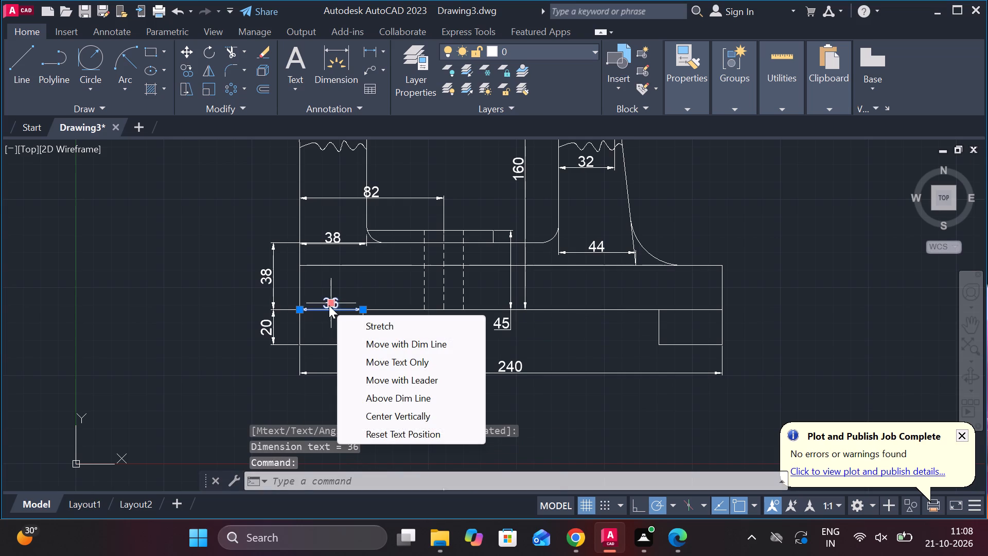
left_click(329, 303)
scroll(329, 285, "up", 3)
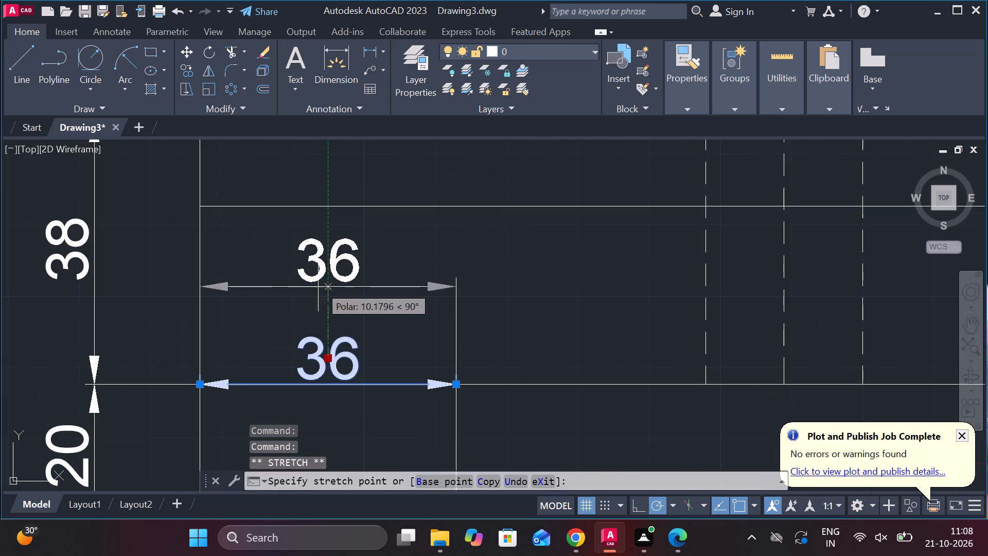
left_click(317, 306)
scroll(324, 306, "down", 3)
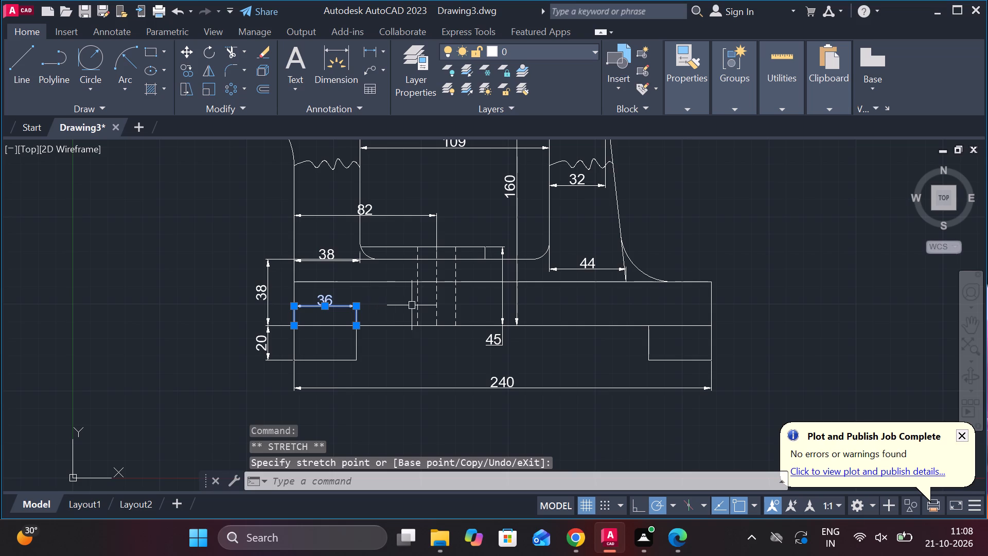
Dimension the right foot's horizontal width between its upper corners, placed inside the base just above the underside.
middle_click_drag(483, 344, 383, 337)
key("space")
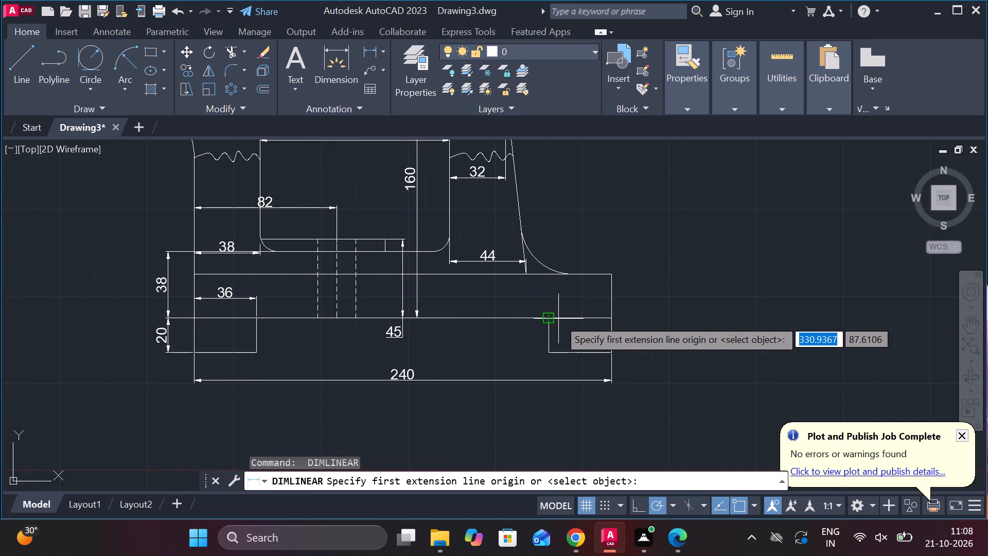
left_click(551, 319)
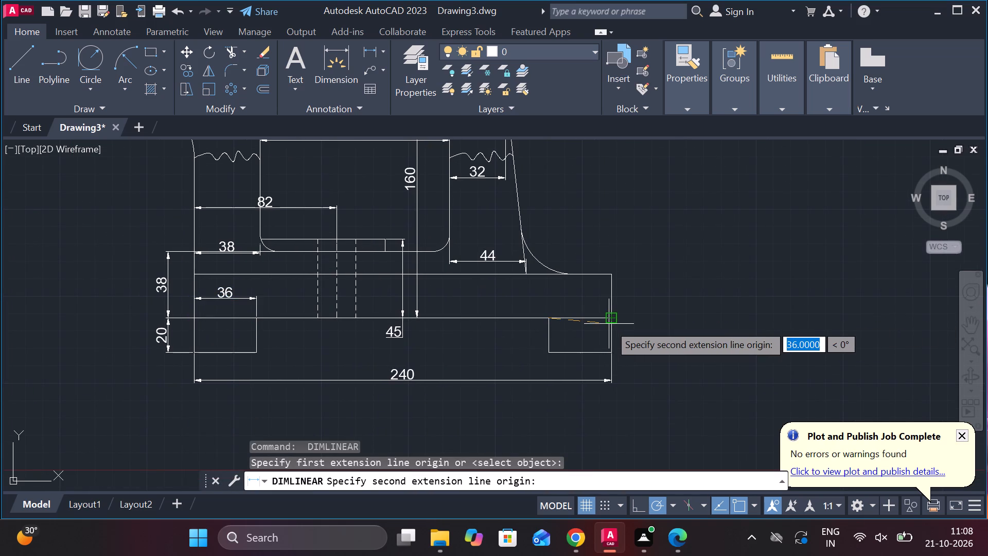
left_click(609, 318)
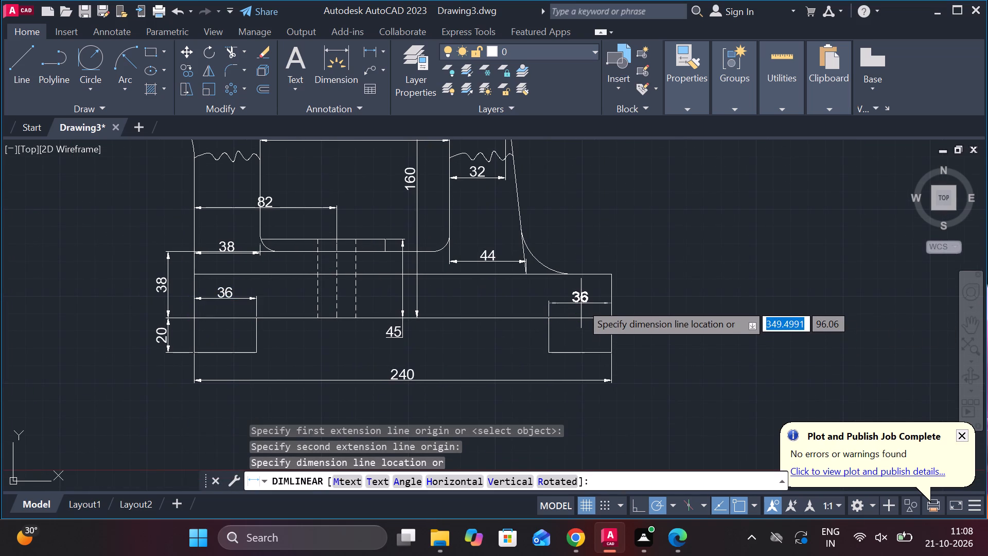
left_click(581, 303)
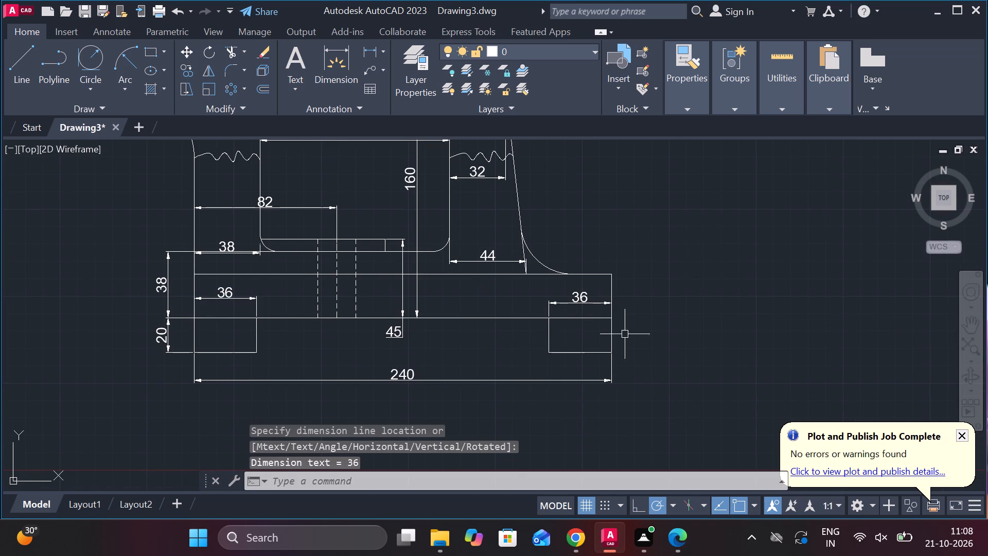
Dimension the barrel's outer height vertically between its outer edges at the flange, placed beyond the barrel's right end.
scroll(443, 322, "down", 1)
middle_click_drag(310, 298, 347, 339)
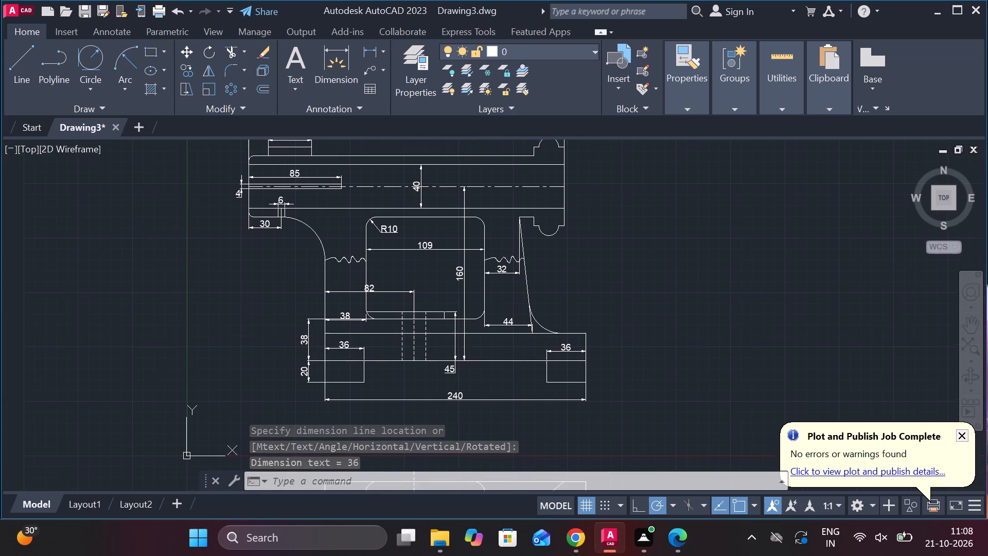
middle_click_drag(355, 219, 383, 288)
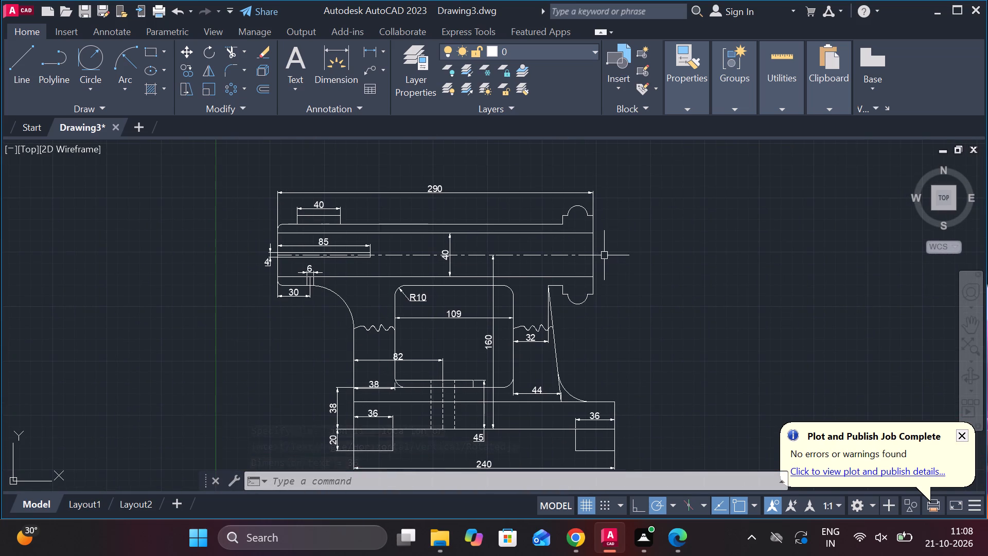
middle_click_drag(613, 246, 483, 277)
scroll(485, 265, "up", 2)
key("space")
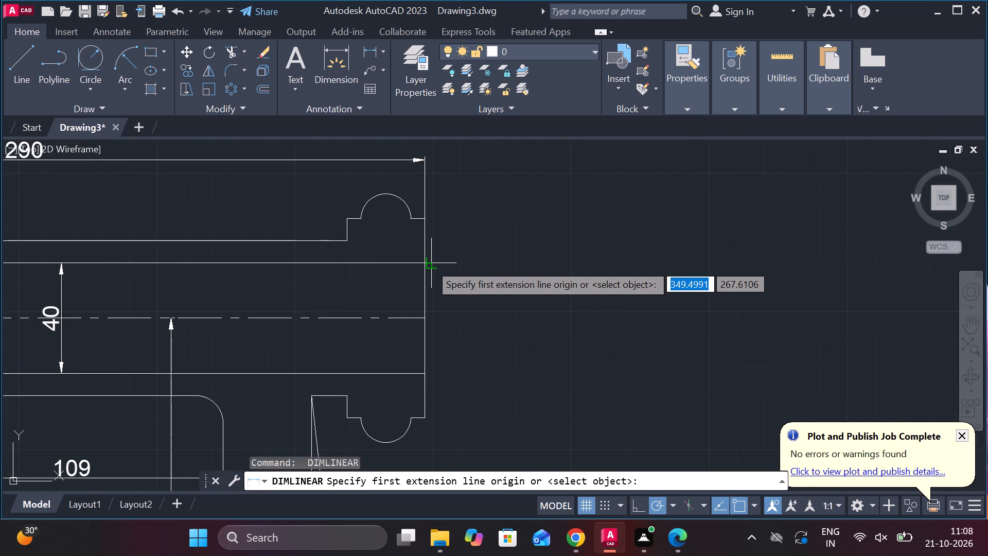
left_click(351, 244)
left_click(349, 392)
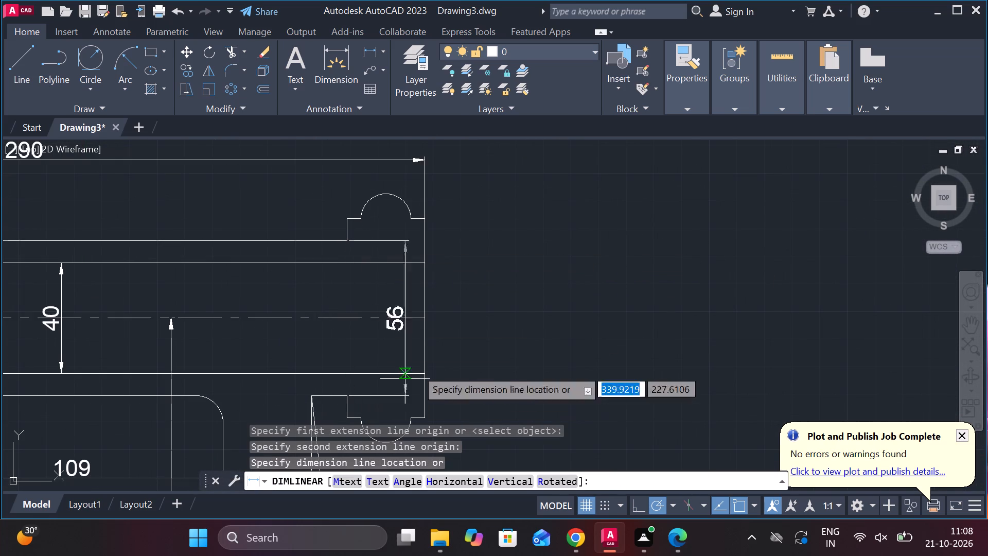
left_click(470, 323)
In the top view, dimension the rounded collar's horizontal width between its arc endpoints, placed just above the collar's arc.
scroll(489, 314, "down", 2)
middle_click_drag(502, 347, 499, 290)
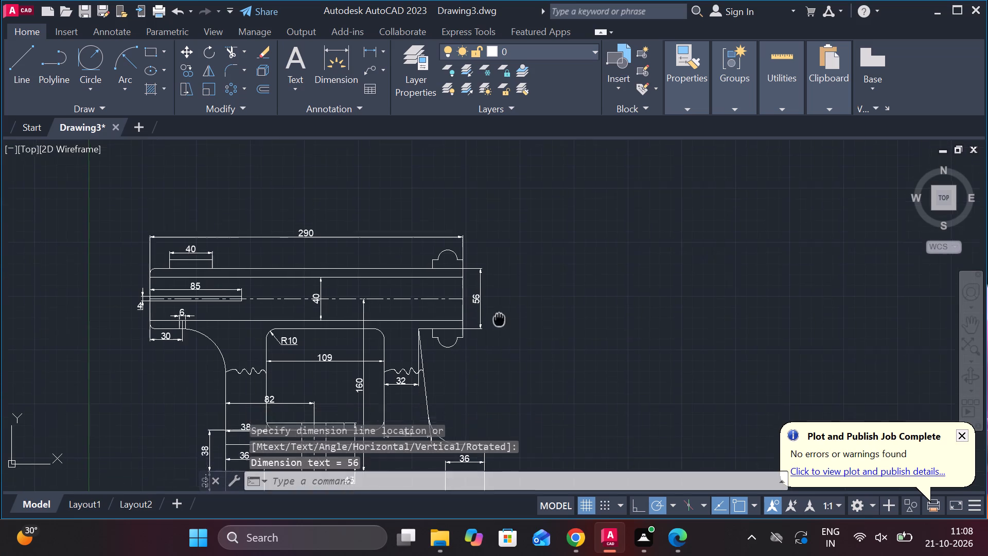
middle_click_drag(499, 290, 503, 273)
middle_click_drag(524, 322, 552, 176)
middle_click_drag(563, 280, 563, 213)
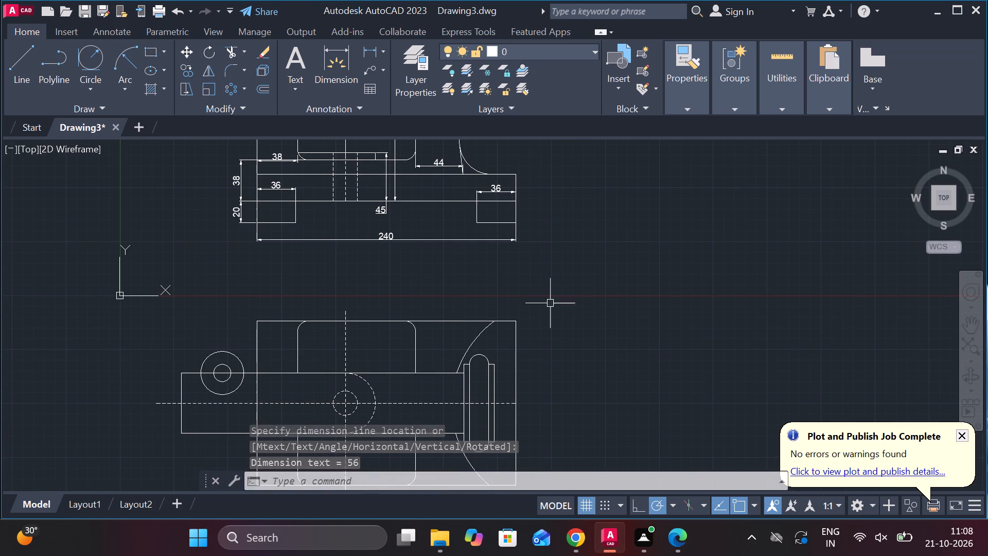
scroll(501, 373, "up", 2)
middle_click_drag(507, 368, 523, 354)
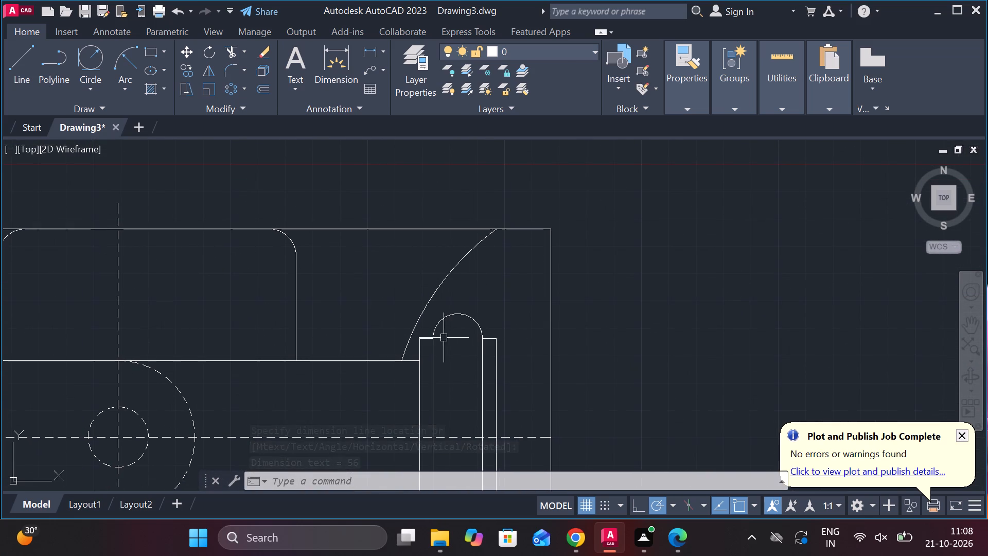
key("space")
left_click(436, 340)
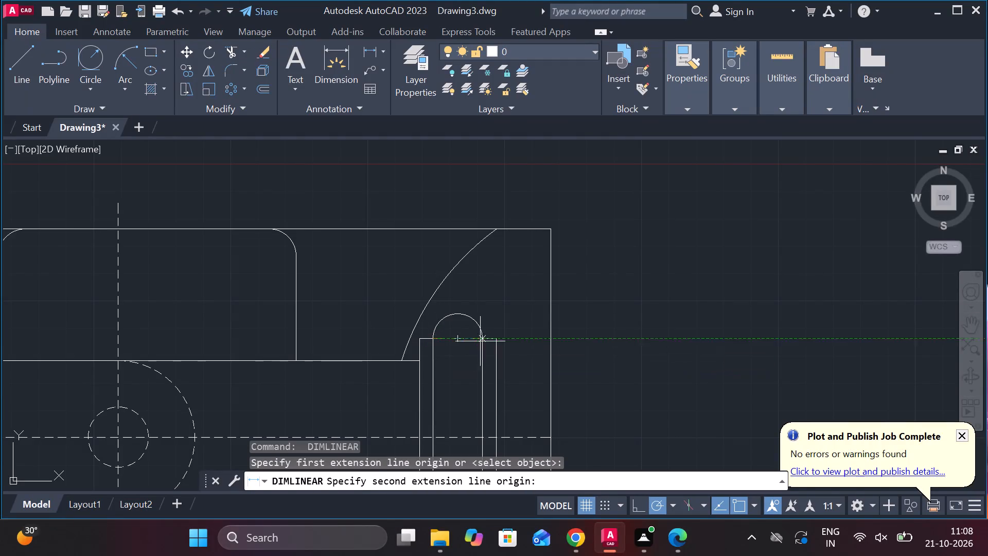
left_click(483, 341)
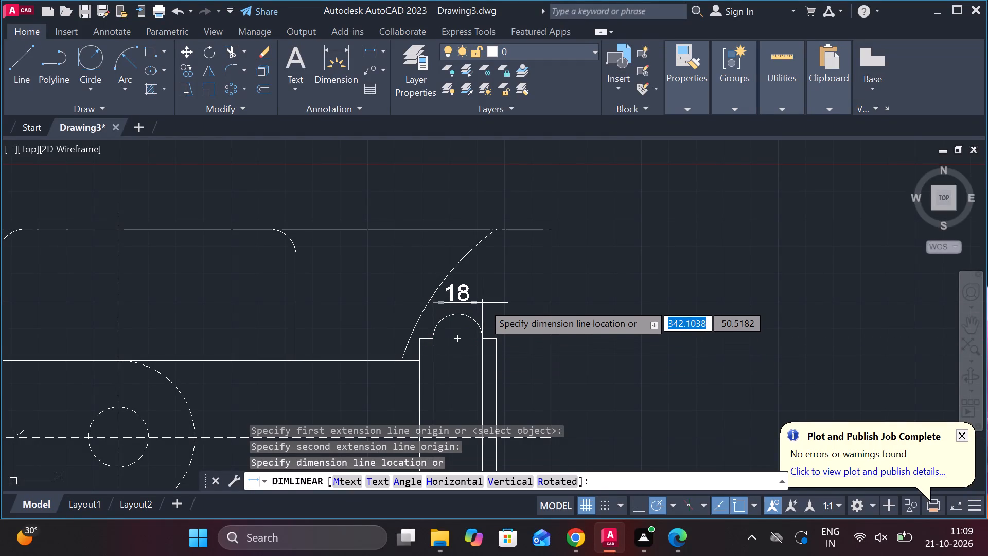
left_click(483, 303)
Dimension the flange's vertical height between its outer right corners in the top view, placed beyond the base's right edge.
middle_click_drag(504, 324, 493, 276)
key("space")
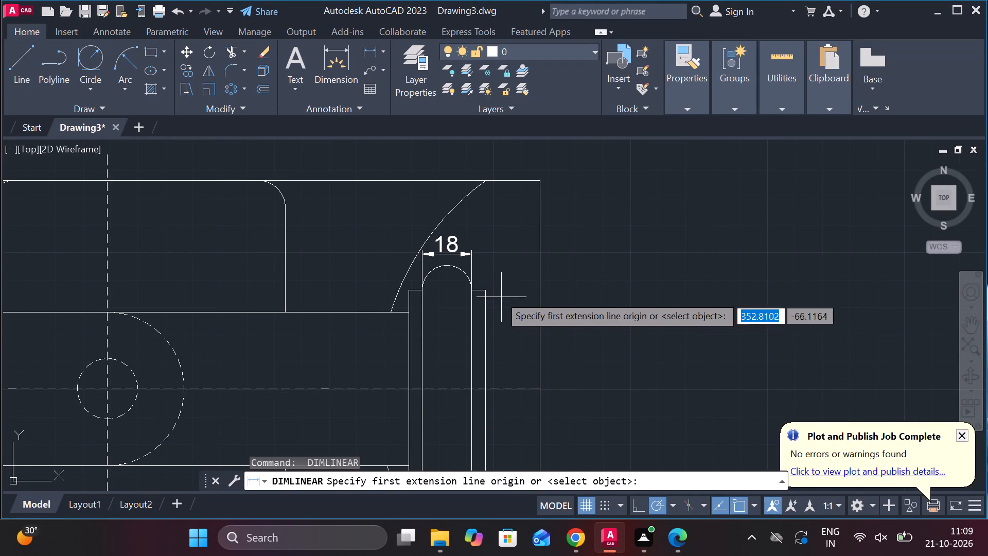
left_click(488, 292)
middle_click_drag(506, 342, 494, 272)
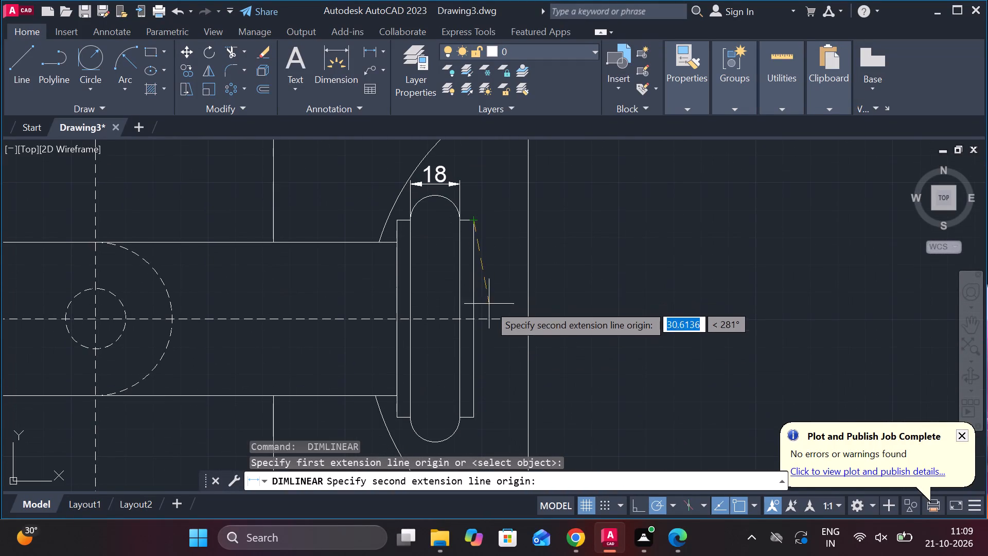
middle_click_drag(491, 326, 467, 266)
left_click(460, 354)
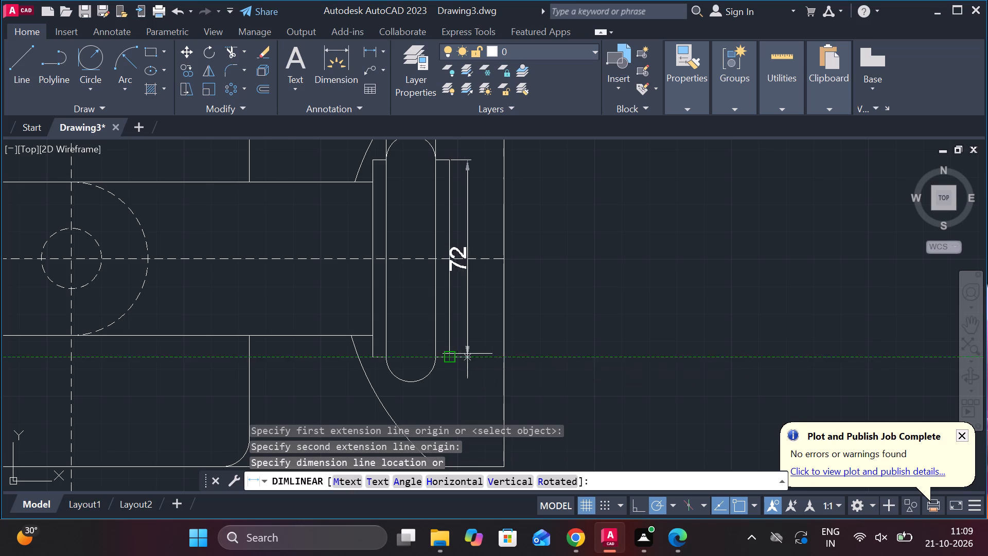
left_click(561, 345)
Dimension the rounded collar's overall height between the tops of its two end arcs, placed outside the flange height dimension.
key("space")
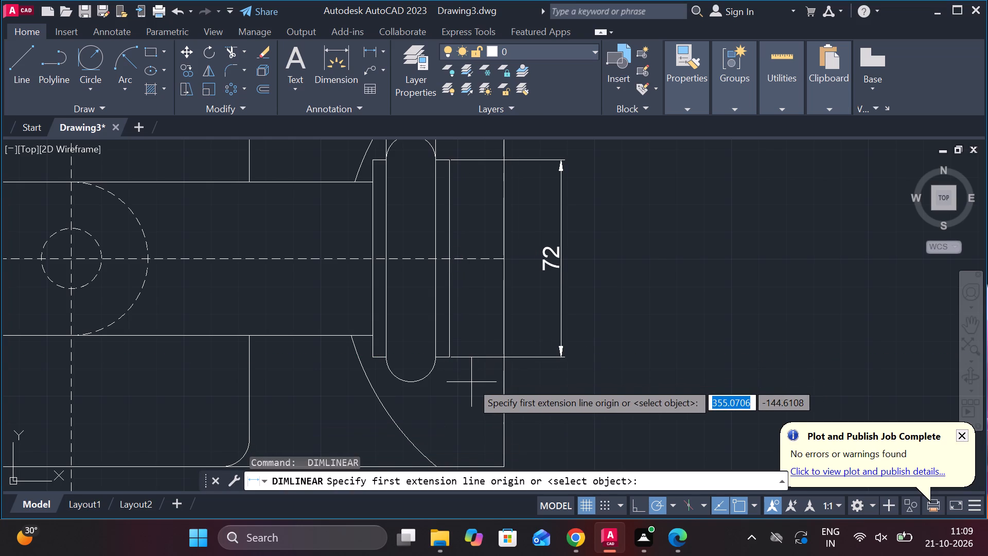
middle_click_drag(434, 270, 447, 328)
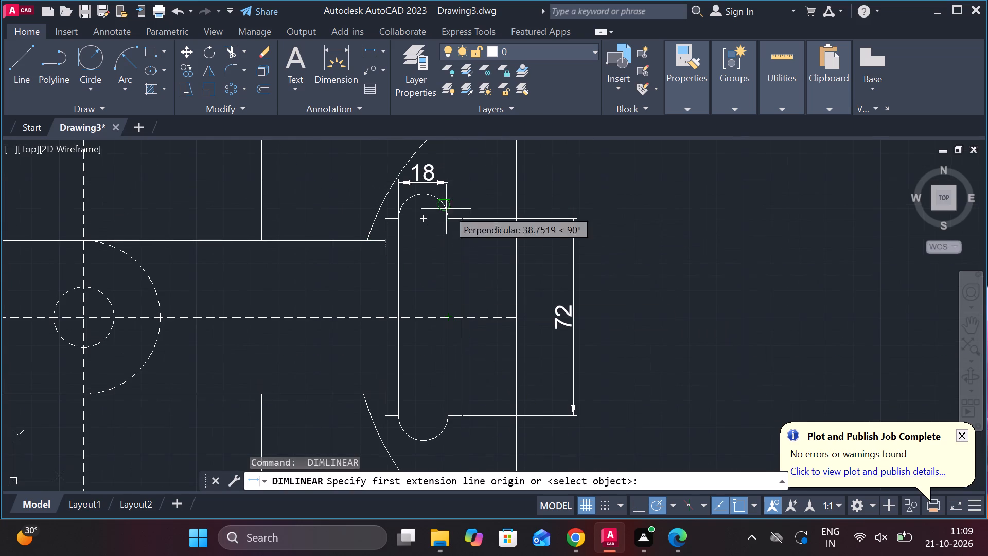
left_click(428, 194)
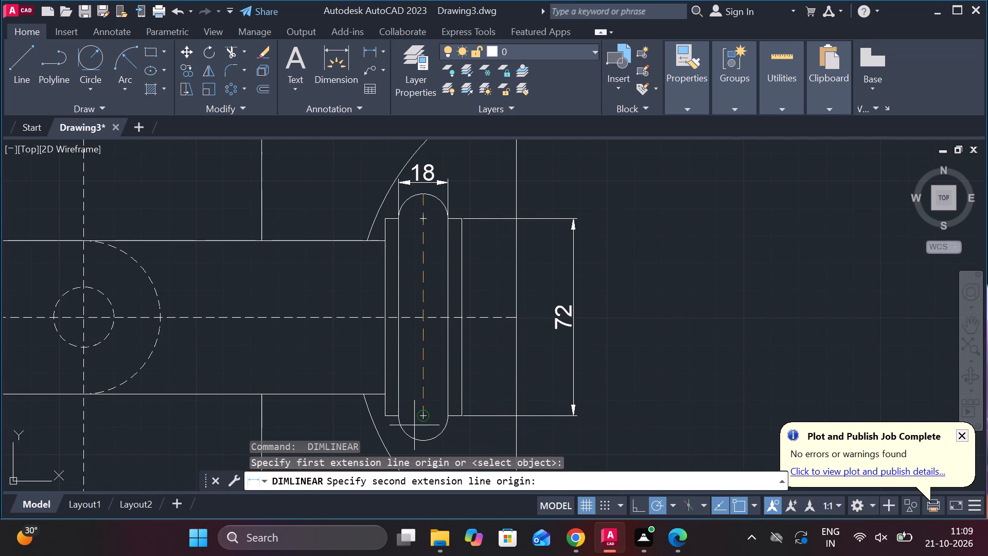
left_click(418, 441)
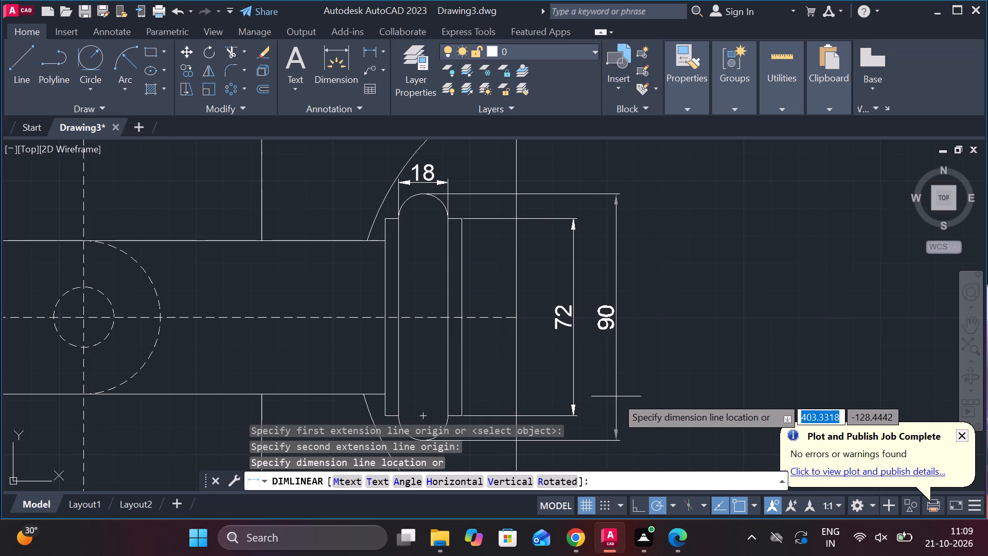
left_click(616, 396)
Dimension the base's overall depth between its right corners in the top view, placed outside the collar height dimension.
middle_click_drag(620, 379, 617, 239)
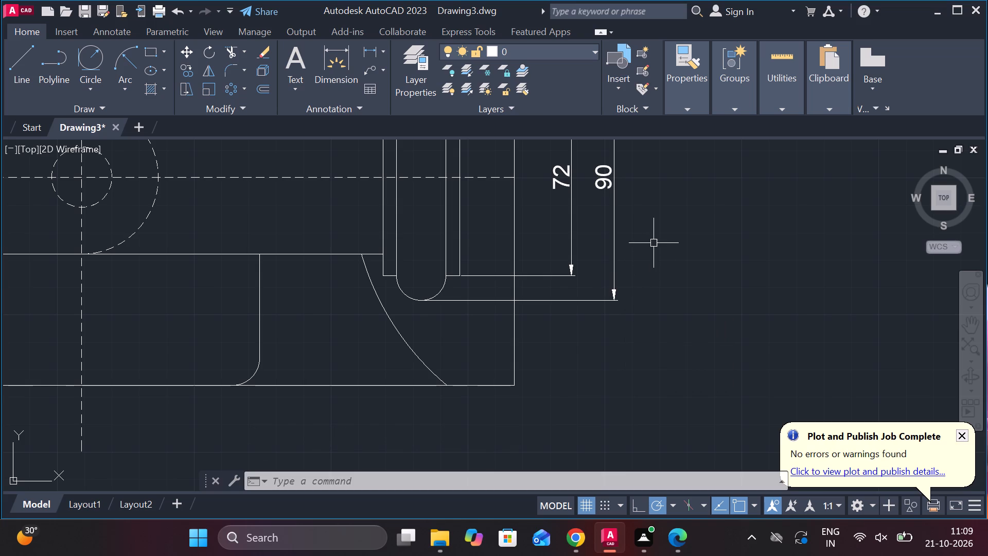
middle_click_drag(654, 241, 625, 326)
scroll(625, 298, "down", 1)
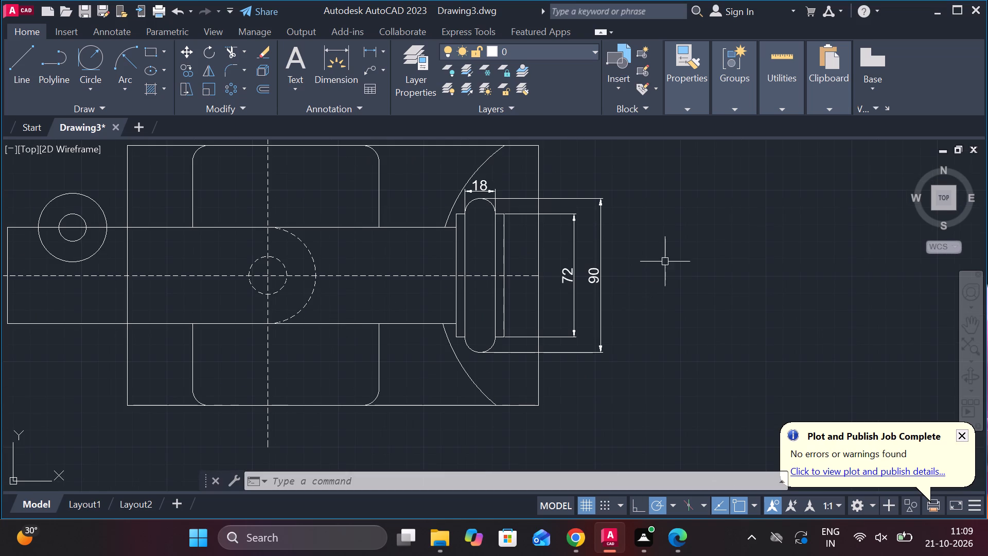
key("space")
left_click(535, 147)
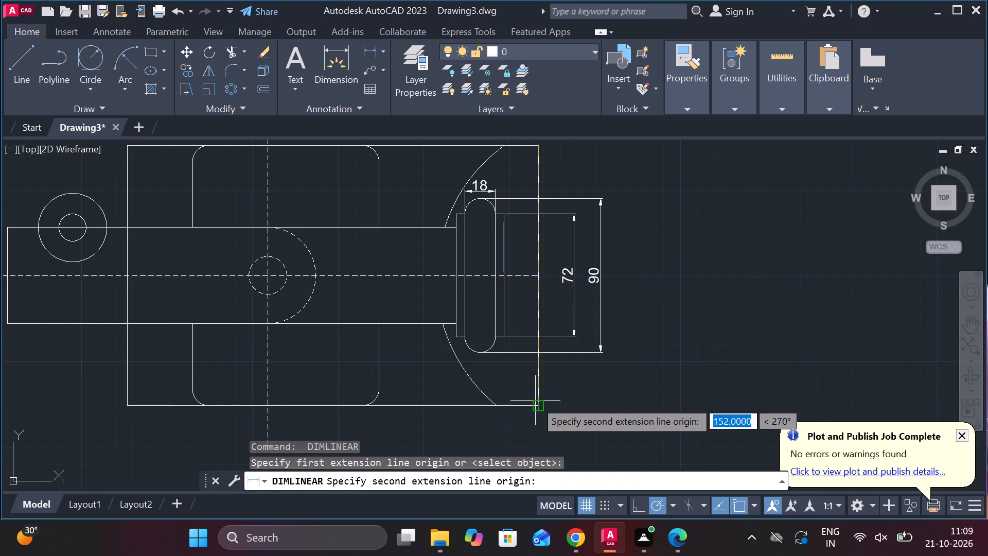
left_click(535, 401)
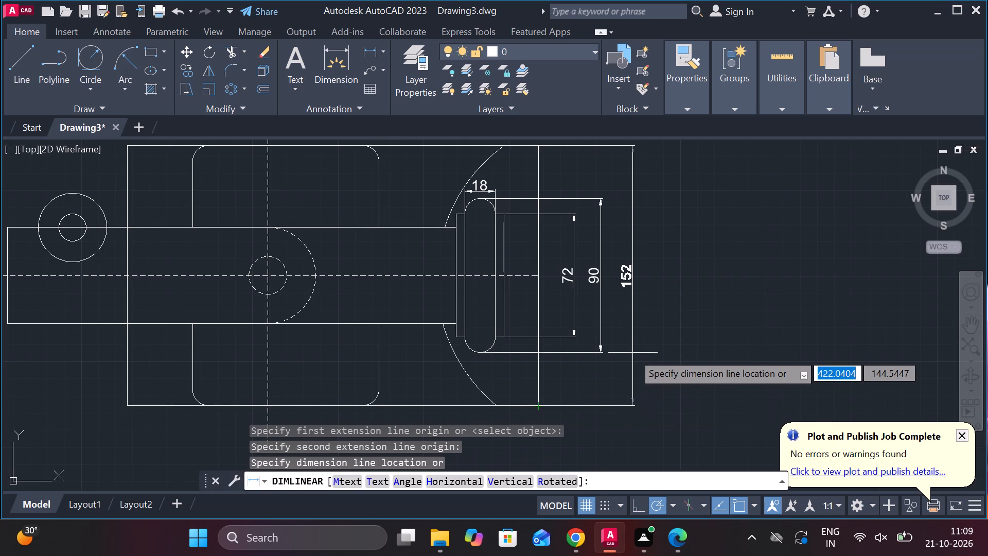
left_click(629, 348)
Dimension the base's overall width between its upper corners in the top view, placed above the outline.
scroll(657, 346, "down", 2)
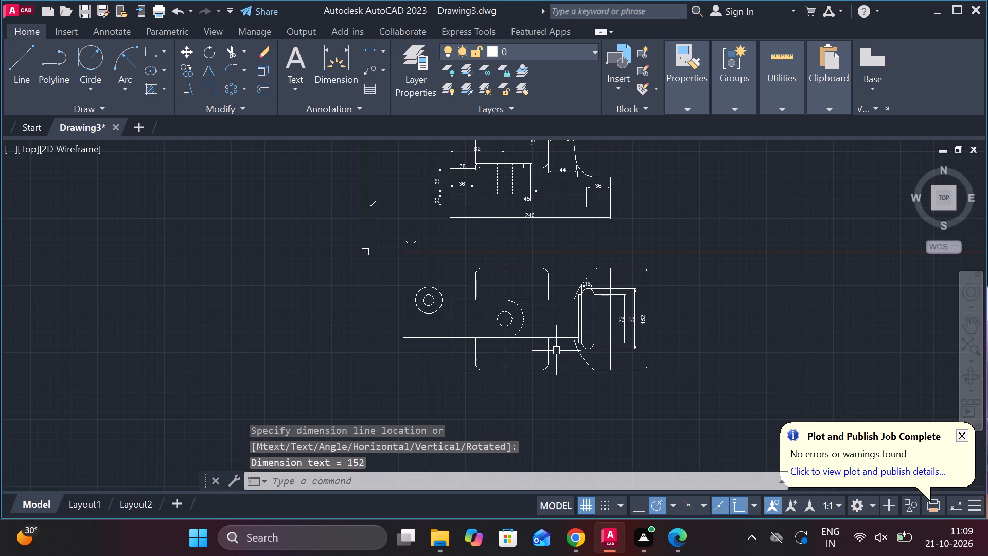
scroll(520, 359, "up", 1)
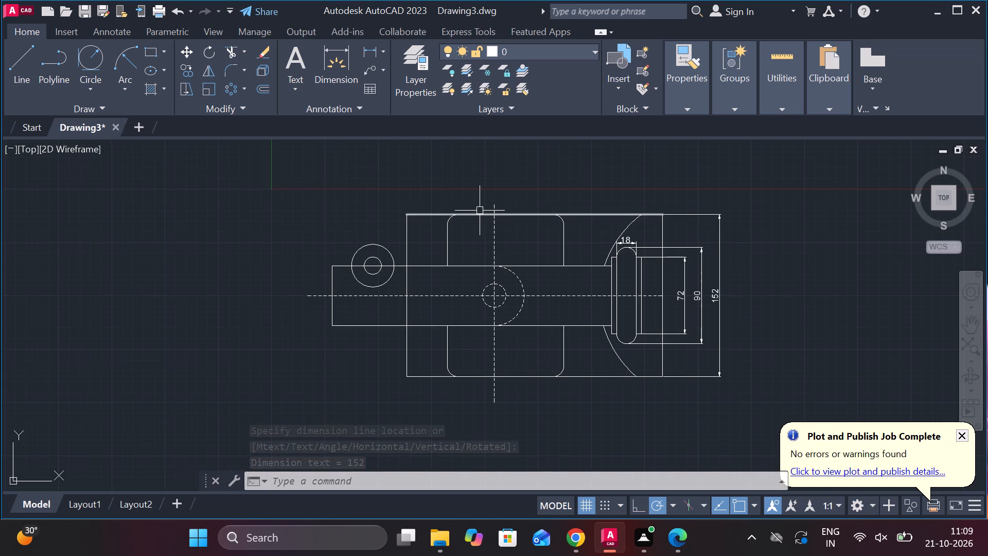
key("space")
left_click(404, 215)
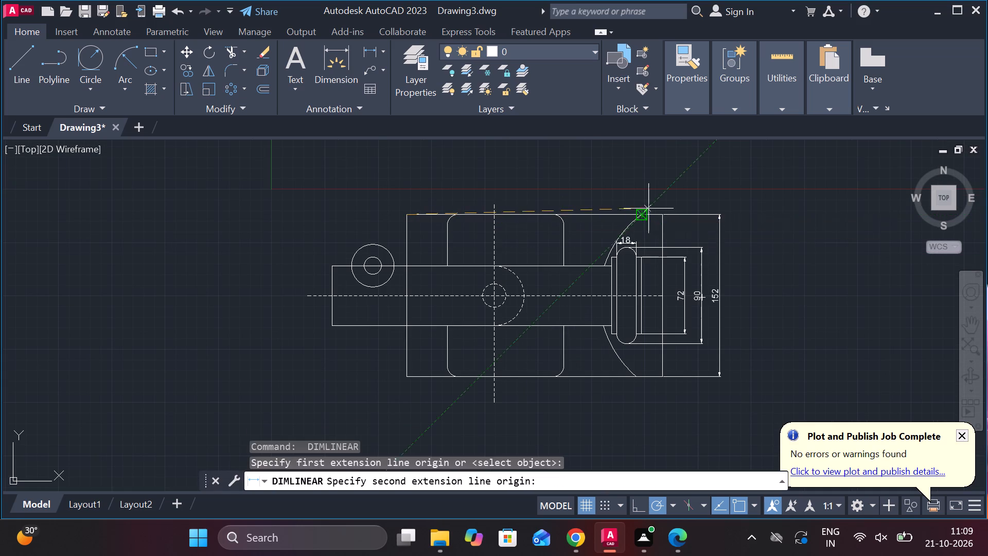
left_click(663, 216)
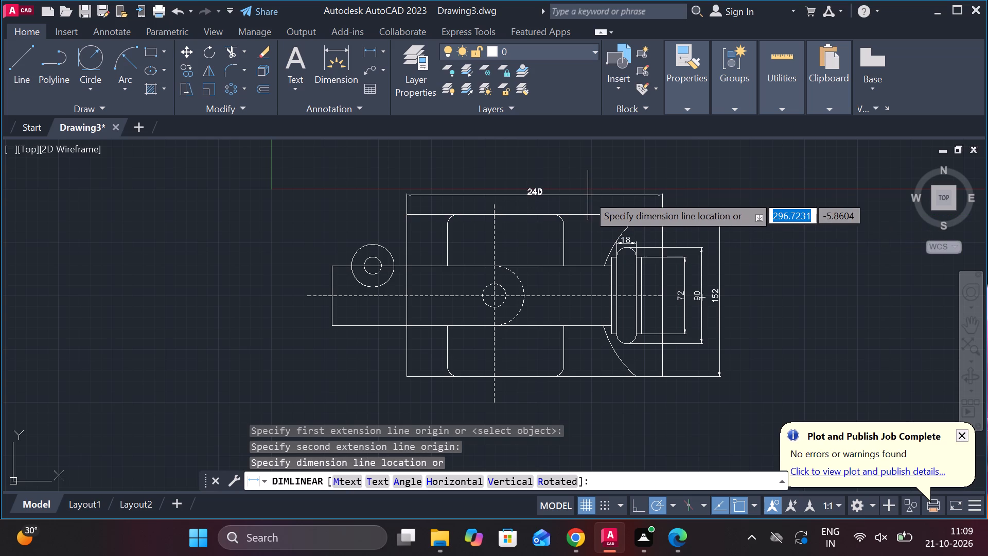
left_click(590, 191)
key("Escape")
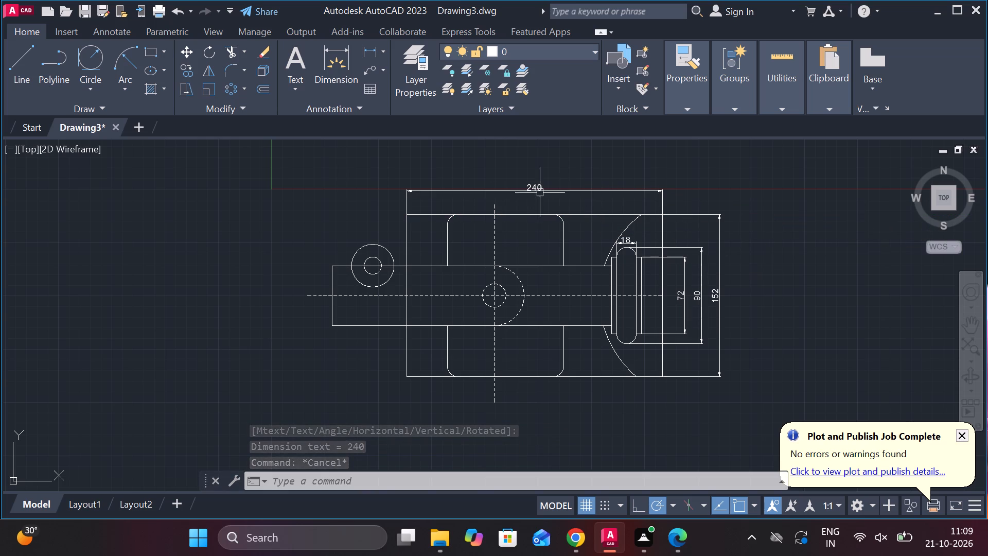
Dimension the horizontal distance from the barrel's upper left corner to the concentric circles' centre, placed above the circles.
left_click(364, 51)
scroll(346, 269, "up", 2)
left_click(312, 265)
left_click(411, 267)
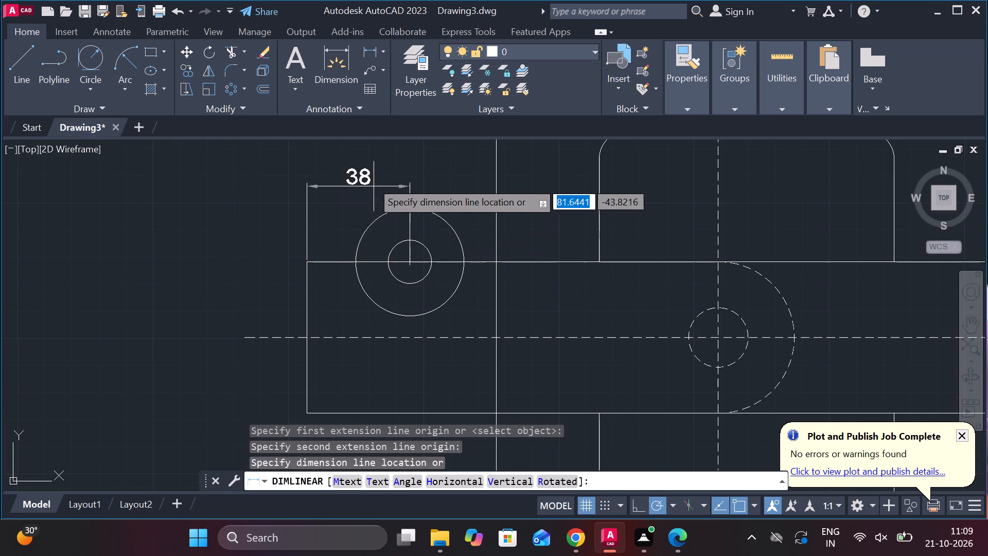
left_click(363, 182)
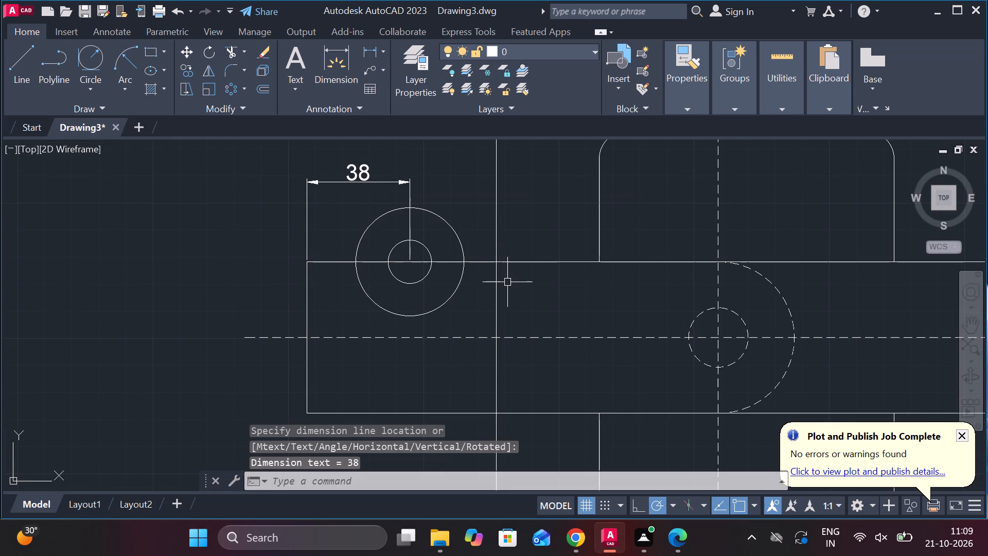
Dimension the horizontal distance from the barrel's lower left corner to the base's left edge in the top view, placed below the barrel.
scroll(516, 287, "down", 1)
key("space")
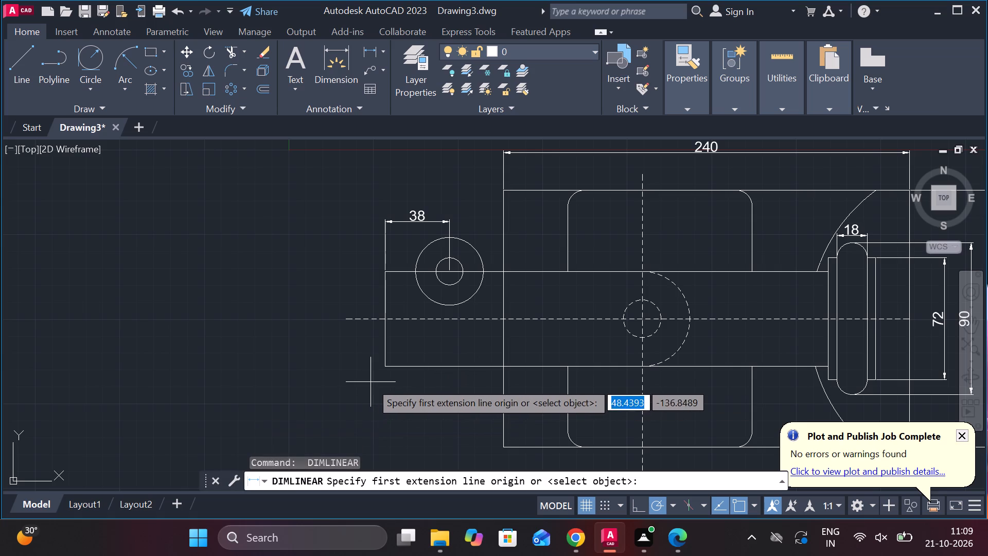
left_click(380, 373)
left_click(498, 383)
middle_click_drag(454, 388, 452, 351)
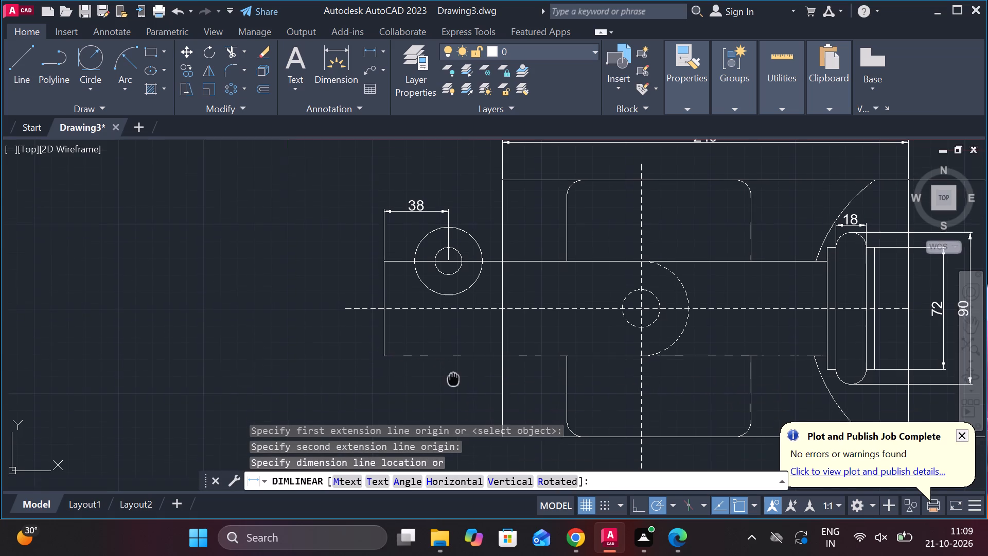
middle_click_drag(452, 351, 450, 345)
left_click(448, 356)
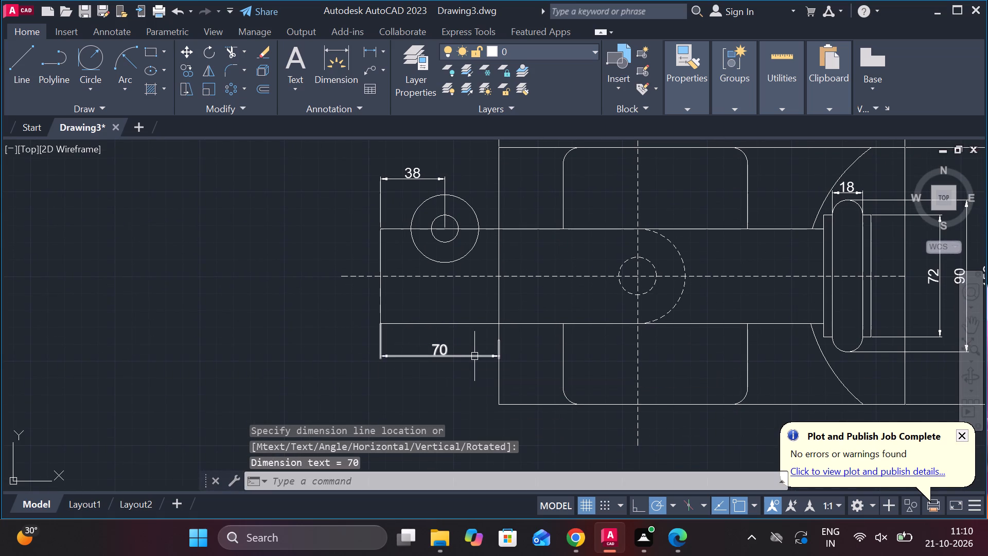
Dimension the flange's overall width between its lower outer corners in the top view, placed just below the rounded collar.
scroll(475, 356, "down", 1)
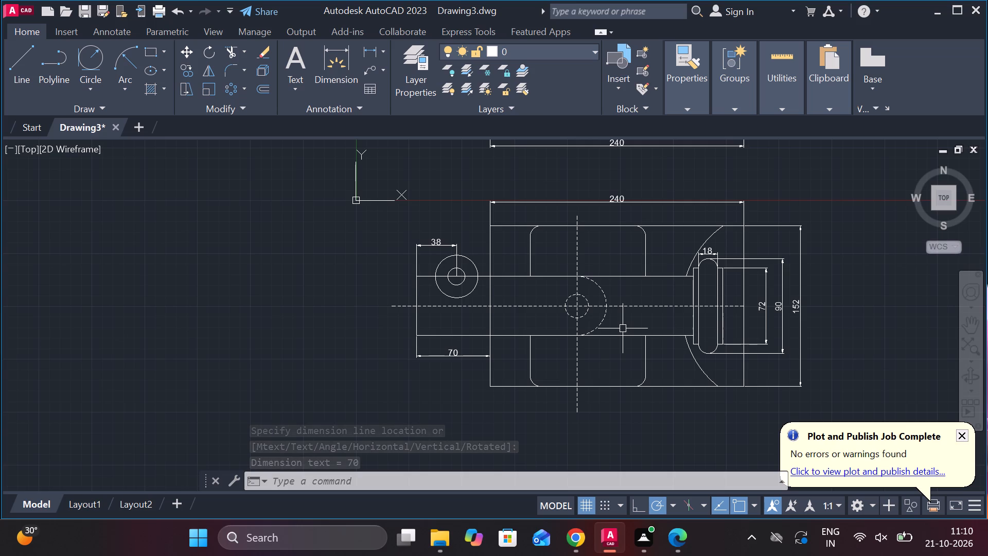
scroll(700, 308, "up", 1)
middle_click_drag(699, 309, 591, 231)
scroll(615, 304, "up", 2)
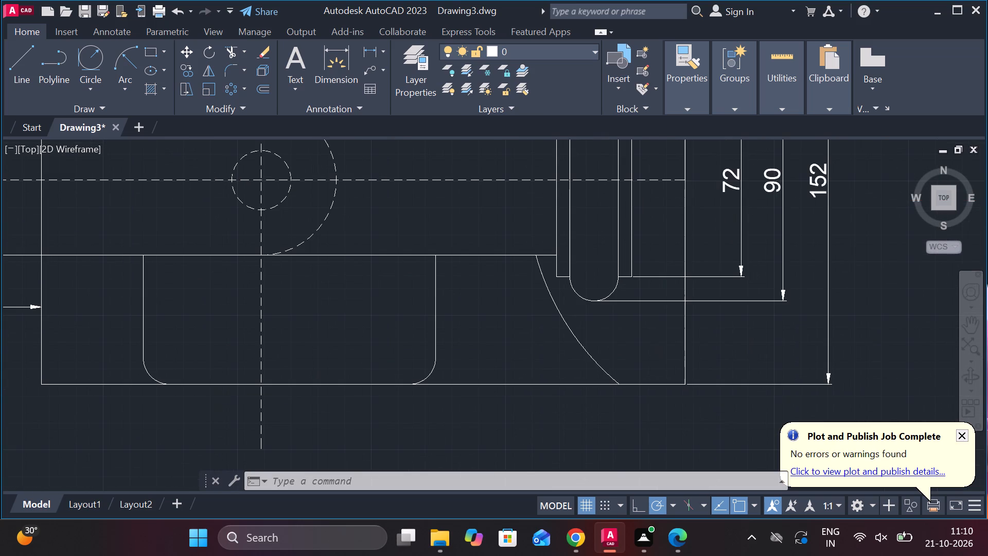
key("space")
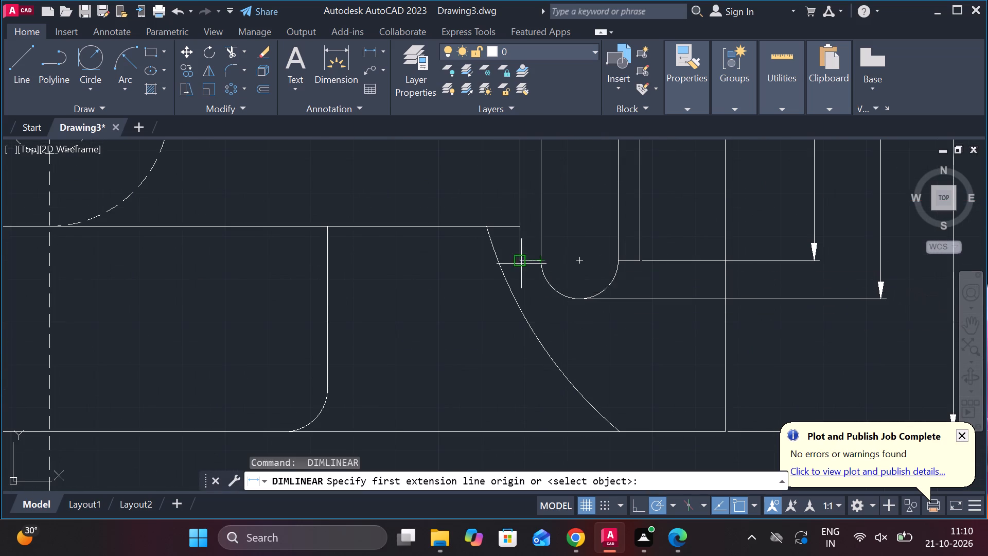
left_click(518, 264)
left_click(640, 265)
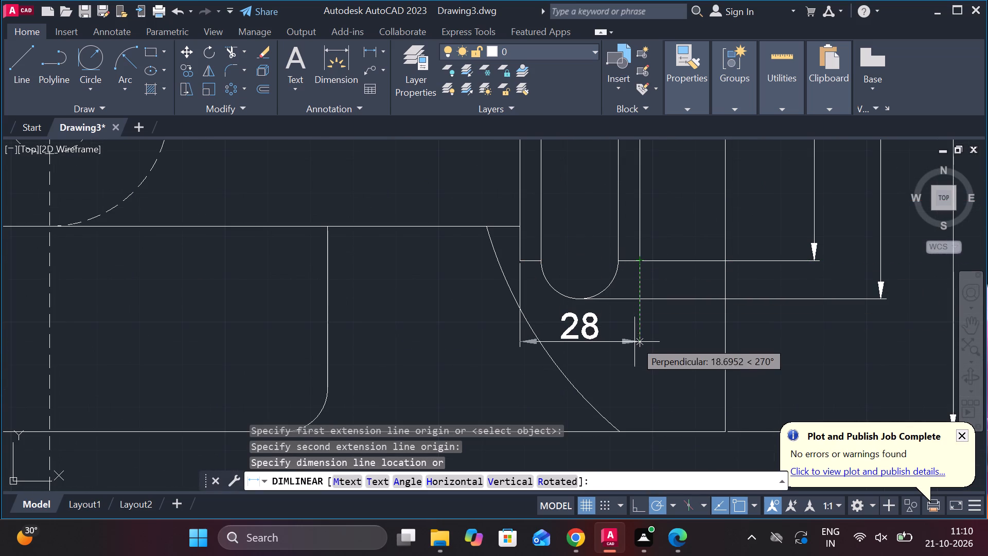
left_click(633, 354)
Hatch the barrel's upper wall and upper collar in the dimensioned front view with the ANSI31 pattern at scale 0.4.
scroll(647, 353, "down", 3)
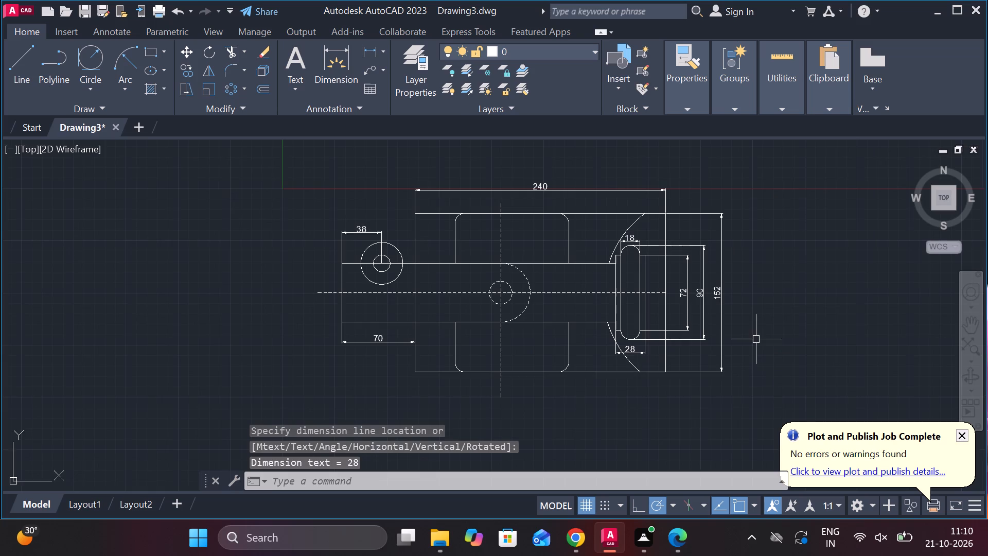
scroll(756, 339, "down", 1)
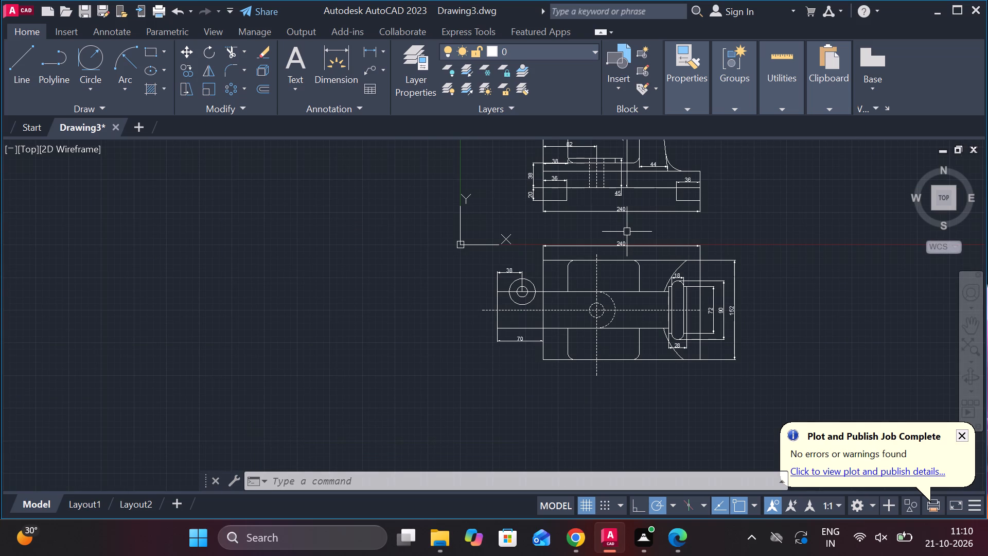
middle_click_drag(623, 225, 577, 367)
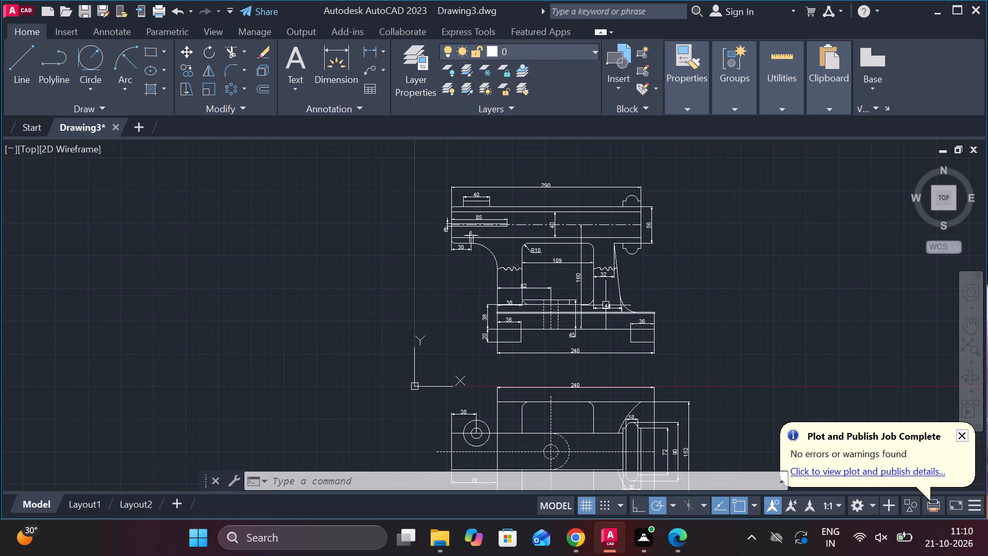
scroll(599, 283, "up", 2)
scroll(576, 305, "down", 1)
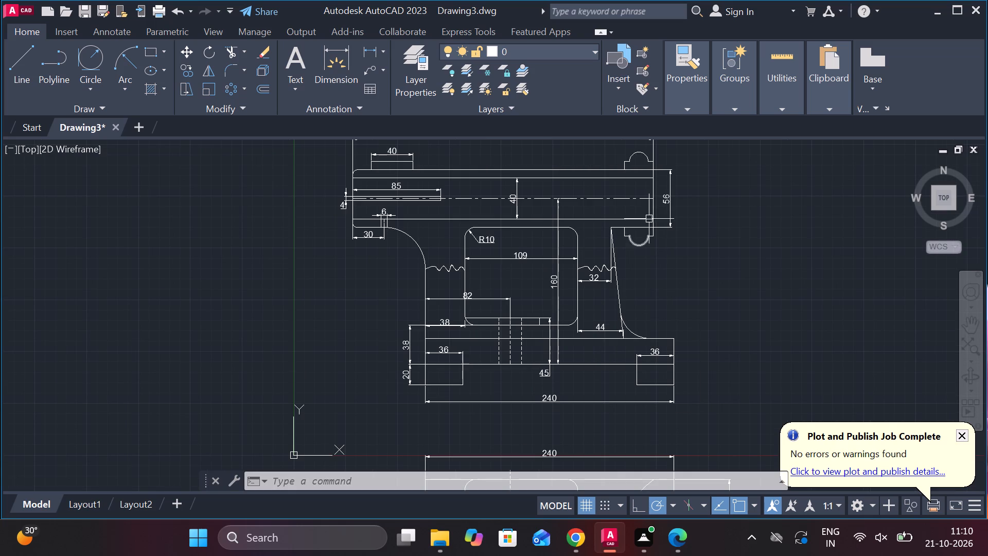
left_click(150, 84)
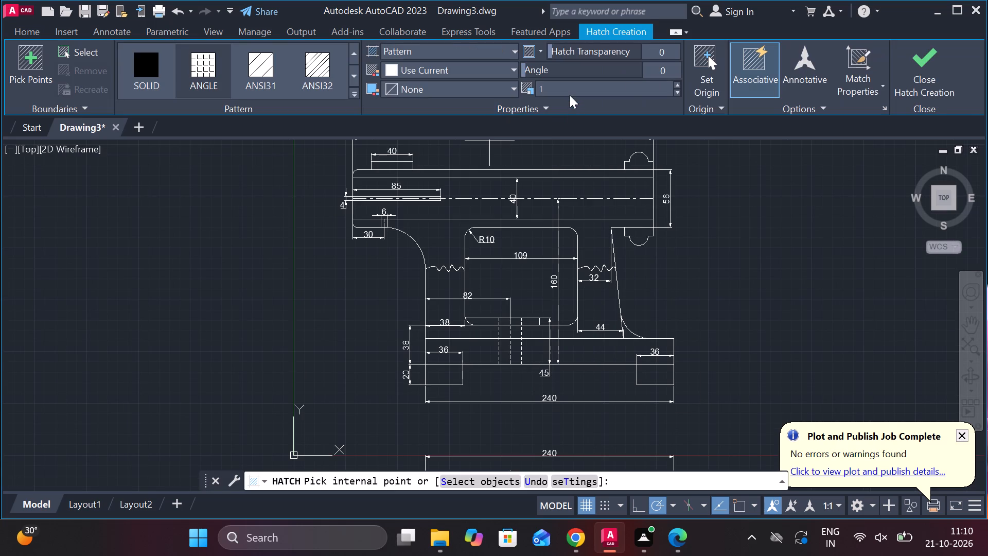
left_click(265, 65)
left_click(592, 94)
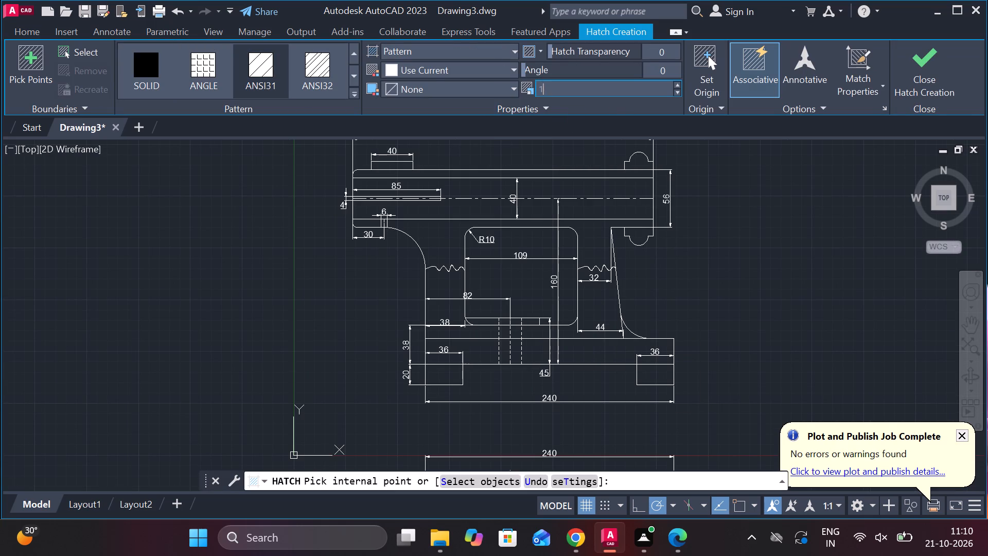
type(".4")
left_click(453, 172)
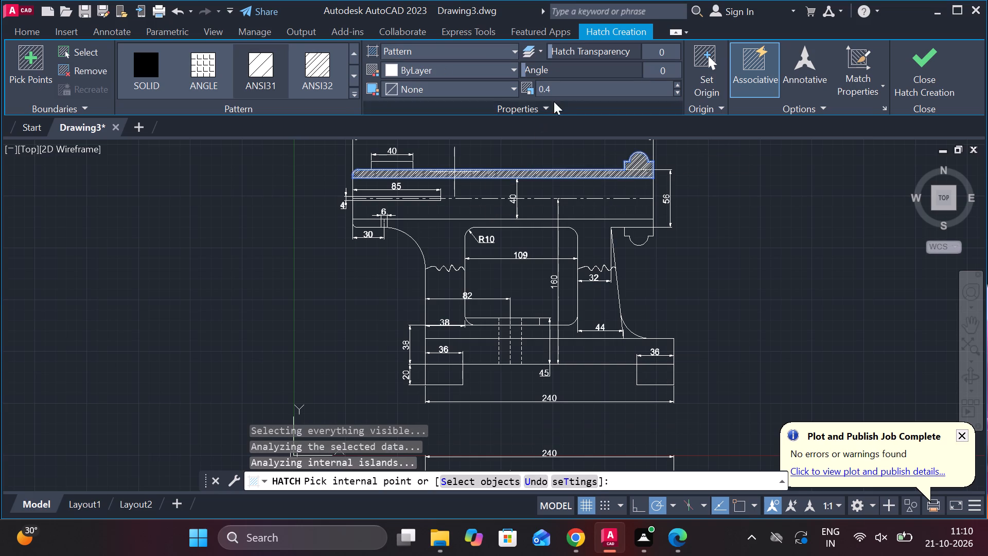
Try a hatch scale of 0.6, and set the scale to 1.
left_click(555, 88)
type(".6")
key("Return")
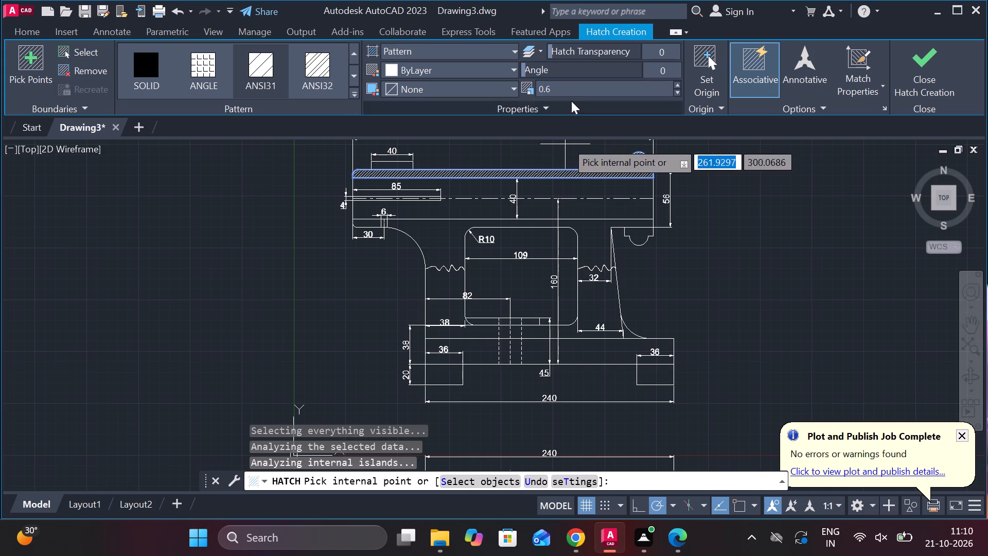
left_click(556, 86)
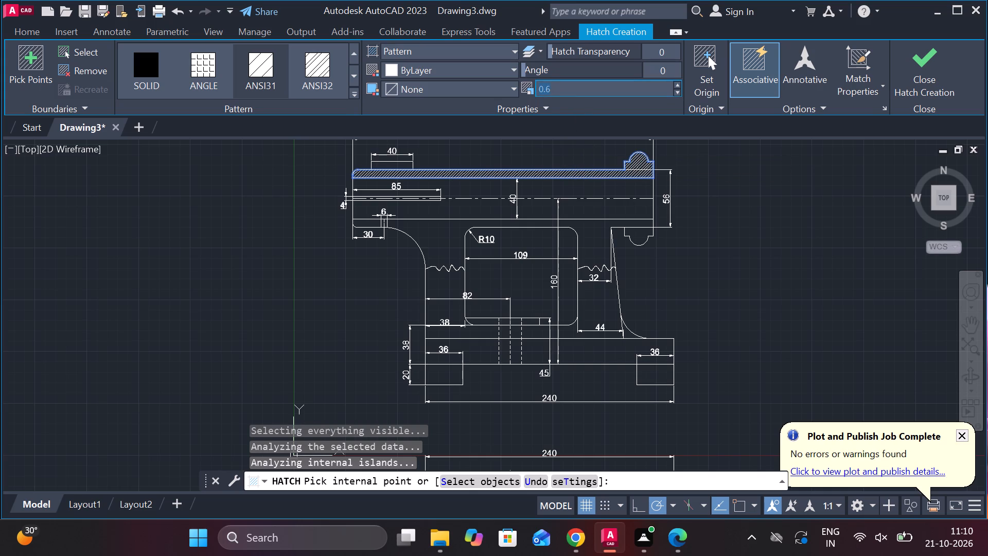
key("1")
key("Return")
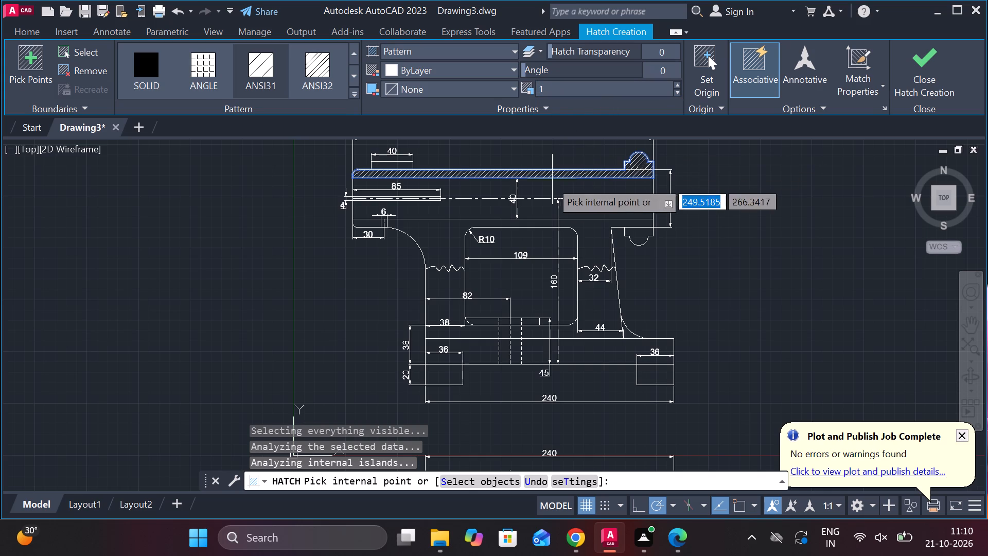
Add the barrel's lower wall, the supports above the break lines and the wall piece left of the small hole to the hatch.
left_click(458, 241)
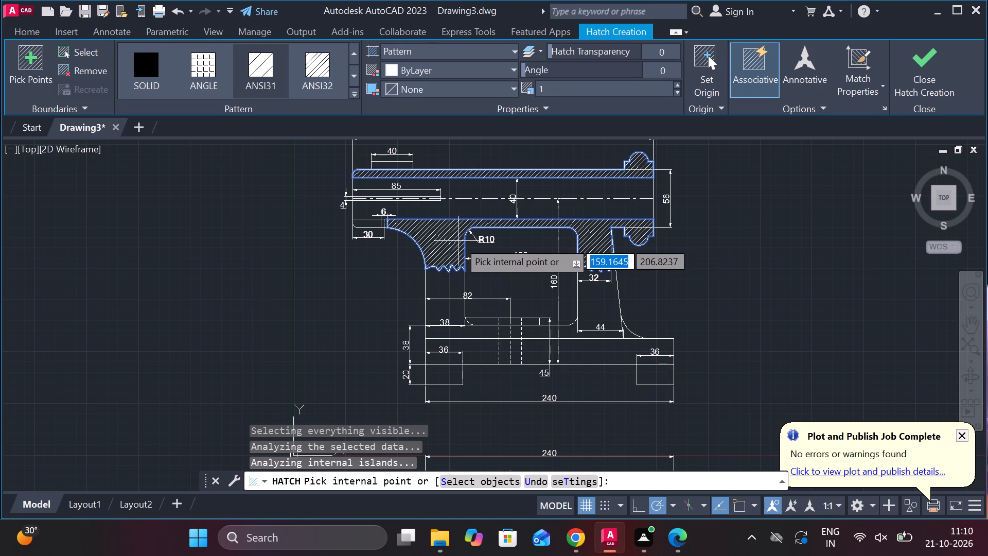
scroll(370, 233, "up", 2)
left_click(369, 212)
scroll(380, 269, "down", 2)
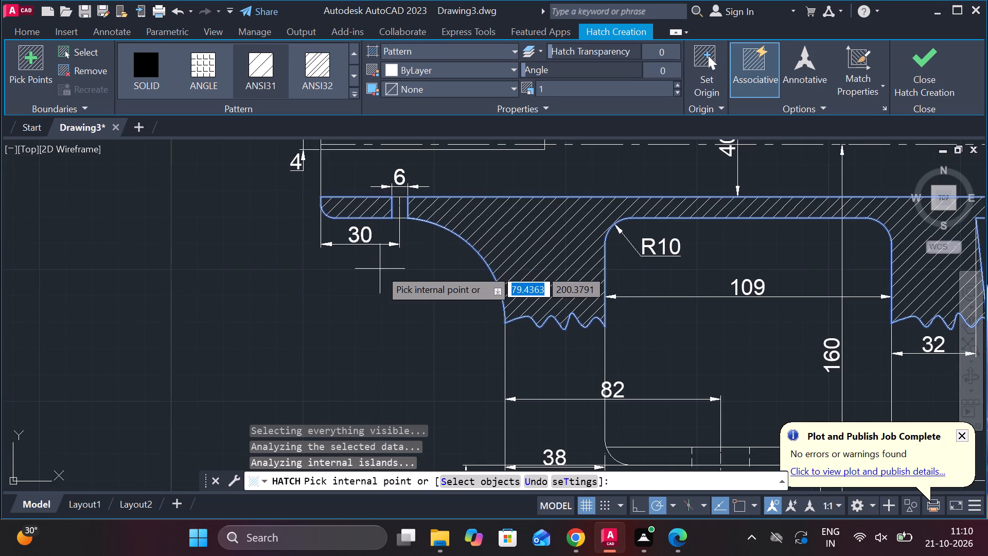
left_click(906, 59)
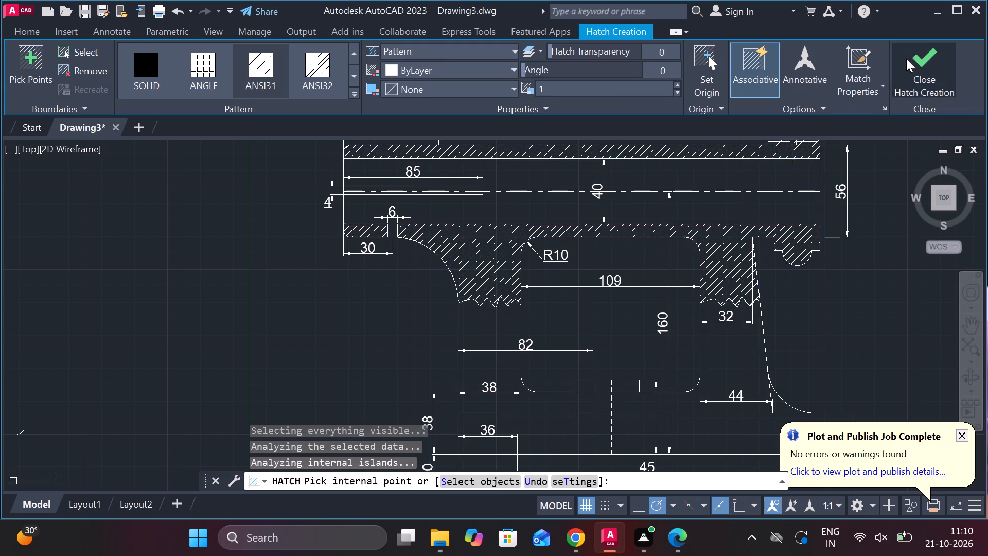
Hatch the barrel's walls, collar and supports above the break lines in the separate front view copy with ANSI31 at scale 1.
scroll(809, 345, "down", 1)
middle_click_drag(809, 342, 698, 315)
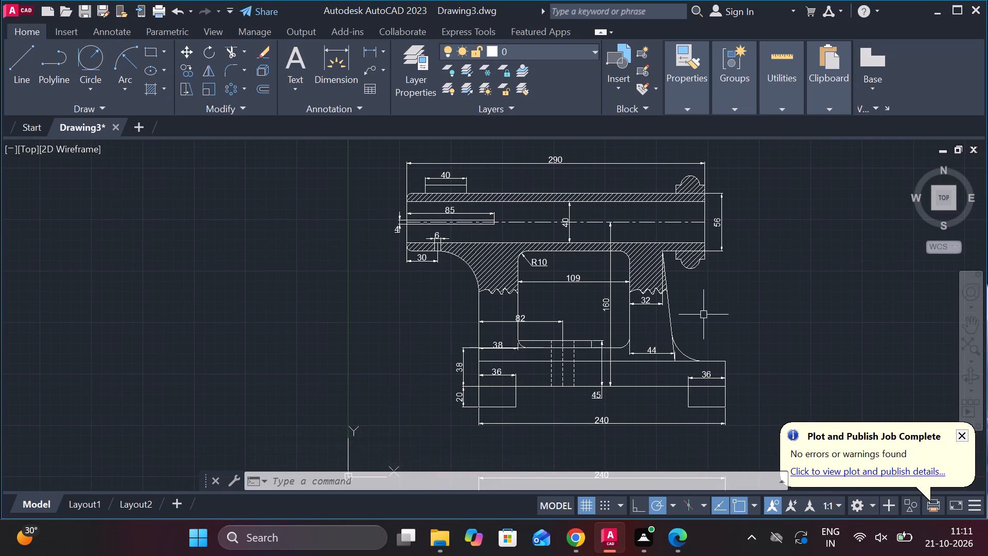
scroll(736, 322, "down", 1)
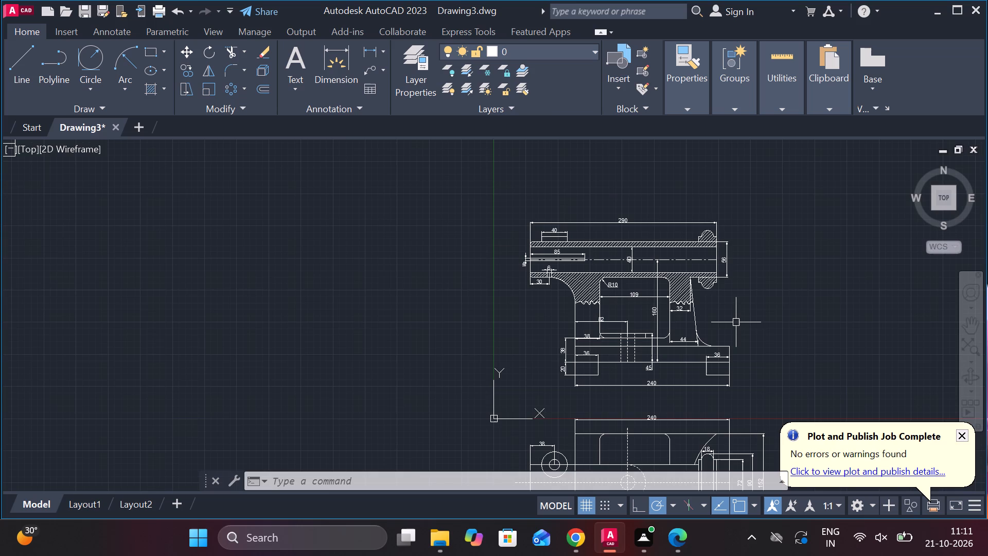
middle_click_drag(396, 296, 699, 276)
scroll(500, 232, "down", 2)
middle_click_drag(411, 211, 519, 460)
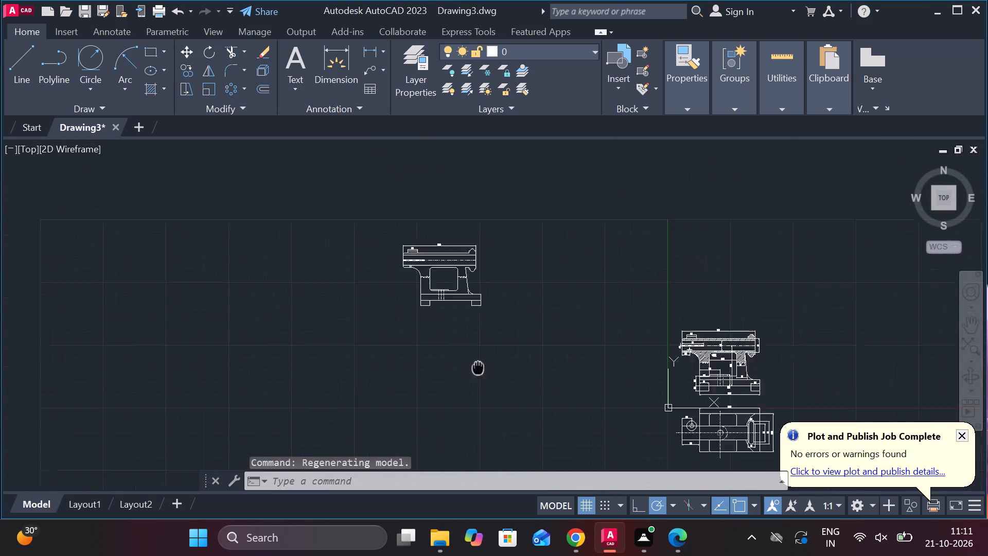
middle_click_drag(519, 460, 557, 497)
scroll(551, 437, "up", 2)
middle_click_drag(557, 424, 587, 311)
scroll(587, 310, "up", 1)
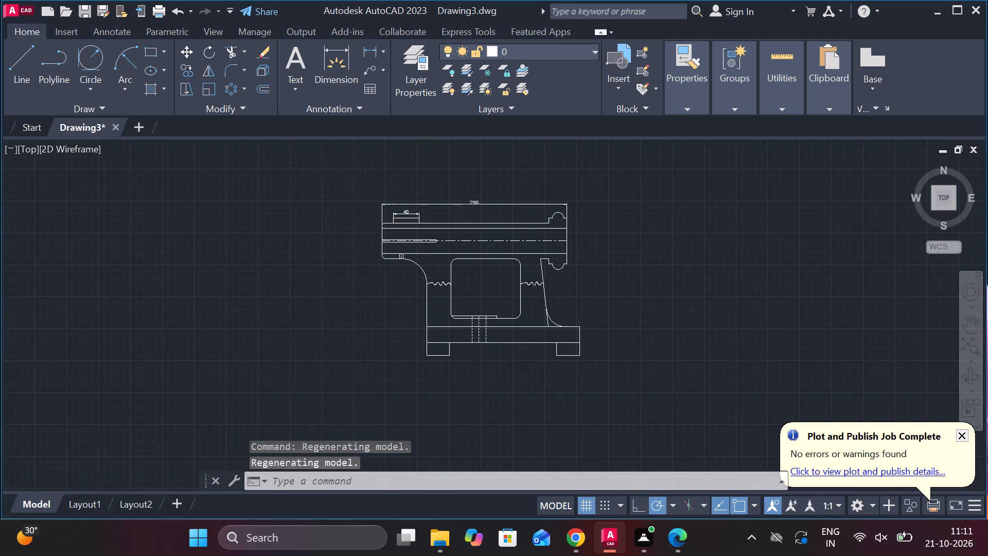
middle_click_drag(589, 298, 608, 303)
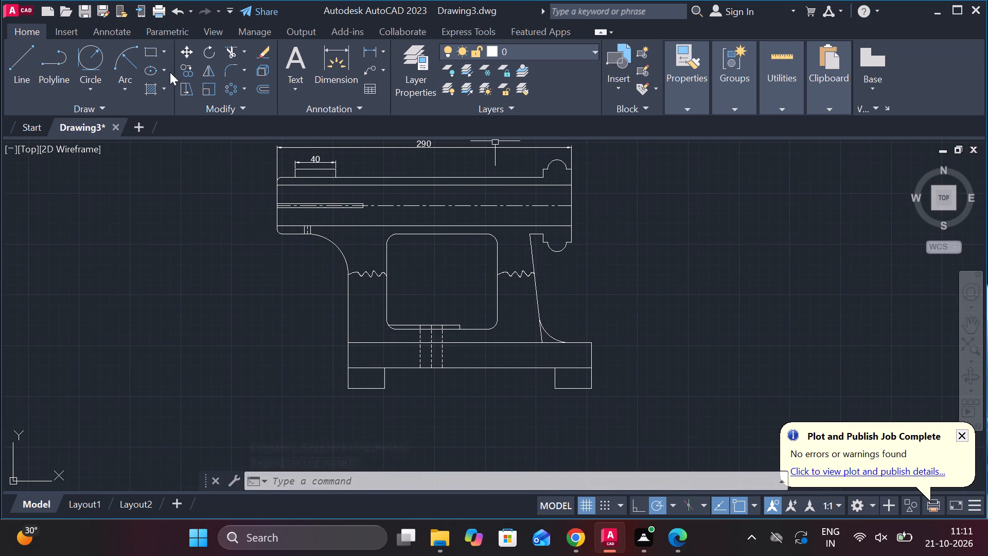
left_click(150, 92)
scroll(307, 171, "up", 2)
left_click(535, 194)
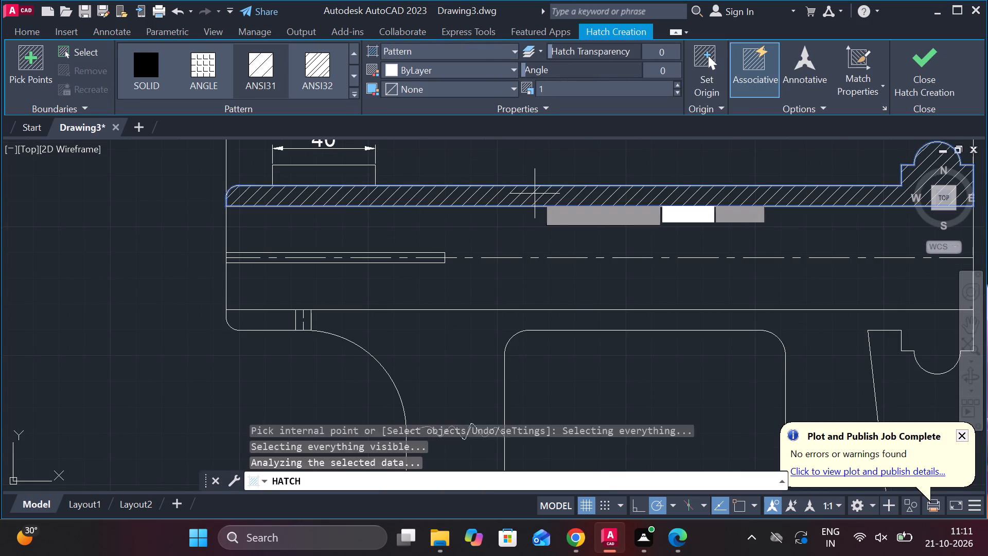
scroll(535, 194, "down", 1)
left_click(477, 294)
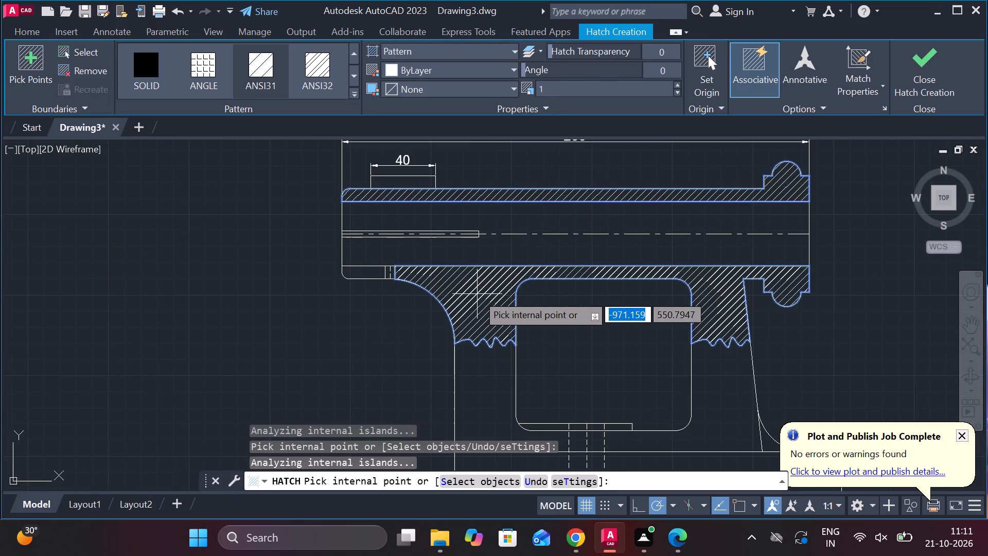
left_click(358, 272)
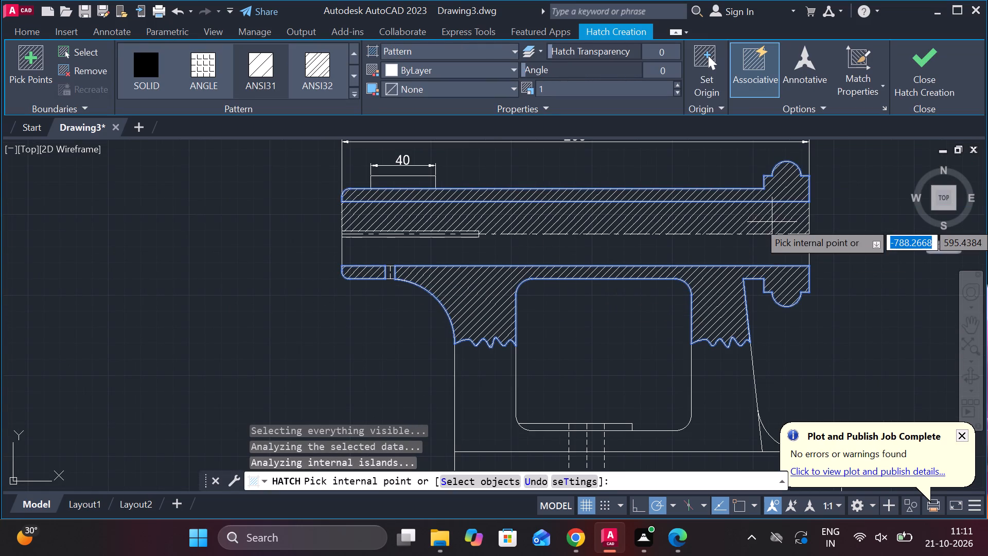
left_click(923, 71)
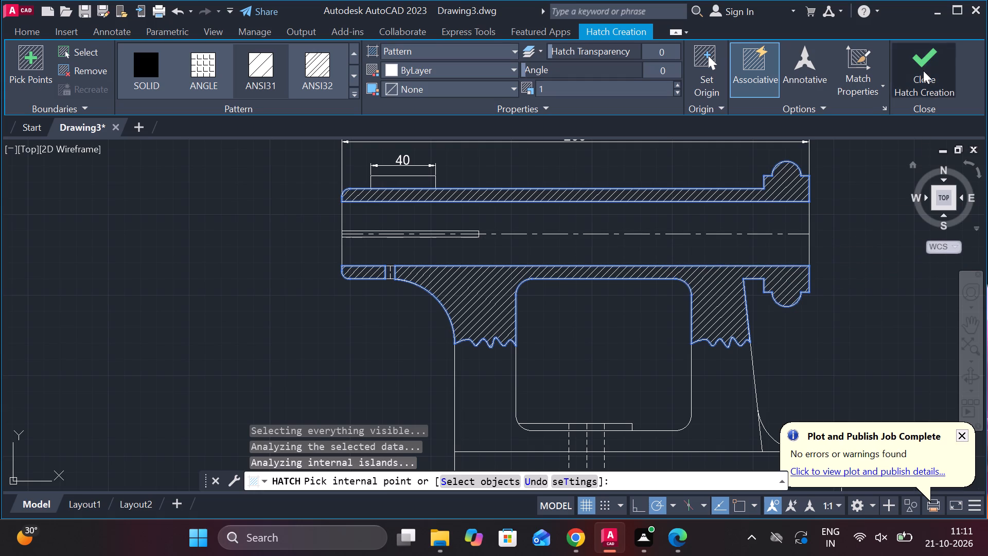
Erase the 40 and 290 linear dimensions above the barrel in the front view copy.
scroll(815, 266, "down", 2)
scroll(645, 217, "up", 2)
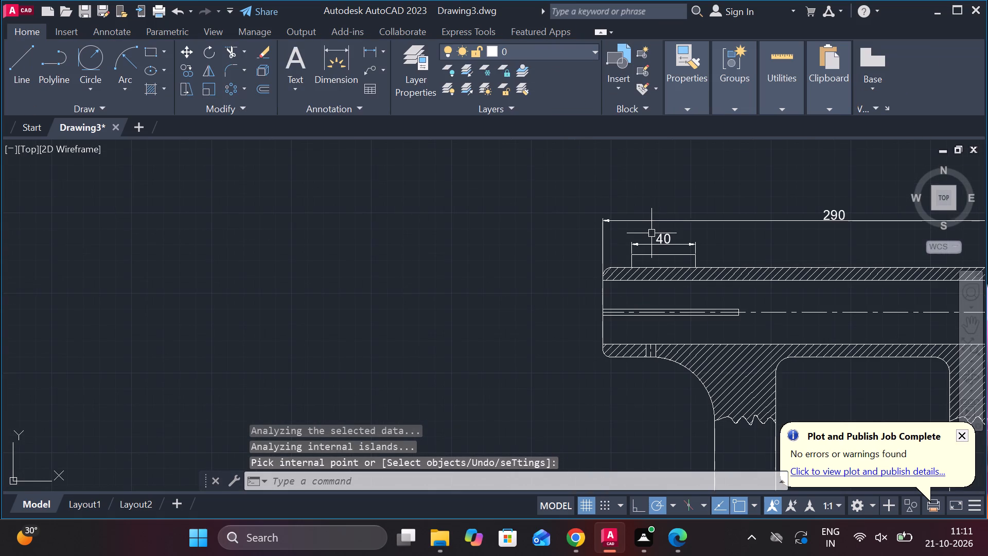
left_click(655, 237)
left_click(680, 218)
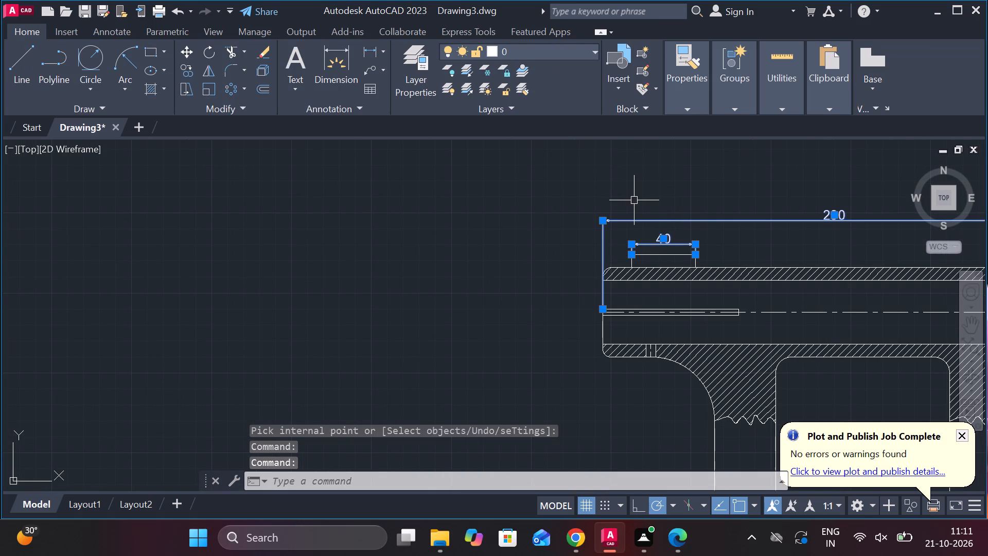
type("e")
key("space")
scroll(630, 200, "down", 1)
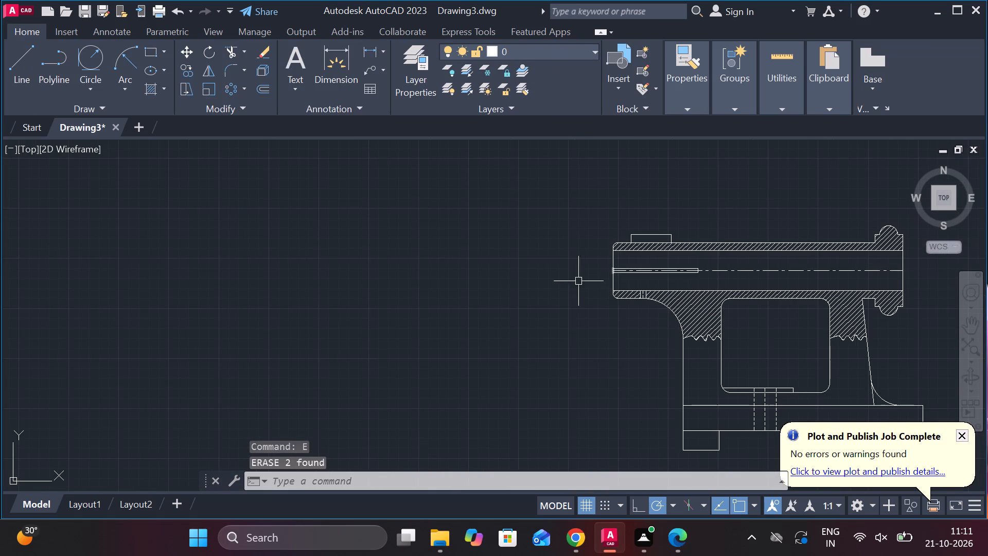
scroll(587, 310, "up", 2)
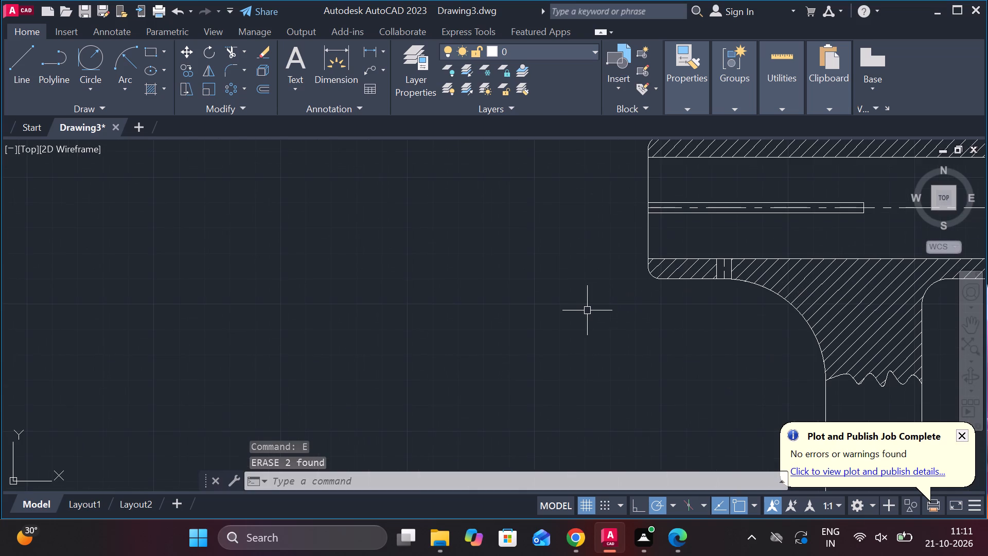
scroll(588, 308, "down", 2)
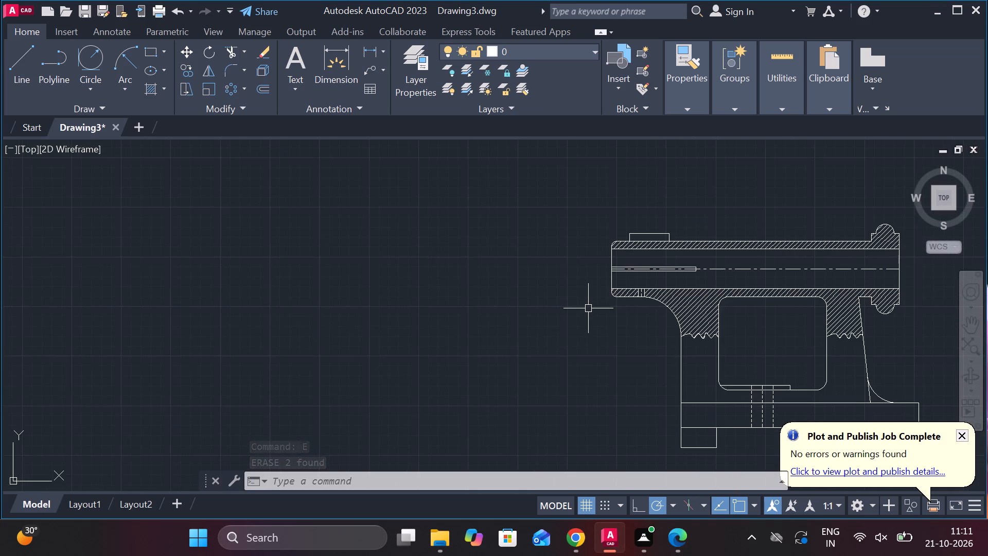
Set the ISO-25 dimension style's text height to 7 and make the style current.
middle_click_drag(588, 308, 313, 166)
scroll(437, 214, "down", 1)
middle_click_drag(716, 281, 307, 275)
scroll(380, 274, "down", 1)
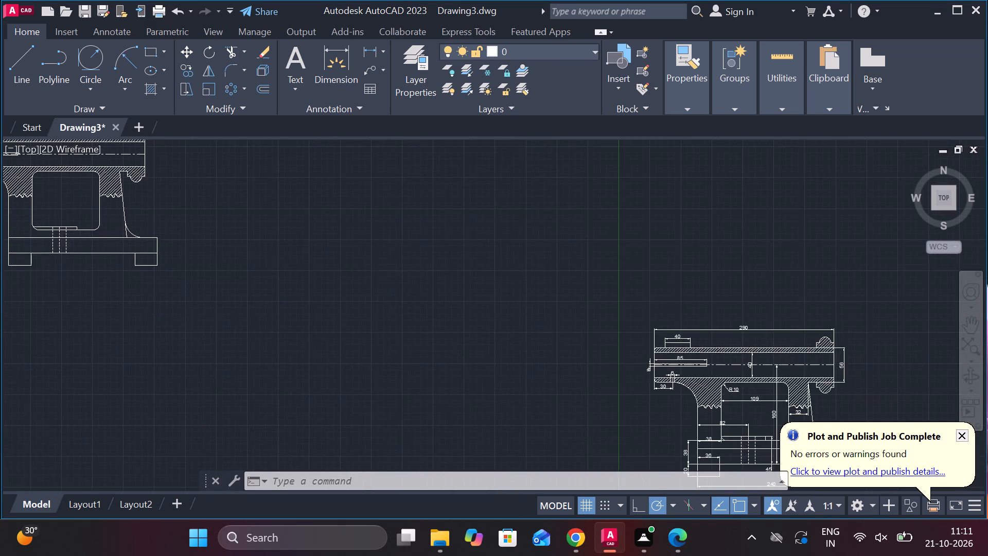
middle_click_drag(714, 354, 671, 228)
scroll(673, 223, "up", 1)
middle_click_drag(682, 263, 677, 240)
scroll(668, 264, "up", 1)
scroll(668, 264, "down", 1)
key("Escape")
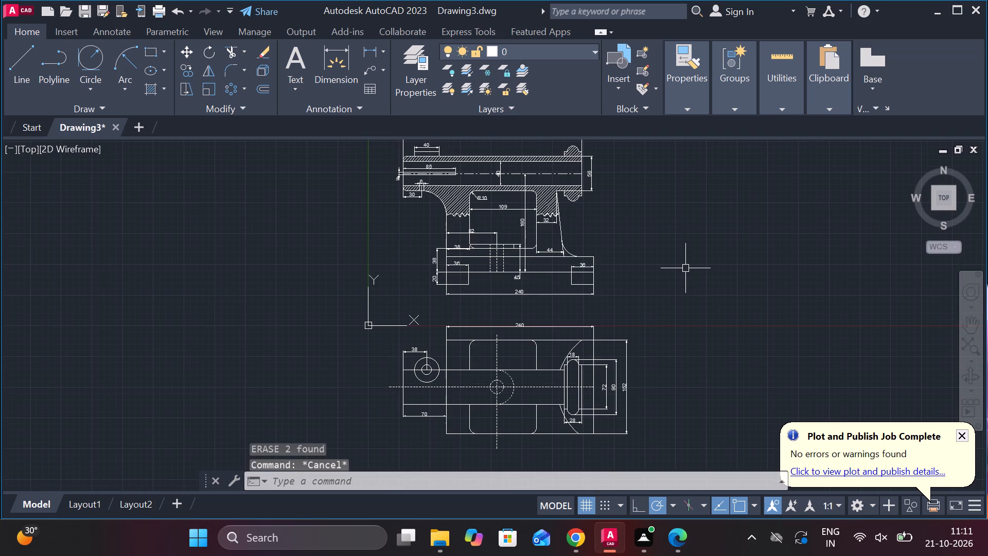
type("d")
key("space")
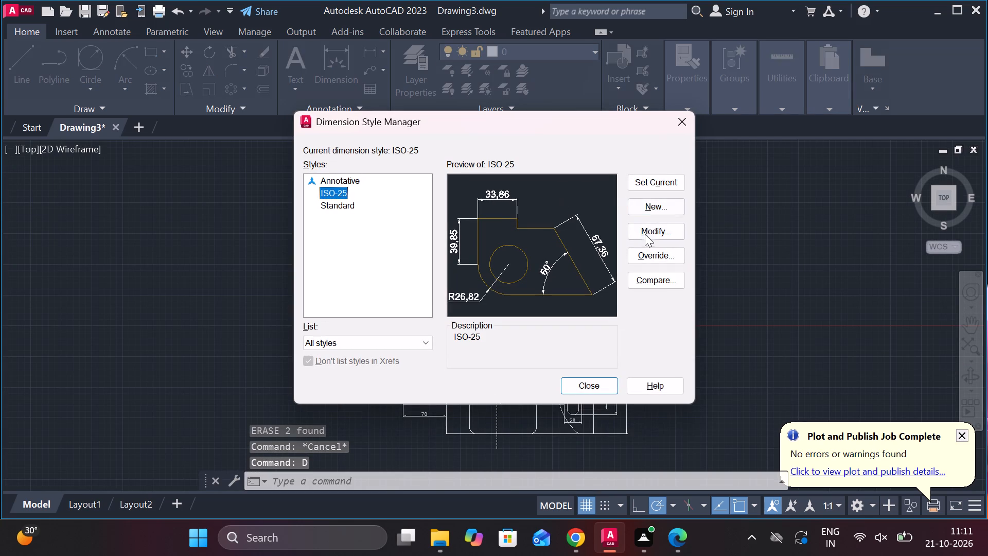
left_click(645, 235)
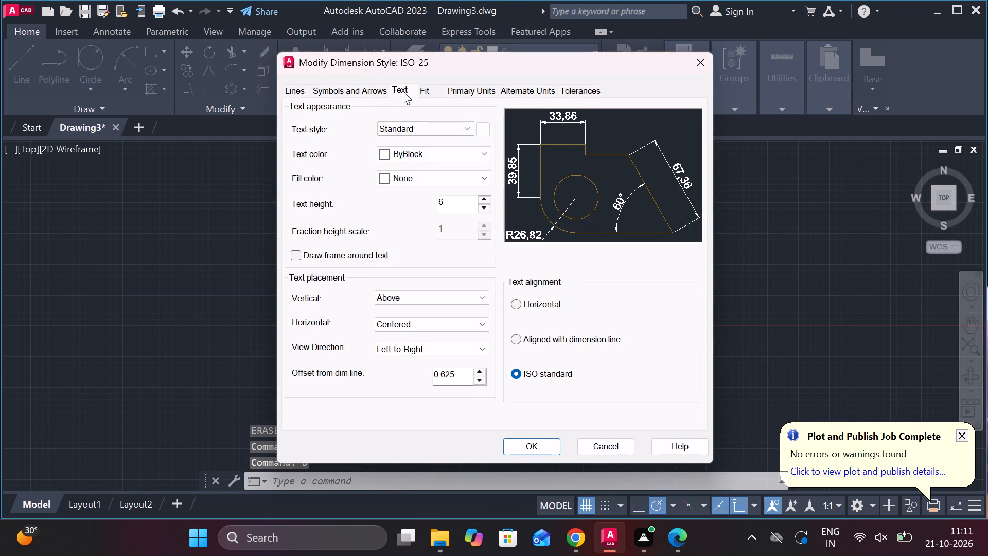
left_click(403, 91)
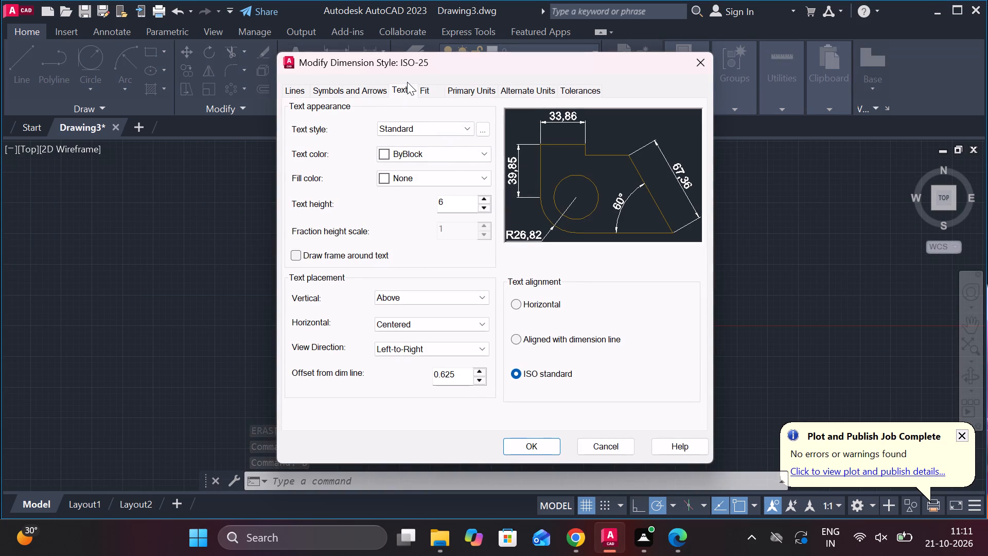
left_click(452, 196)
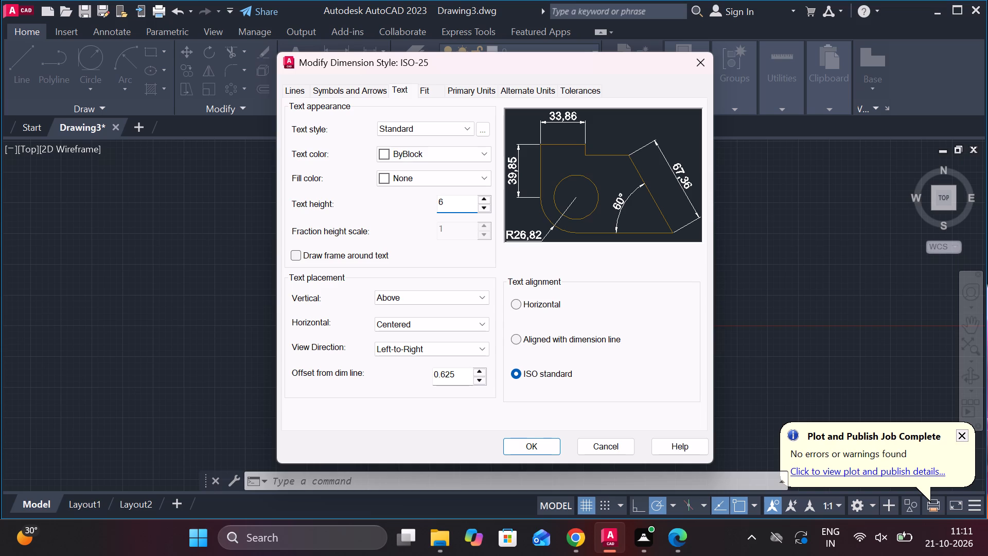
key("BackSpace")
key("7")
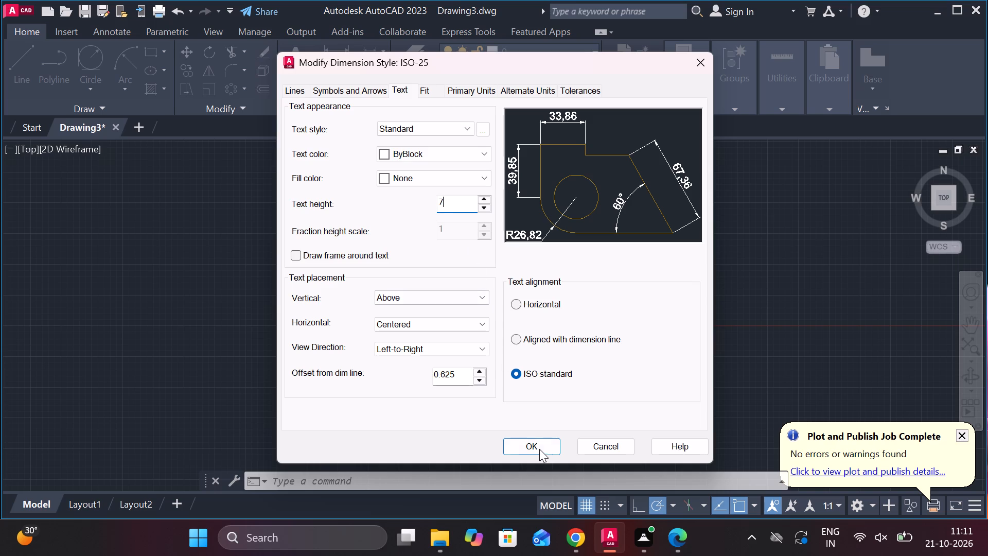
left_click(540, 450)
left_click(648, 175)
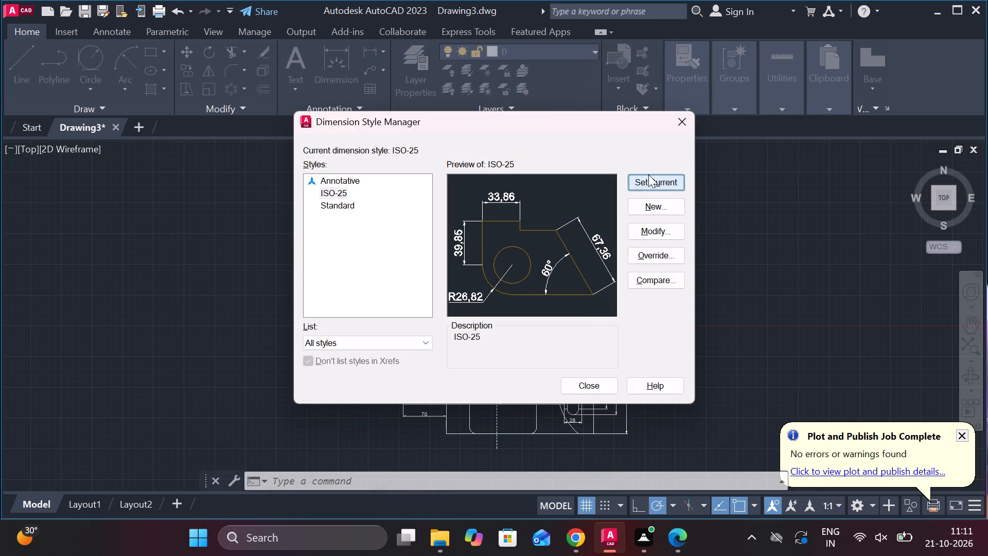
left_click(590, 387)
Add a vertical linear dimension for the base plate's thickness beside its right end in the front view.
scroll(604, 292, "up", 1)
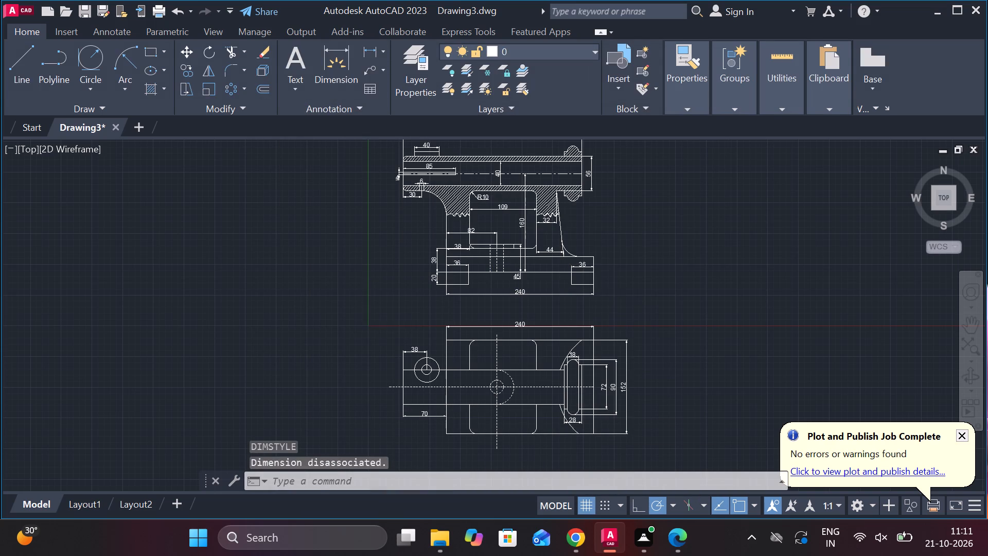
middle_click_drag(630, 301, 615, 212)
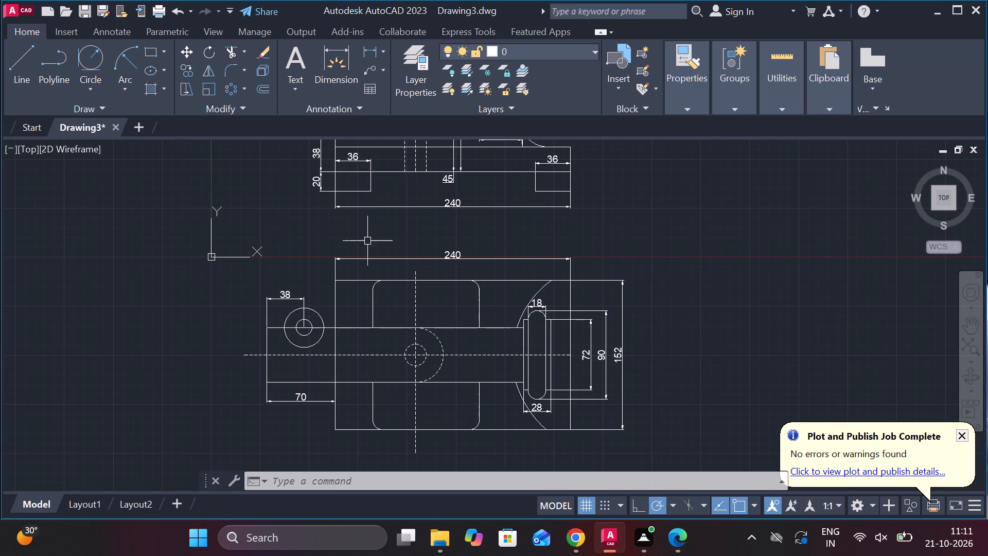
middle_click_drag(367, 242, 377, 280)
scroll(374, 246, "up", 1)
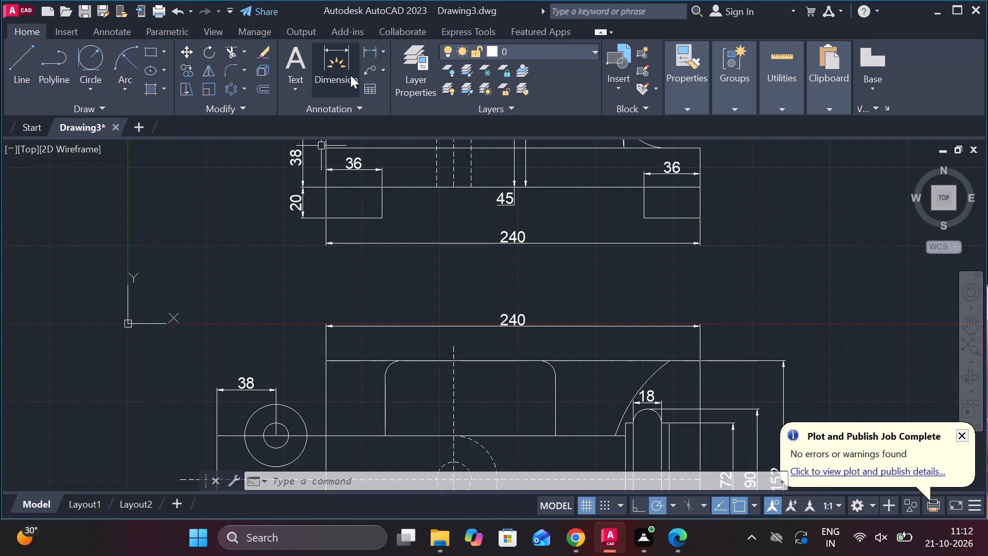
left_click(366, 55)
left_click(416, 151)
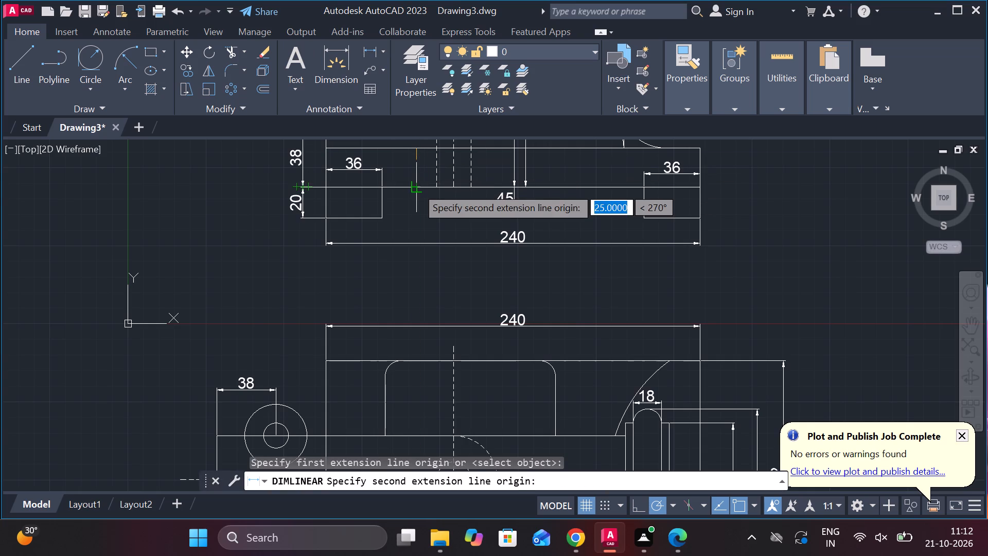
left_click(416, 187)
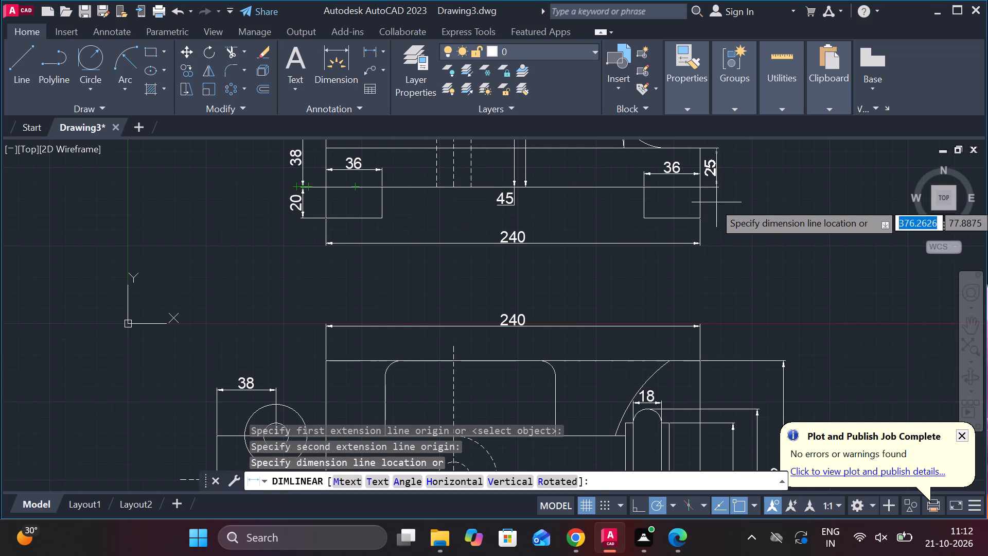
left_click(726, 199)
middle_click_drag(734, 234, 670, 259)
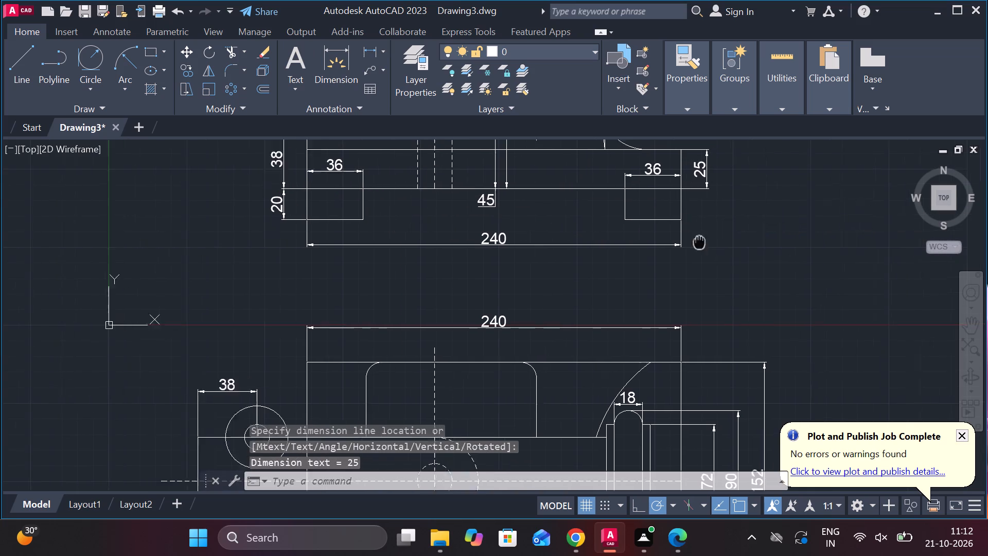
middle_click_drag(670, 259, 660, 264)
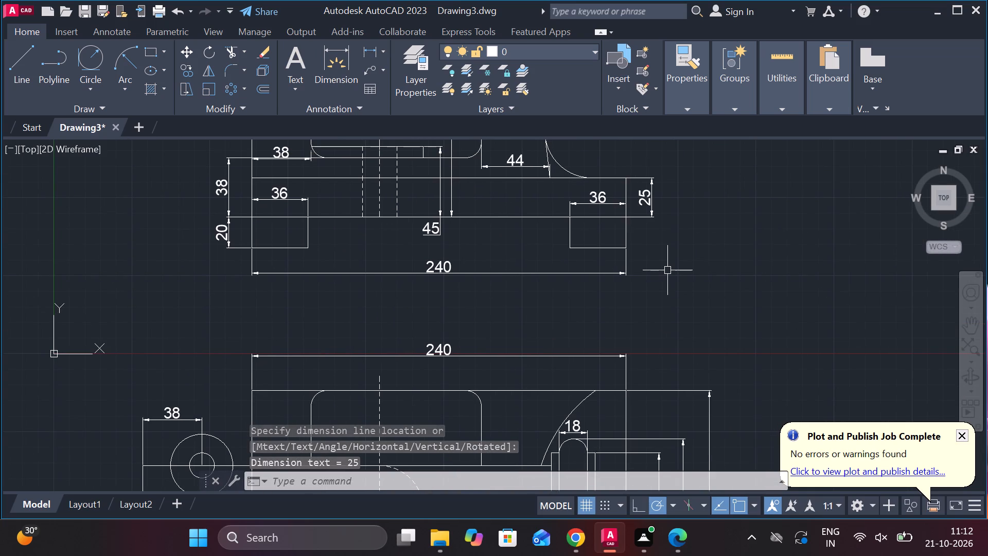
key("Escape")
Add a diameter symbol before the 72 dimension text in the top view.
scroll(667, 270, "down", 2)
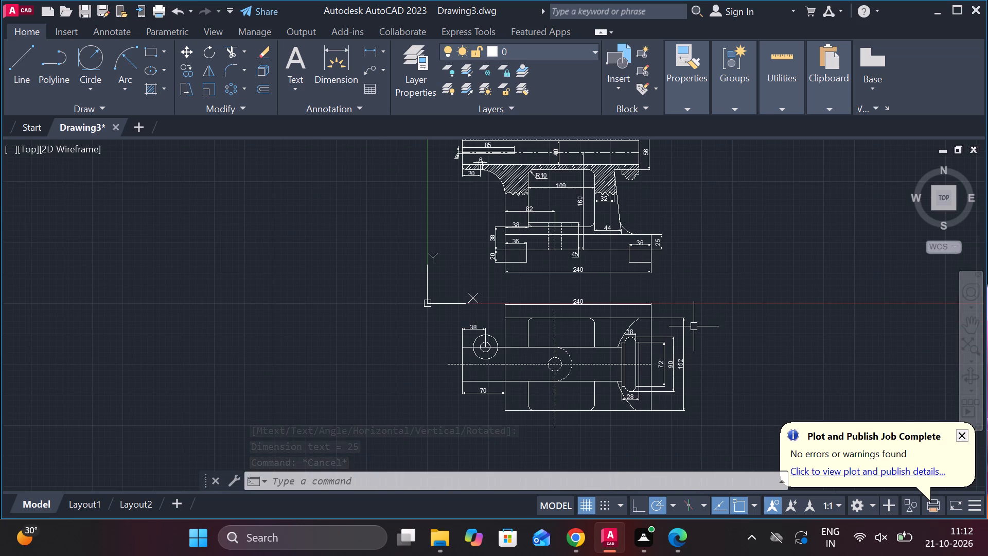
middle_click_drag(695, 328, 662, 251)
scroll(634, 288, "up", 2)
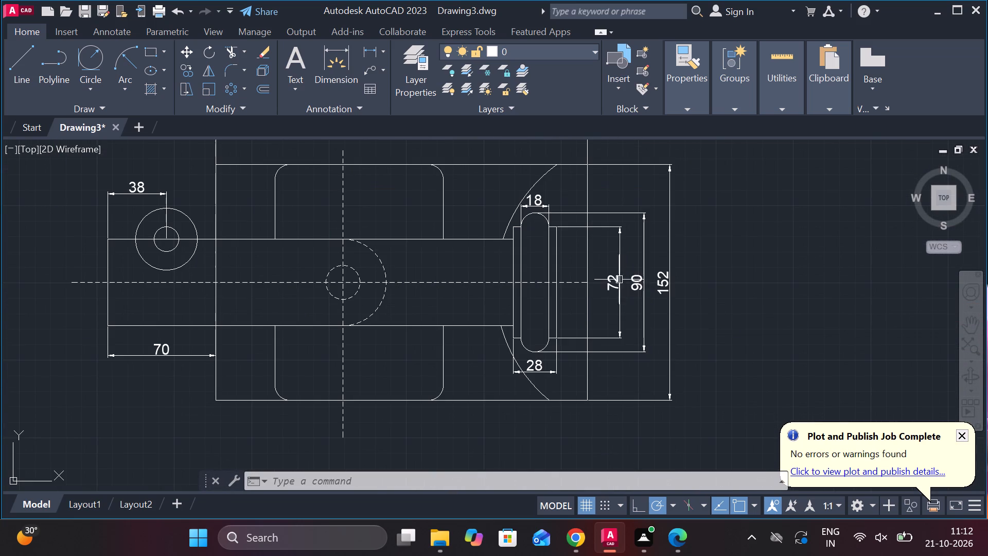
double_click(612, 277)
left_click(656, 90)
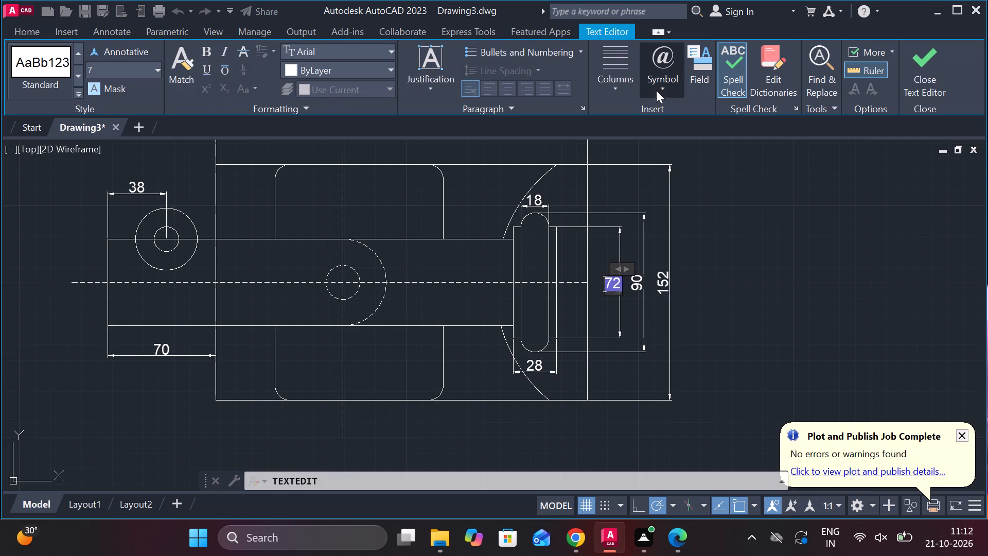
left_click(678, 145)
left_click(914, 89)
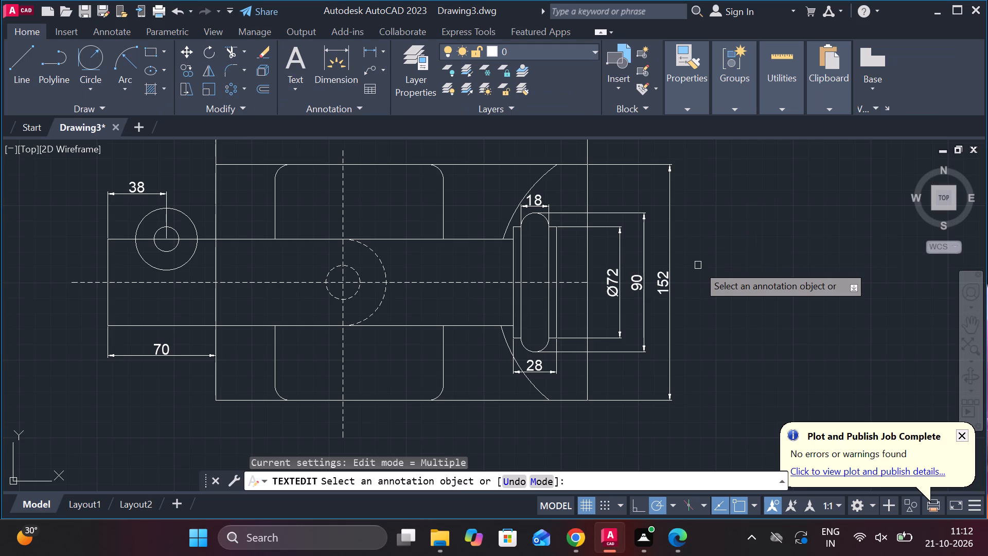
scroll(712, 265, "down", 1)
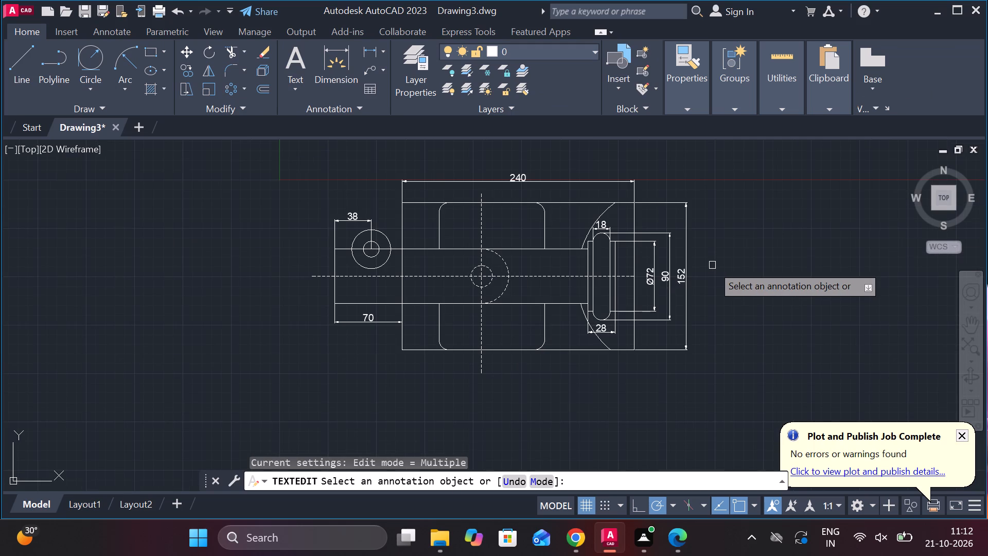
key("Escape")
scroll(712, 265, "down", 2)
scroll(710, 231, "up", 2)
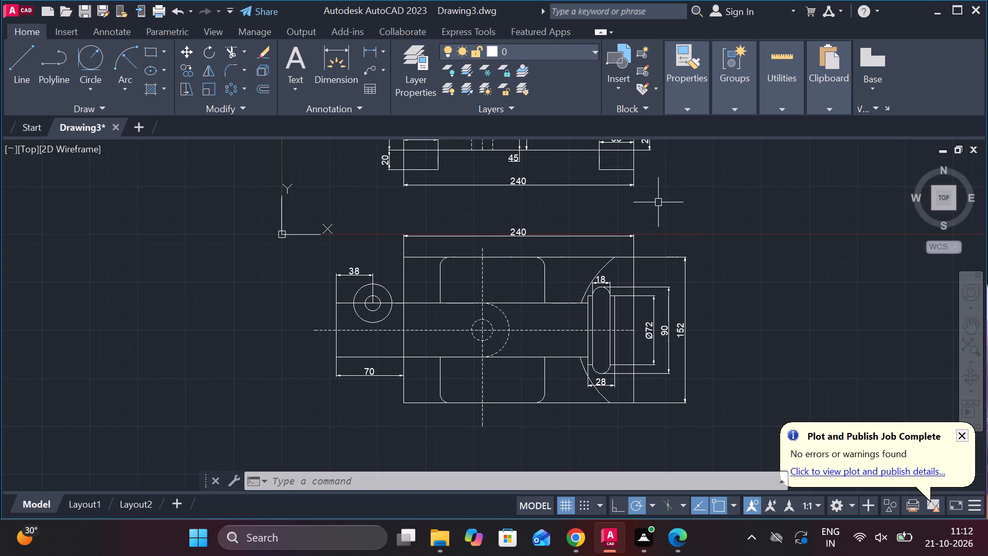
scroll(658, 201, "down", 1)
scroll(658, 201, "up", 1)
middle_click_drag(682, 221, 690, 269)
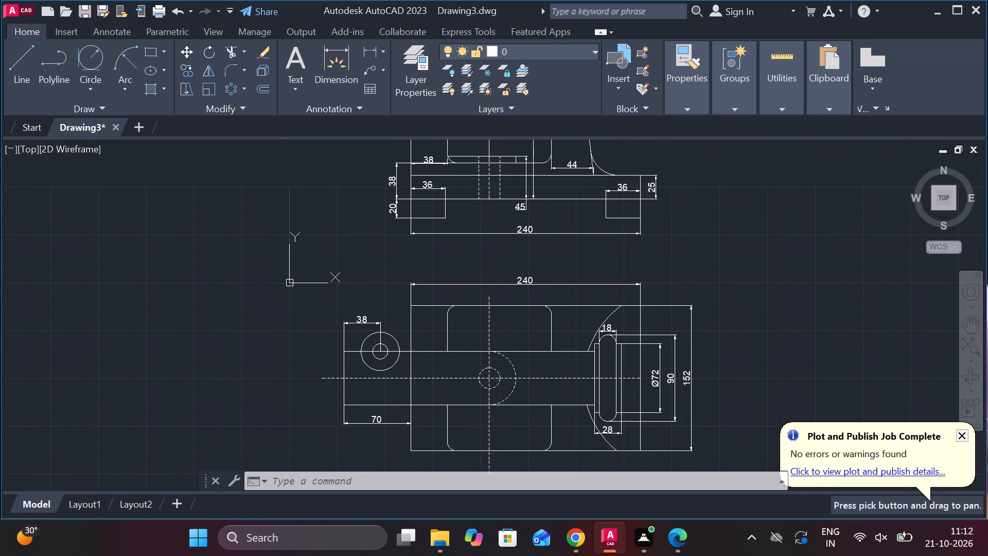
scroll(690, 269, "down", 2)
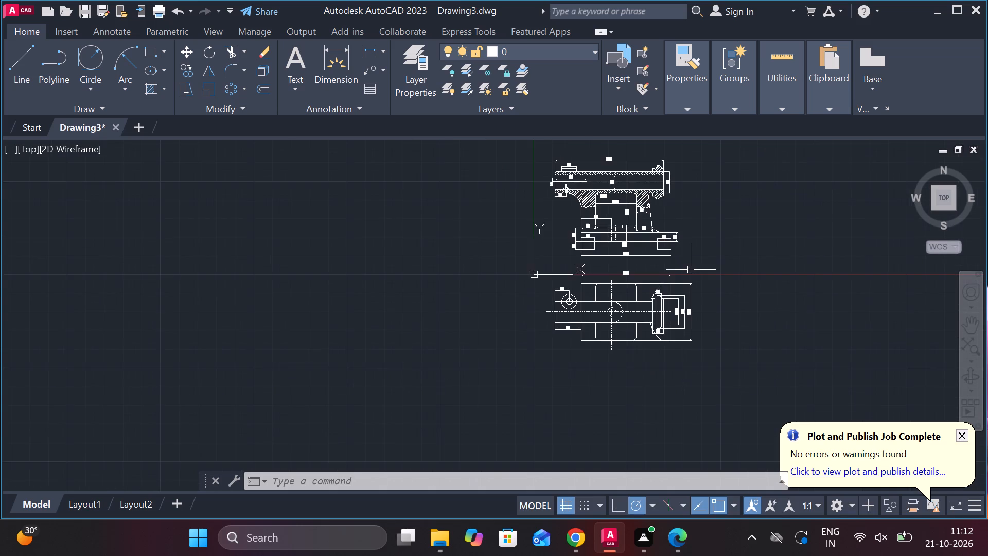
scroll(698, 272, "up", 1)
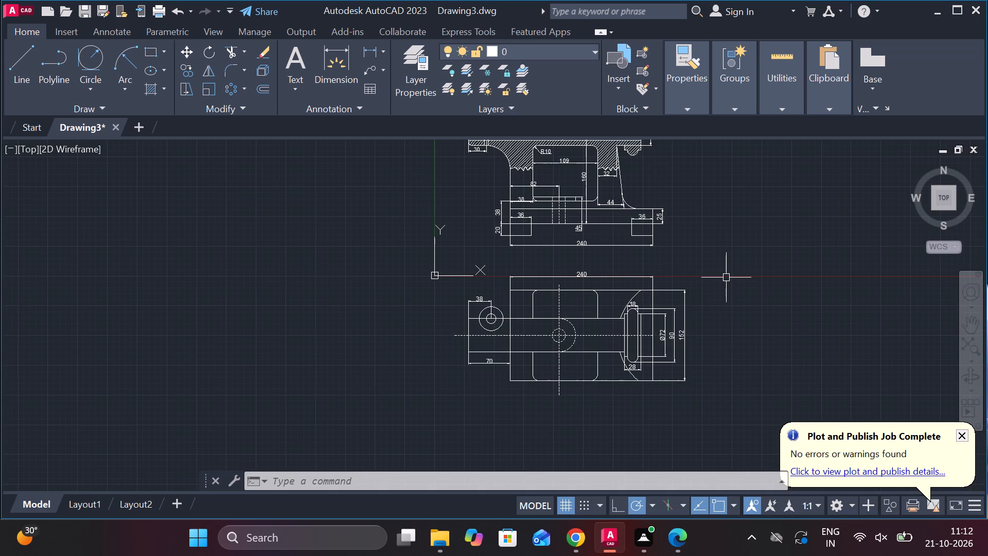
Add the multiline text label "1.BODY (CAST IRON) 1 NO." below the top view.
middle_click_drag(726, 277, 715, 200)
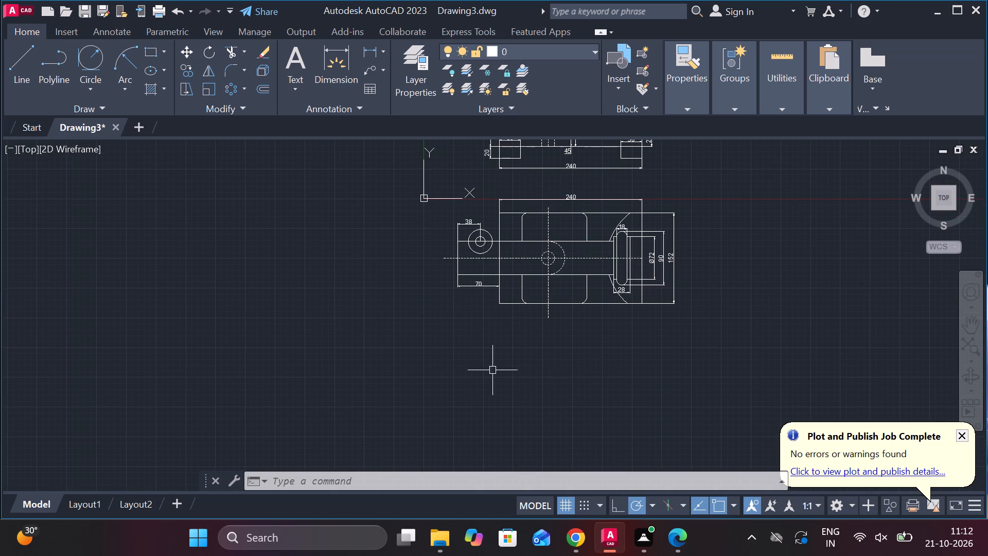
type("mt")
key("Return")
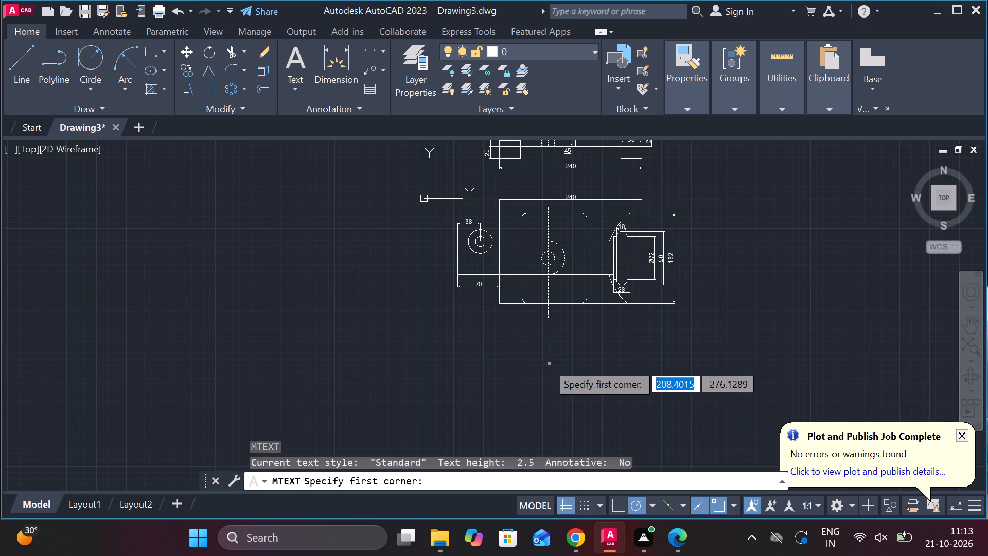
scroll(548, 361, "up", 2)
left_click(502, 276)
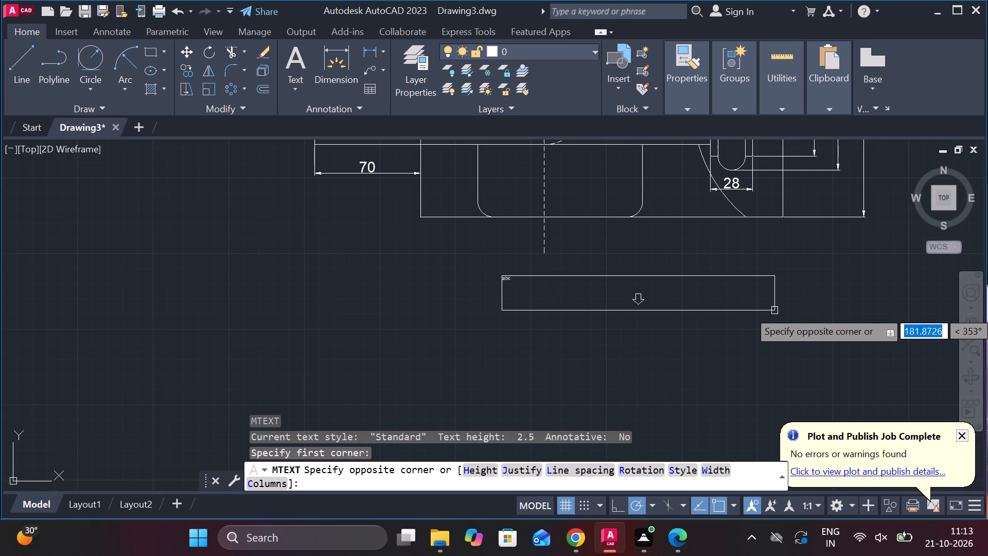
left_click(791, 314)
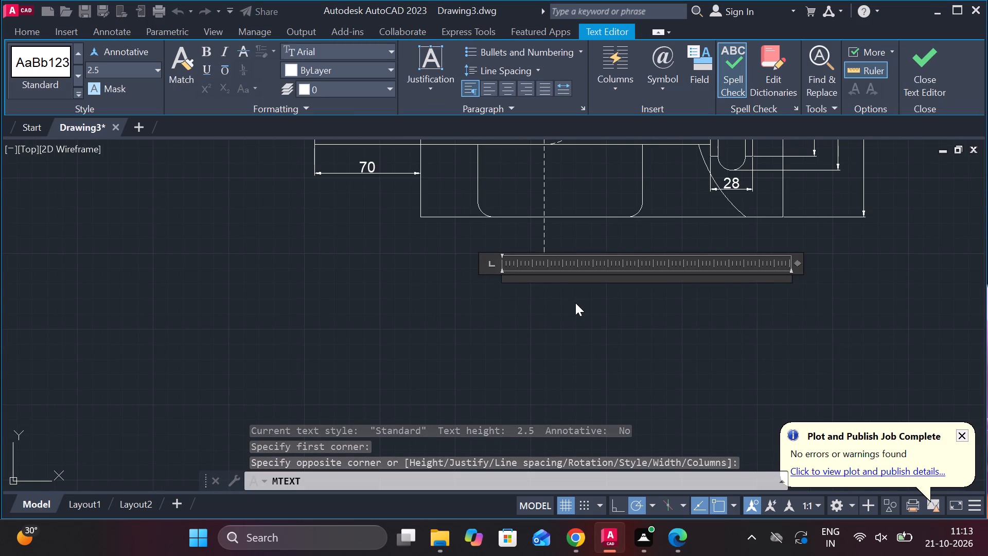
key("1")
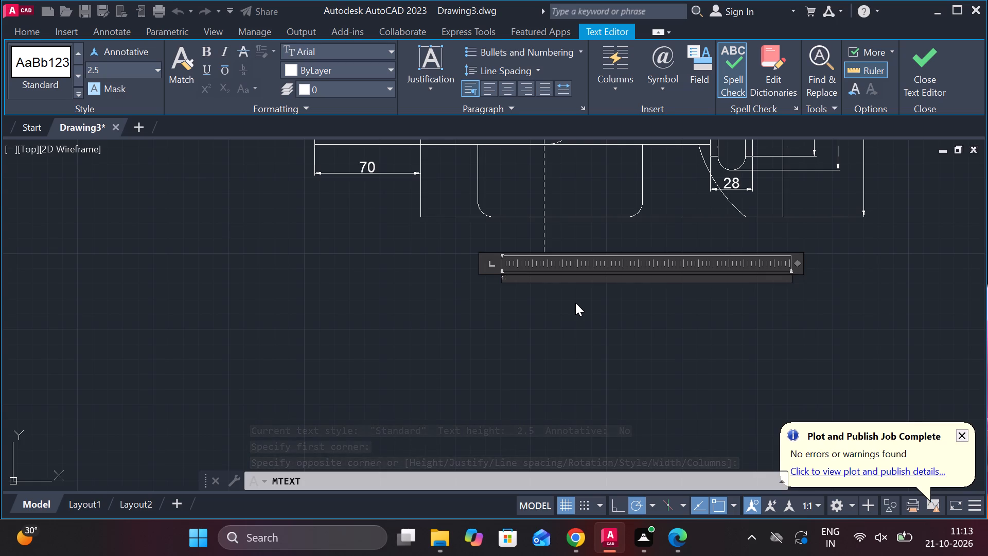
type(".bo")
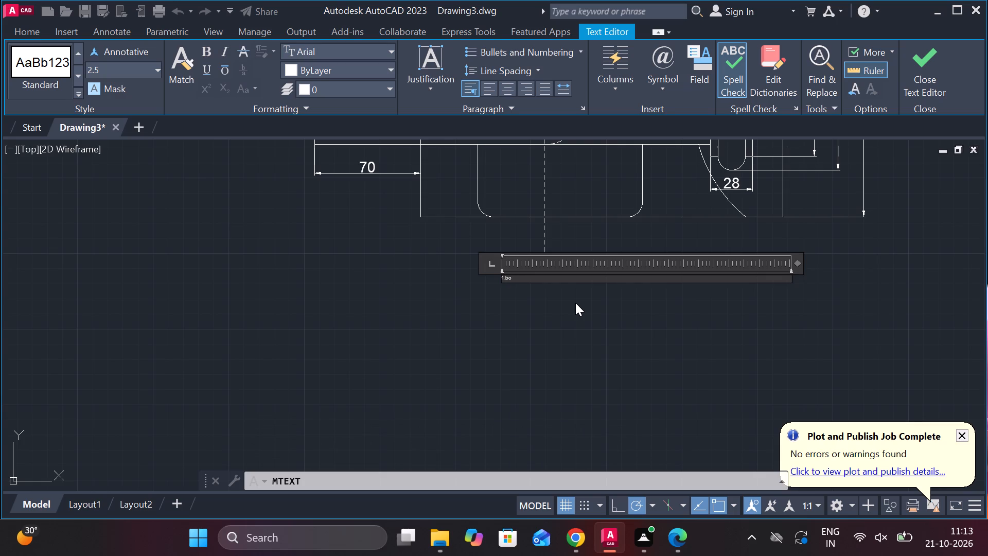
key("d")
key("BackSpace")
key("BackSpace")
key("BackSpace")
key("BackSpace")
key("period")
type("BODY")
key("space")
key("shift+parenleft")
type("CAST IRON")
key("shift+parenright")
key("space")
type("1")
key("space")
type("NO.")
left_click(922, 94)
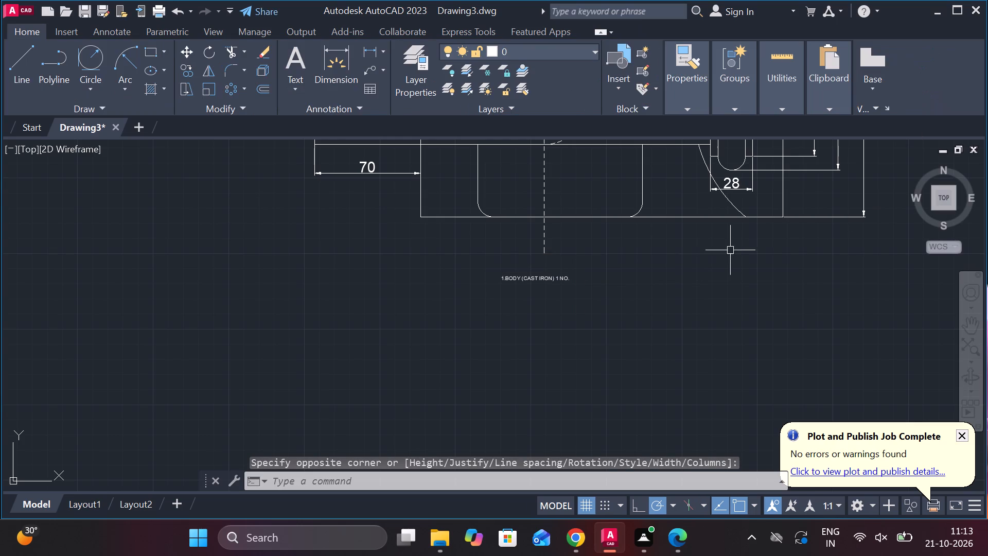
Centre the body label's text and set its text height to 10.
double_click(545, 280)
scroll(545, 280, "up", 3)
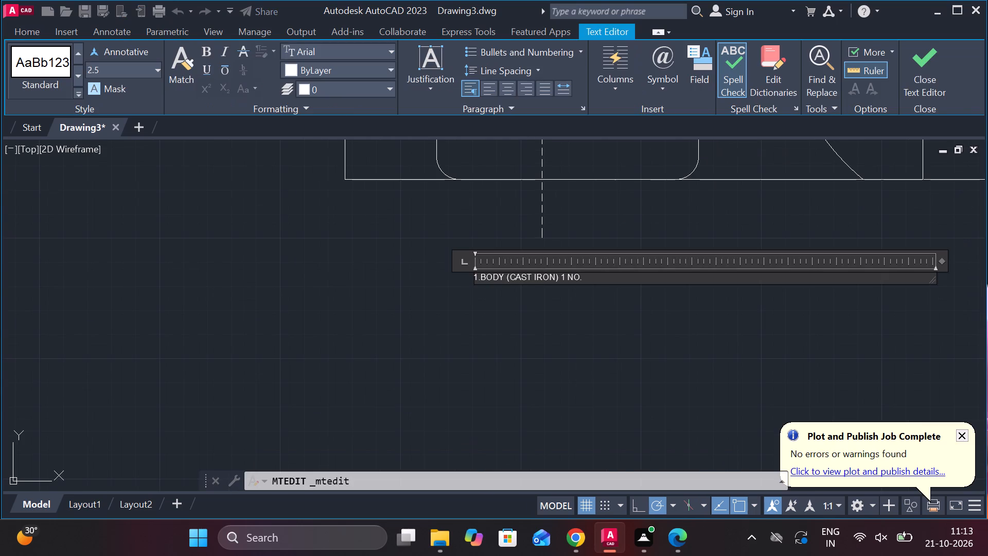
left_click_drag(603, 277, 464, 277)
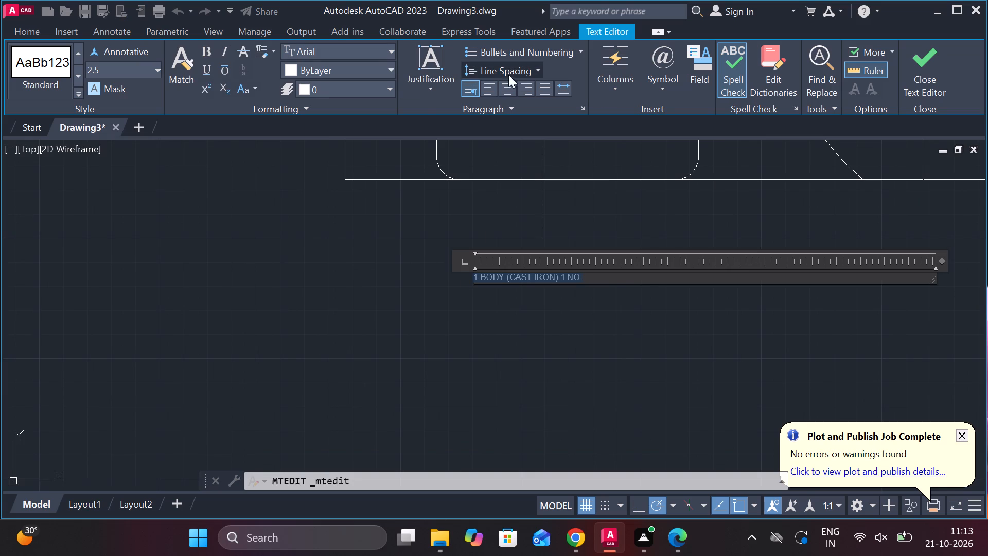
left_click(506, 83)
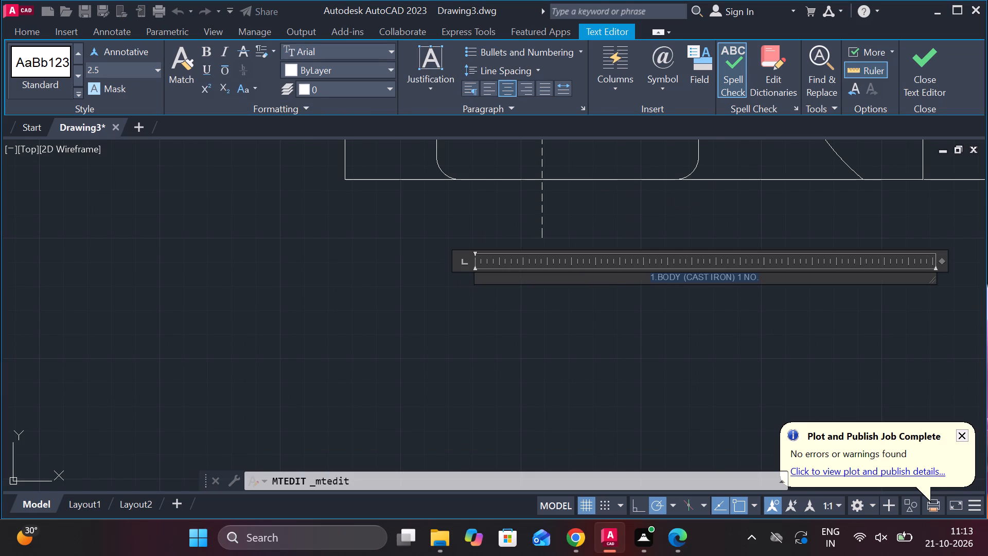
left_click(133, 73)
key("1")
key("0")
key("Return")
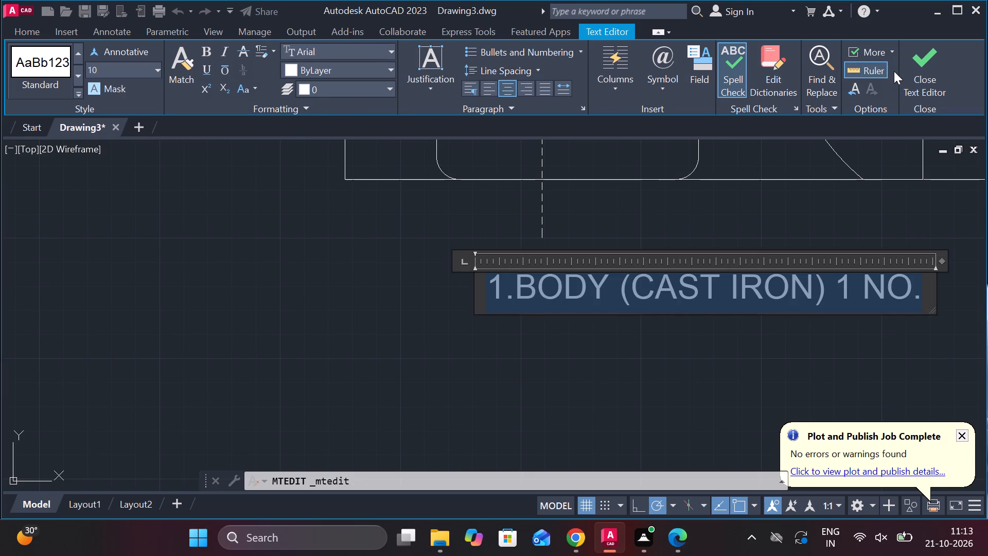
left_click(904, 67)
Move the body label up and left so it sits just beneath the top view's outline.
scroll(836, 239, "down", 3)
middle_click_drag(836, 258, 789, 266)
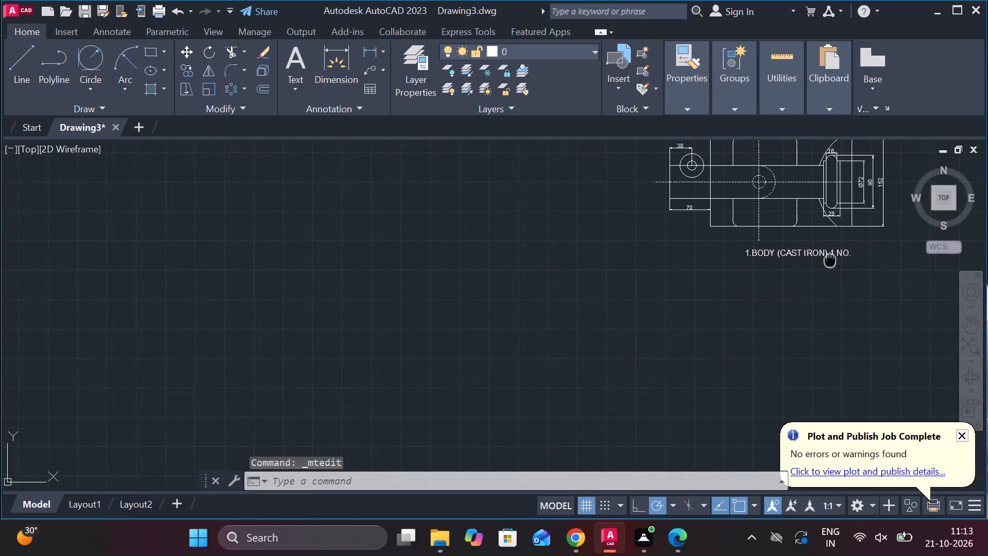
middle_click_drag(789, 266, 587, 302)
scroll(576, 300, "up", 1)
middle_click_drag(578, 300, 589, 301)
left_click(537, 294)
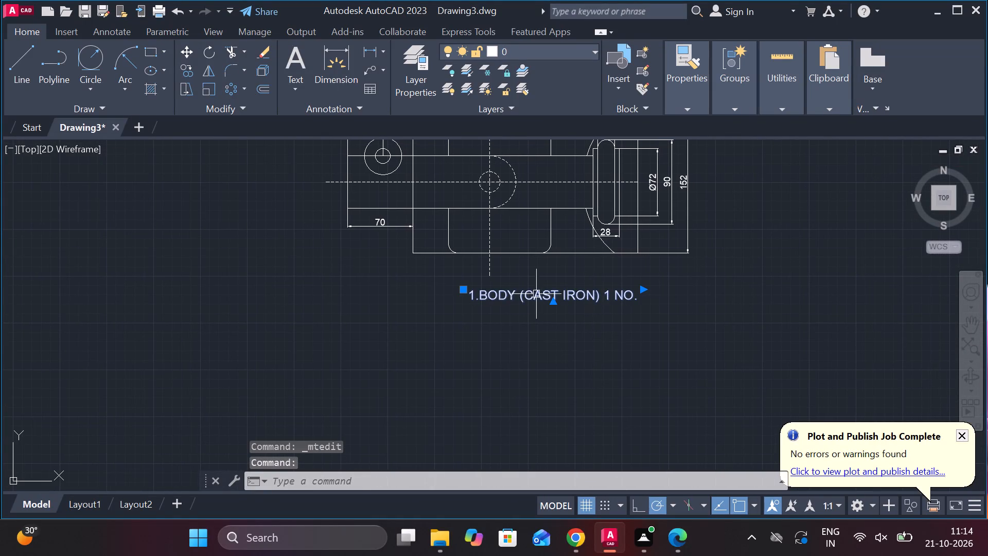
left_click(466, 287)
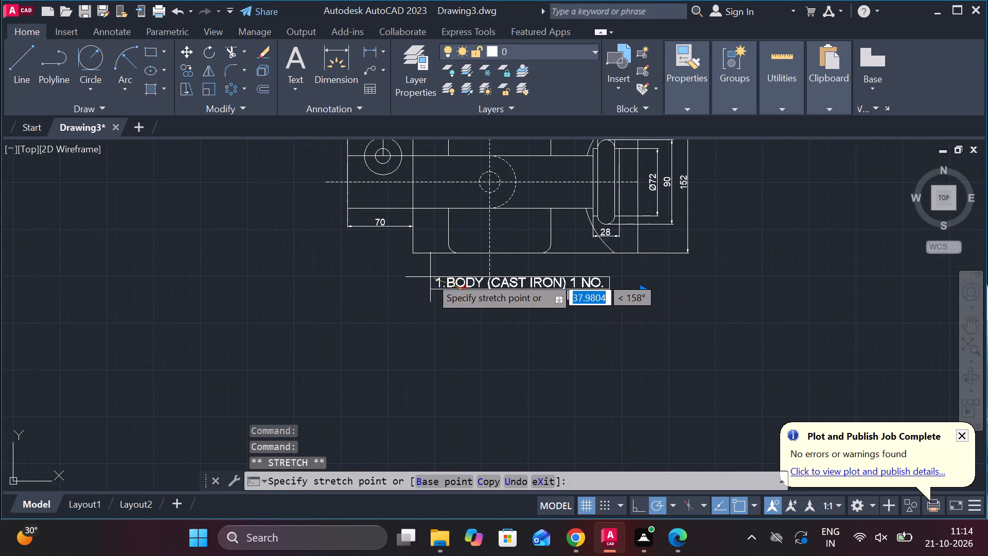
left_click(430, 277)
key("Escape")
scroll(760, 285, "down", 2)
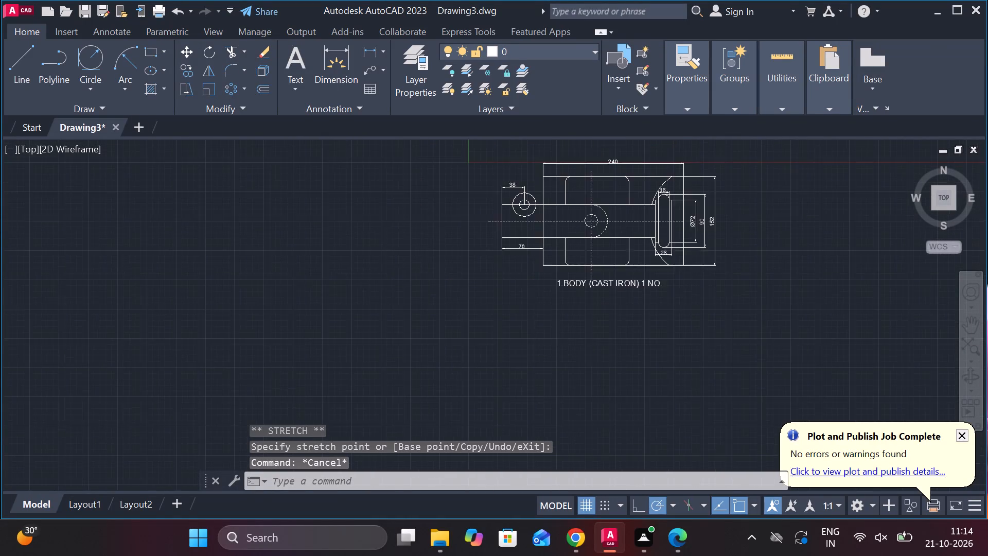
Review the dimensioned front and top views, the body label, and the undimensioned front view copy.
middle_click_drag(760, 271, 549, 339)
scroll(534, 258, "up", 1)
middle_click_drag(542, 258, 594, 304)
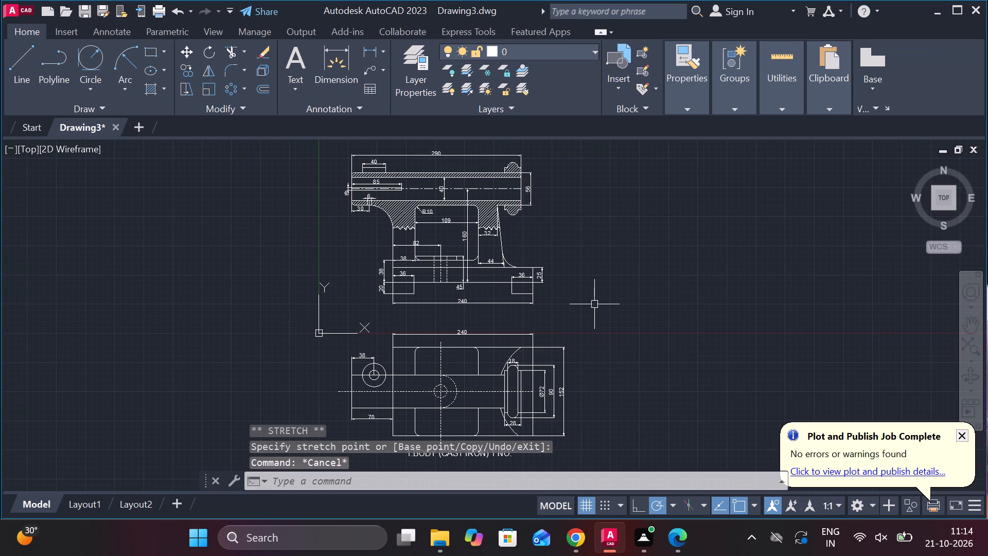
middle_click_drag(594, 304, 596, 304)
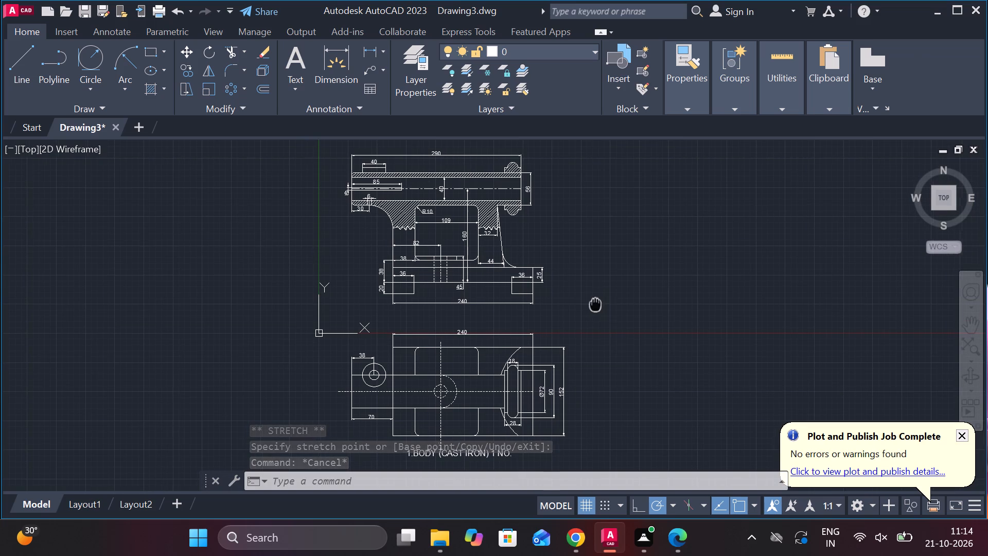
middle_click_drag(596, 304, 606, 305)
scroll(610, 305, "up", 1)
scroll(610, 305, "down", 4)
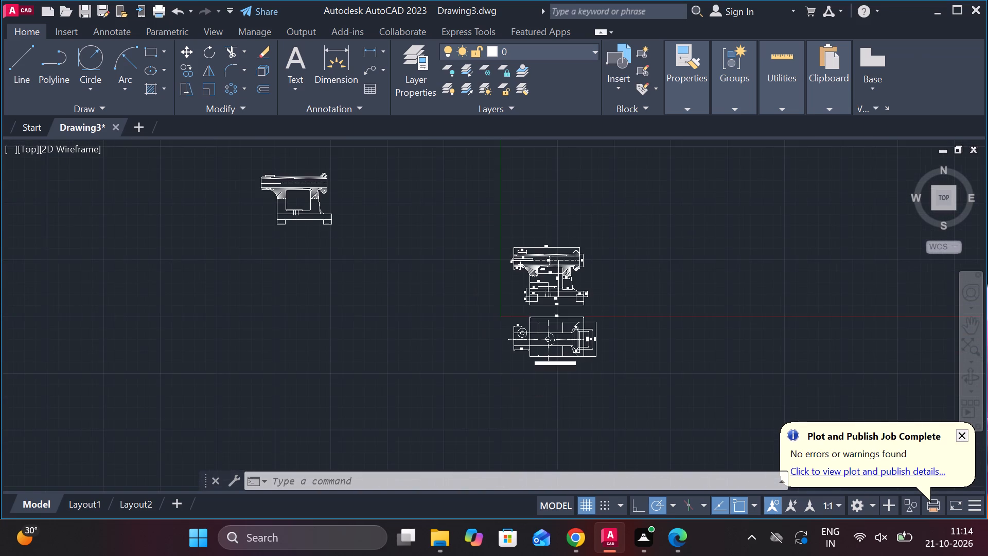
scroll(610, 305, "up", 4)
scroll(610, 305, "down", 1)
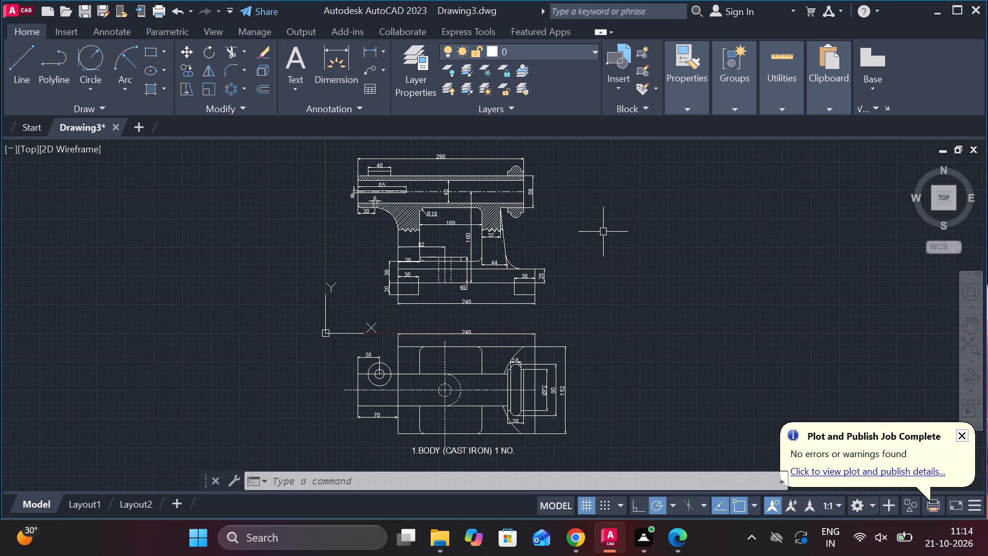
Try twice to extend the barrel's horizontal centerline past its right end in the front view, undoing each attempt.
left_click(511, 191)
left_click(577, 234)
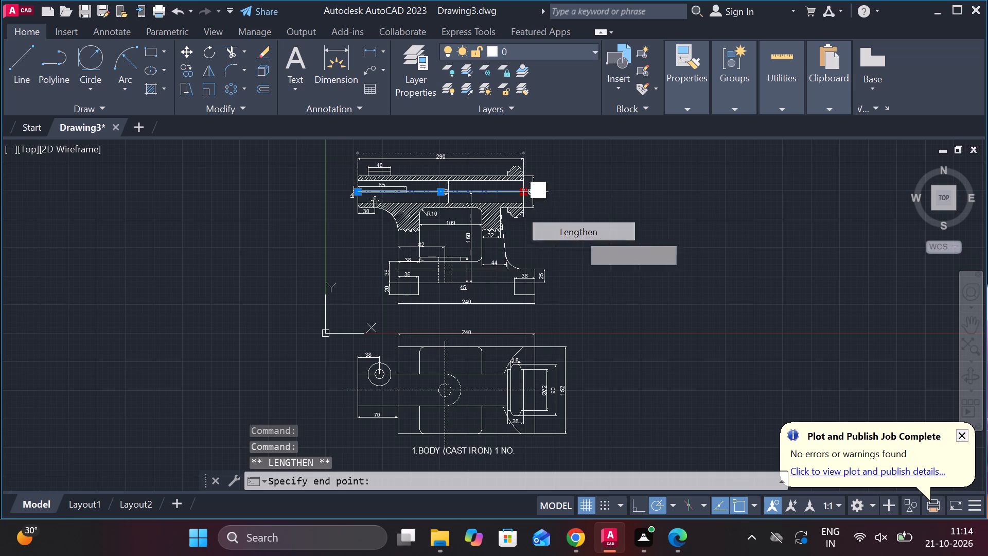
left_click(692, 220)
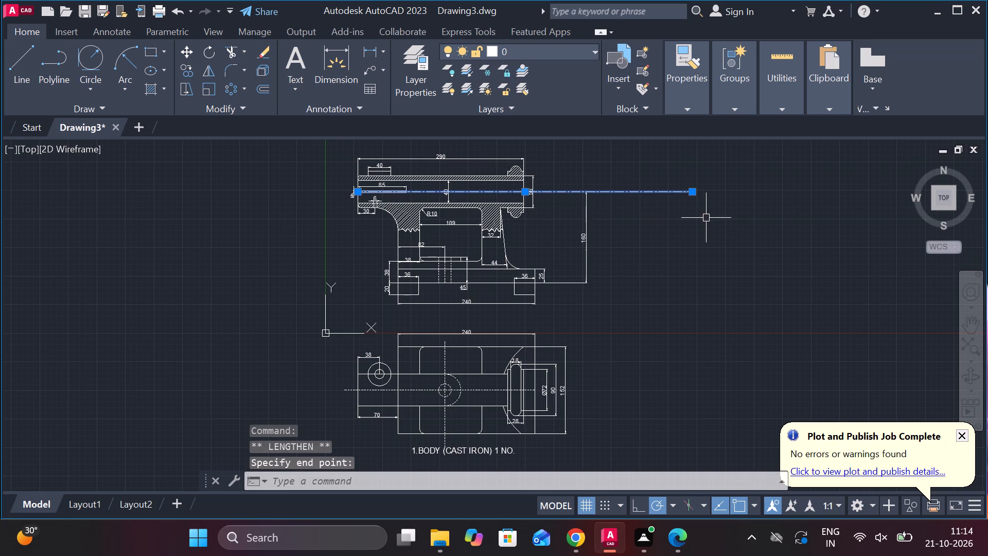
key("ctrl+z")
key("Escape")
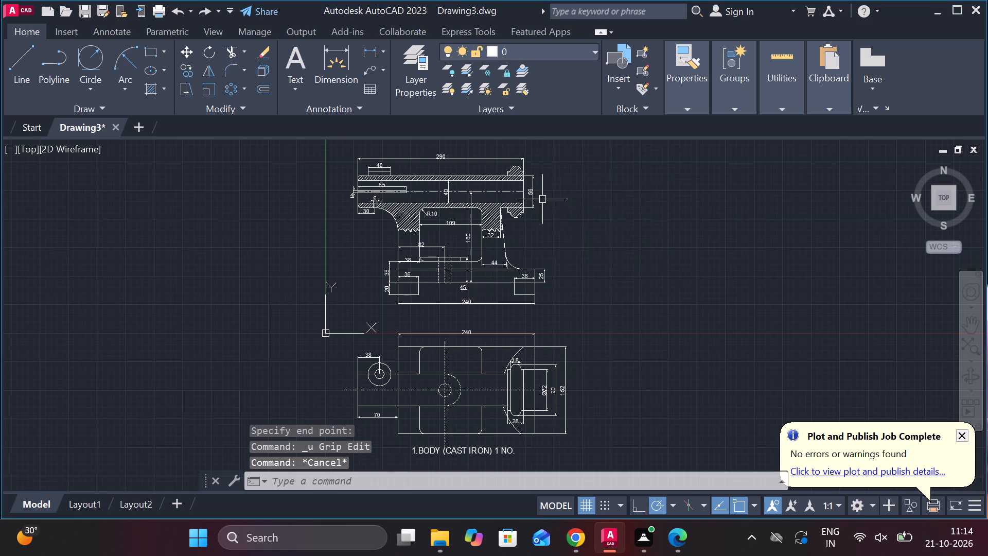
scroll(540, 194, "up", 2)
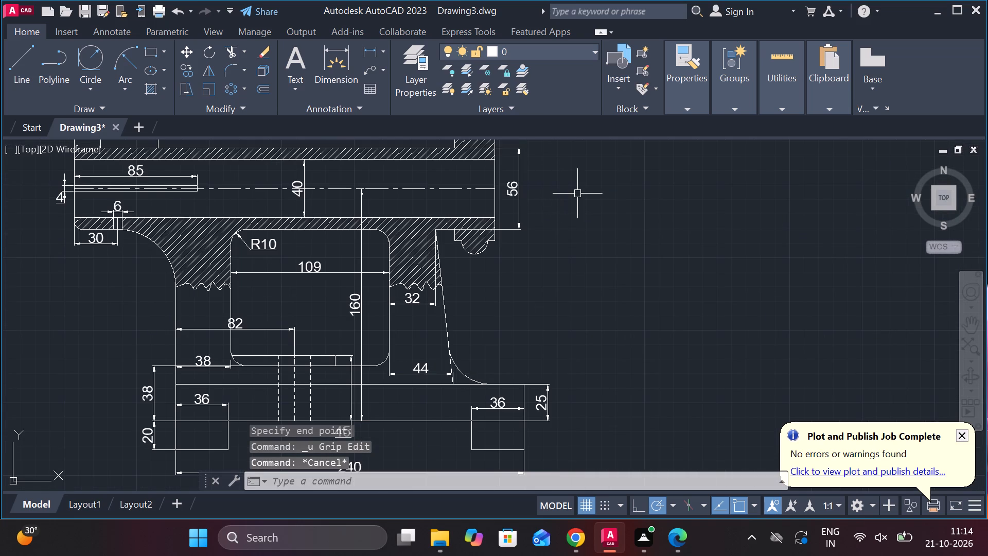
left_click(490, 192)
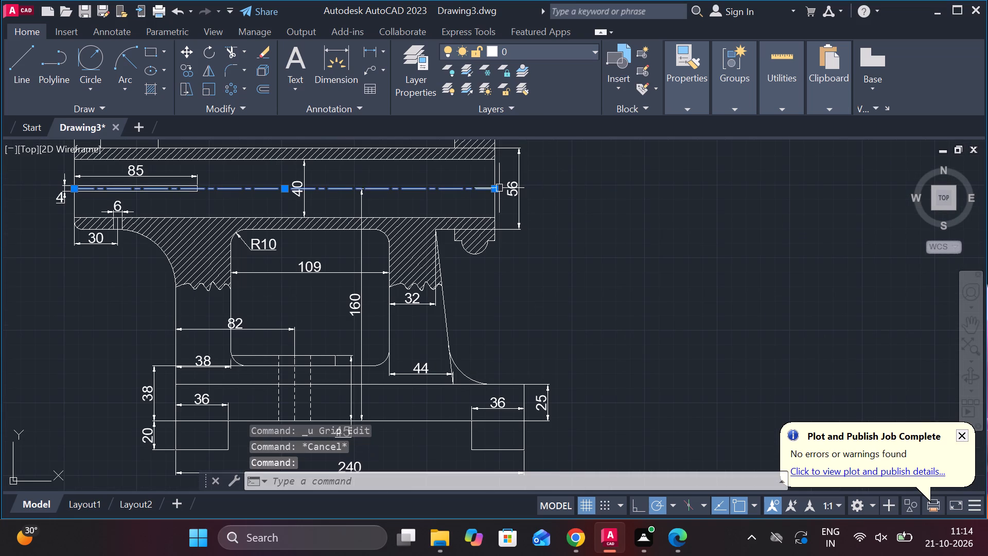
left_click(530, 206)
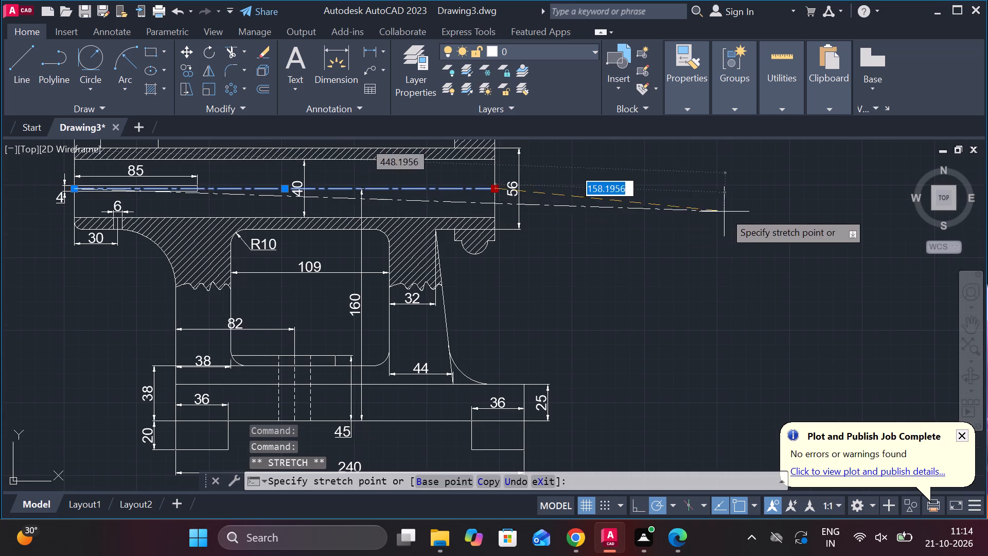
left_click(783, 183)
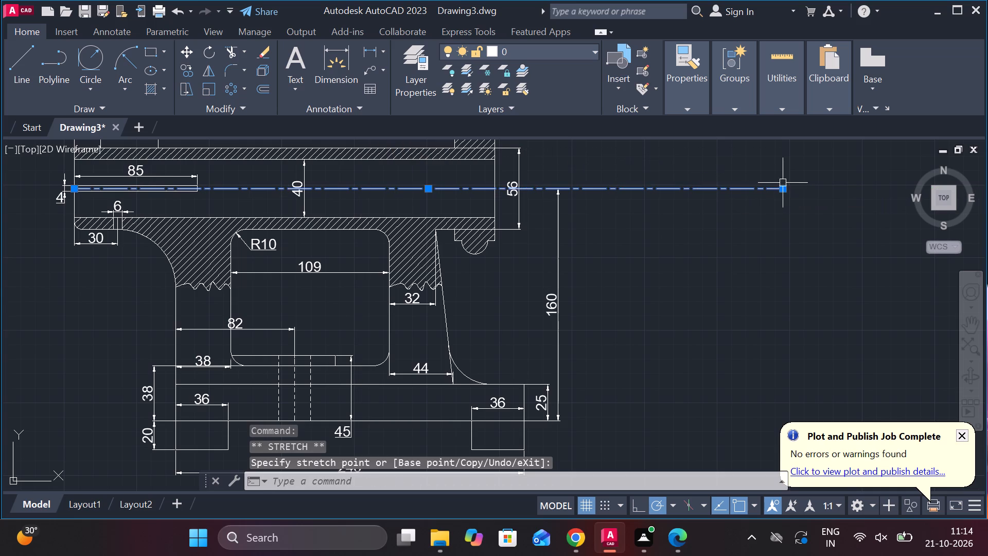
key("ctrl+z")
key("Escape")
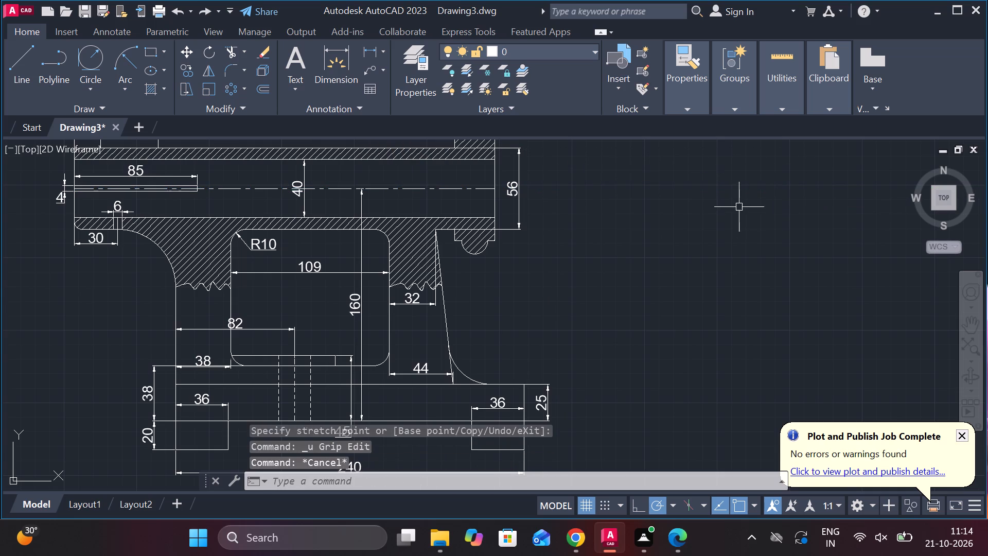
Draw a horizontal line about 142 units long to the right of the front view, level with the barrel's centerline.
key("l")
key("Return")
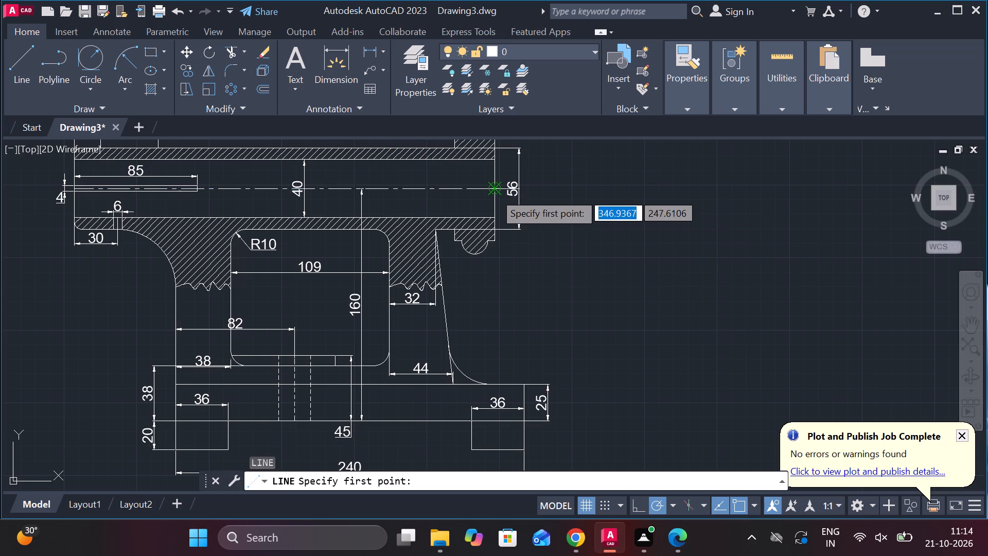
left_click(557, 193)
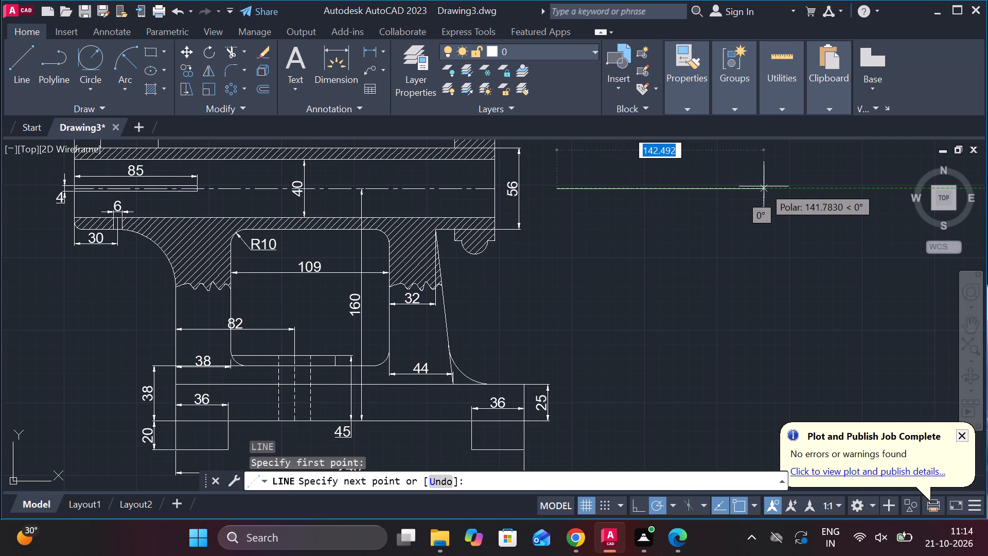
left_click(764, 186)
key("Escape")
Draw a circle of diameter 62 centred on the new horizontal line beside the front view.
type("C")
key("space")
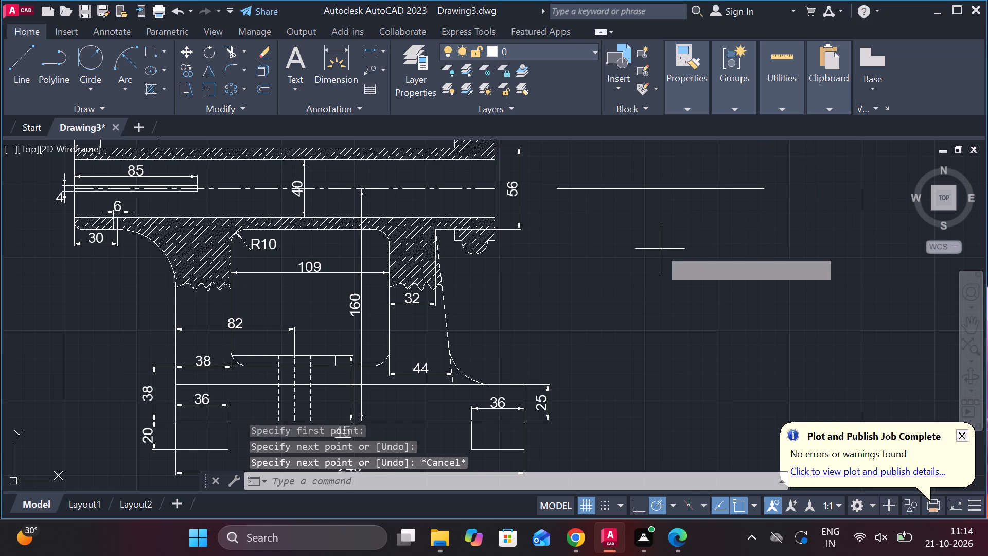
left_click(681, 189)
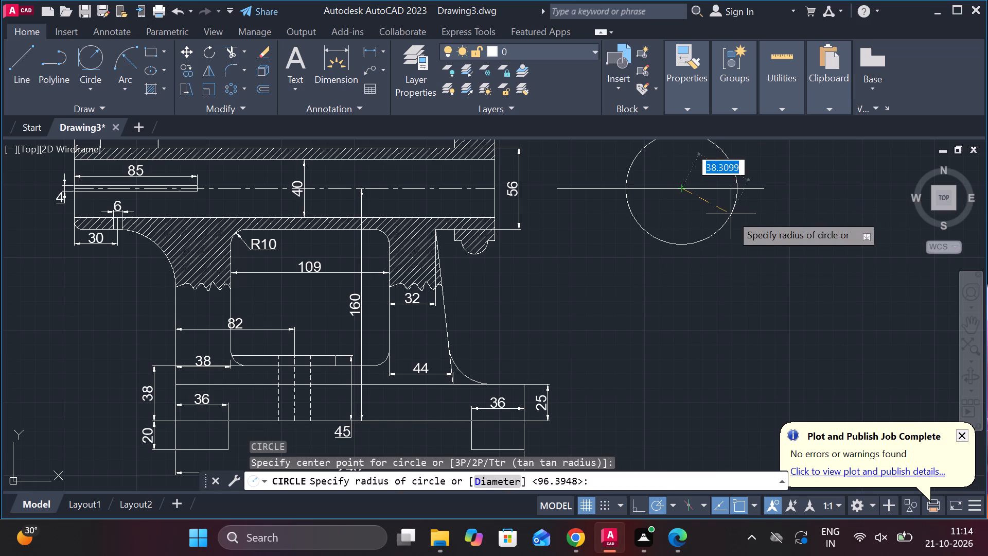
type("D")
key("space")
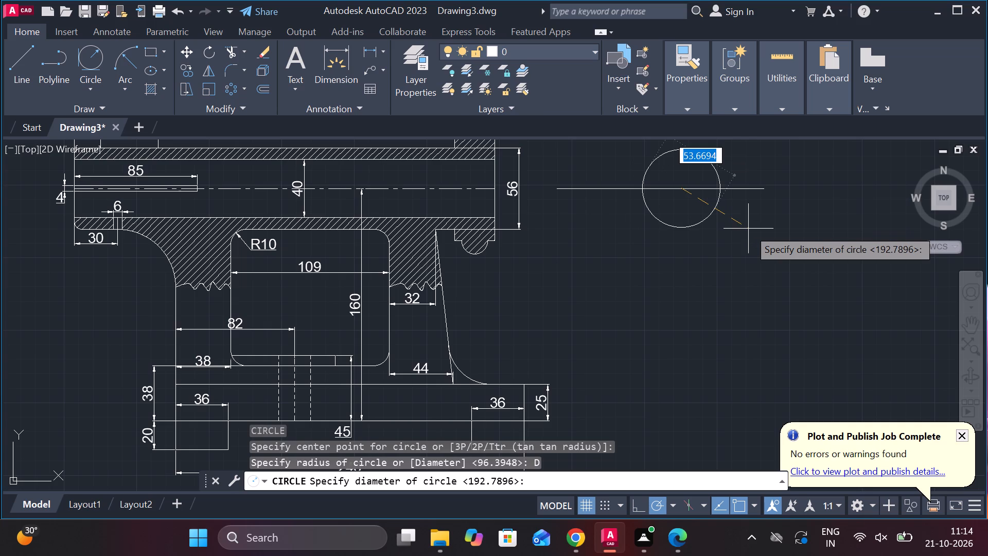
key("6")
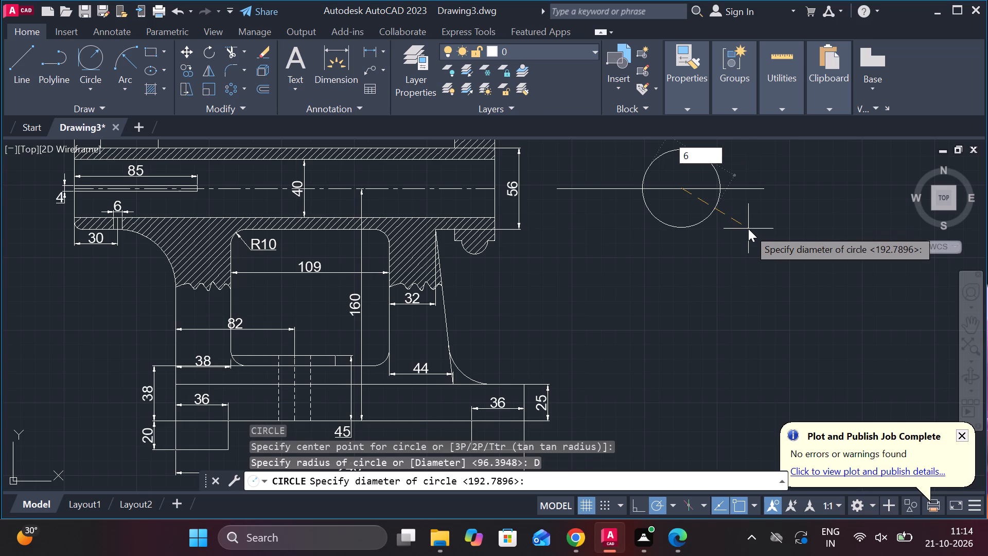
type("2")
key("space")
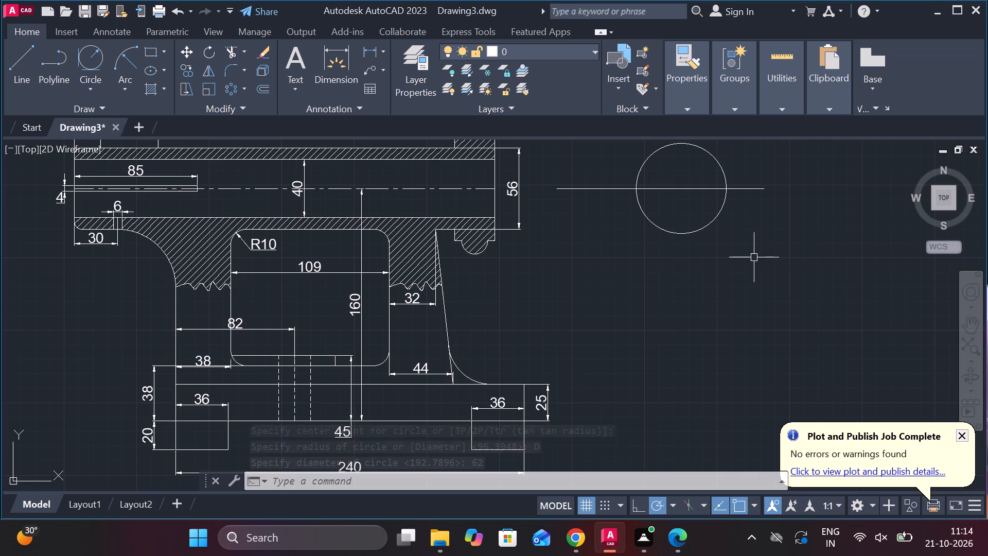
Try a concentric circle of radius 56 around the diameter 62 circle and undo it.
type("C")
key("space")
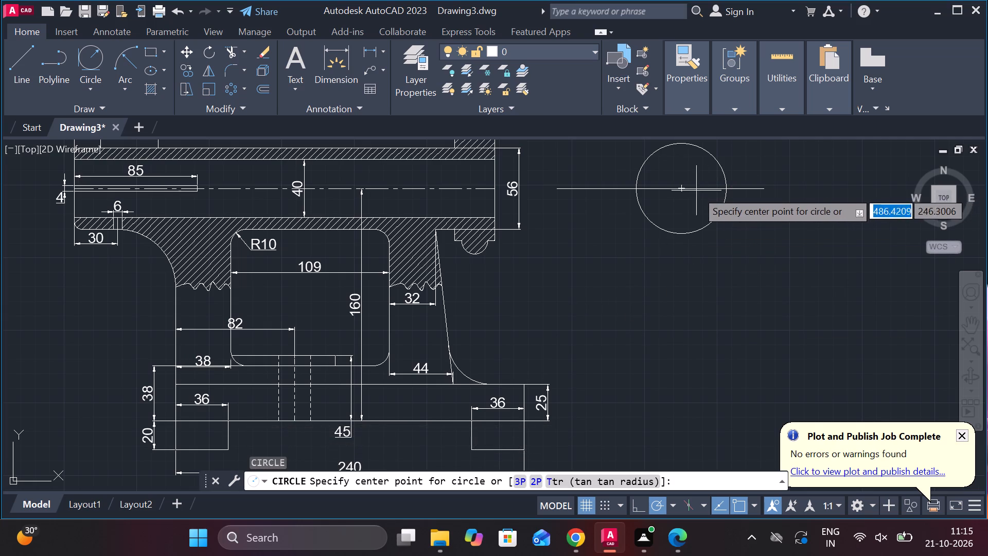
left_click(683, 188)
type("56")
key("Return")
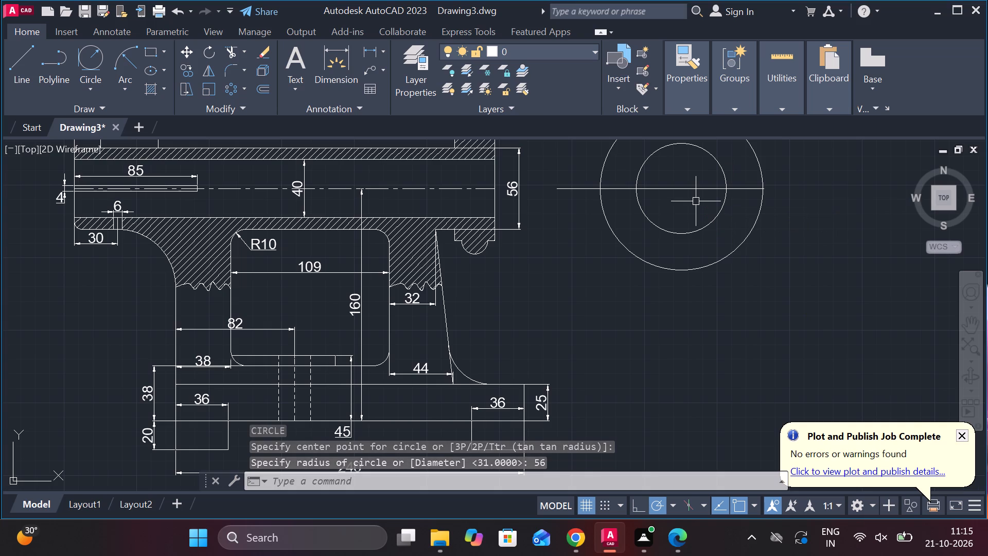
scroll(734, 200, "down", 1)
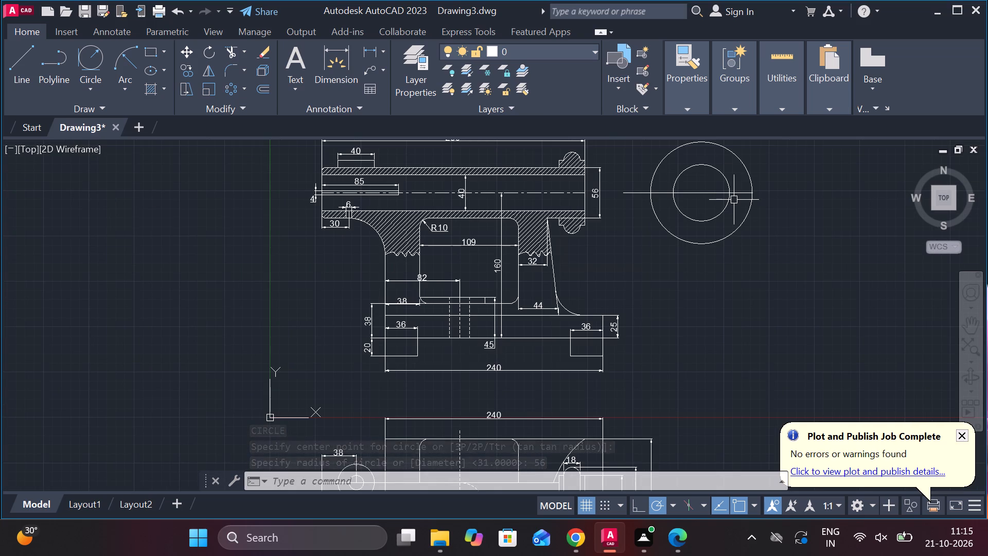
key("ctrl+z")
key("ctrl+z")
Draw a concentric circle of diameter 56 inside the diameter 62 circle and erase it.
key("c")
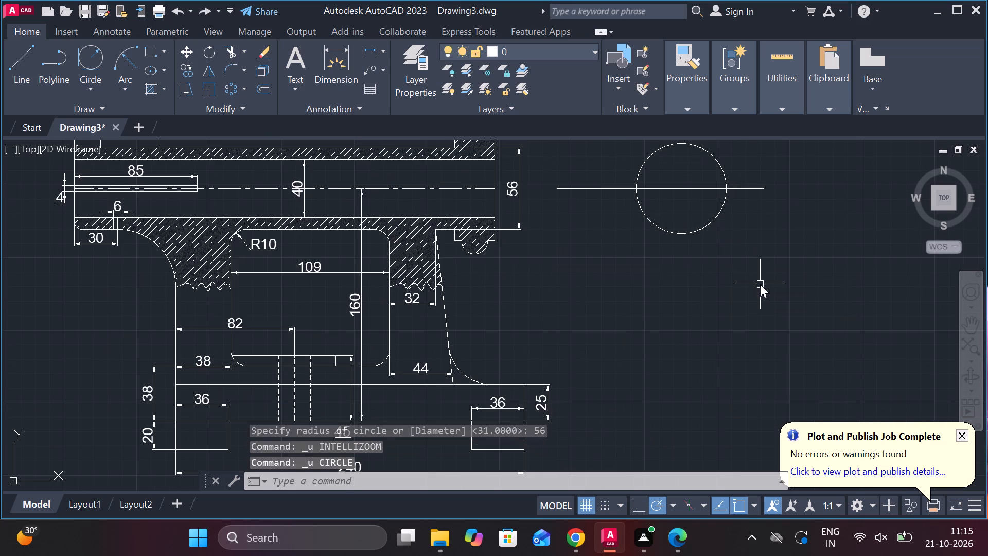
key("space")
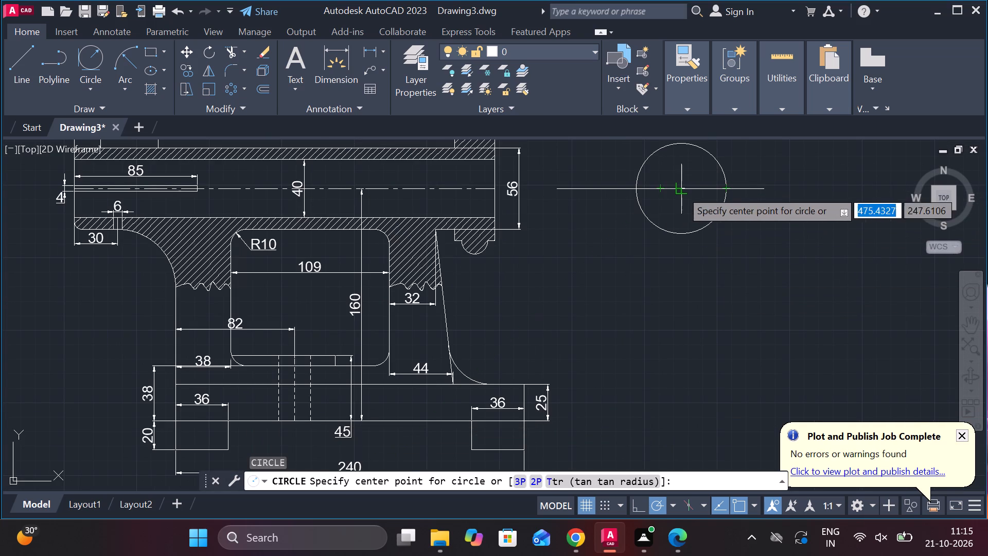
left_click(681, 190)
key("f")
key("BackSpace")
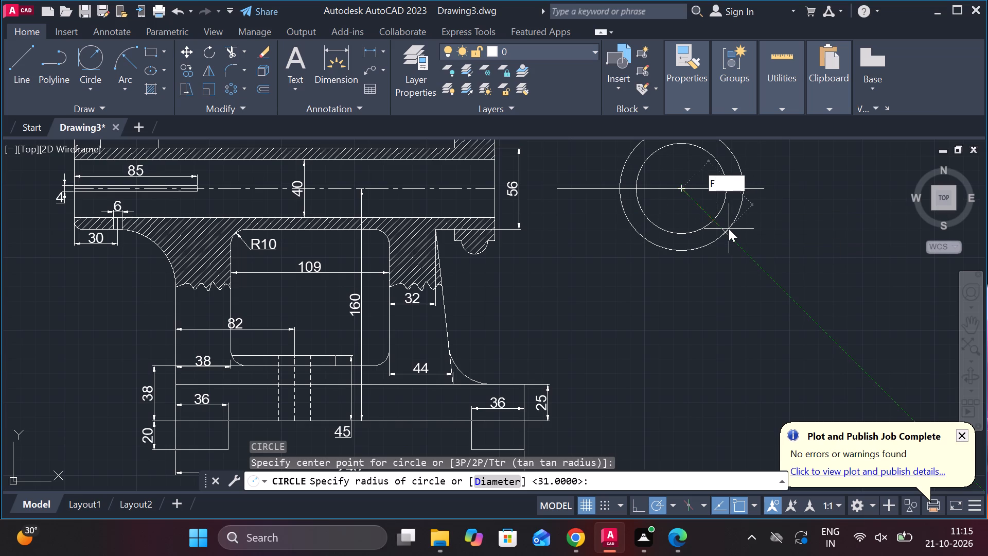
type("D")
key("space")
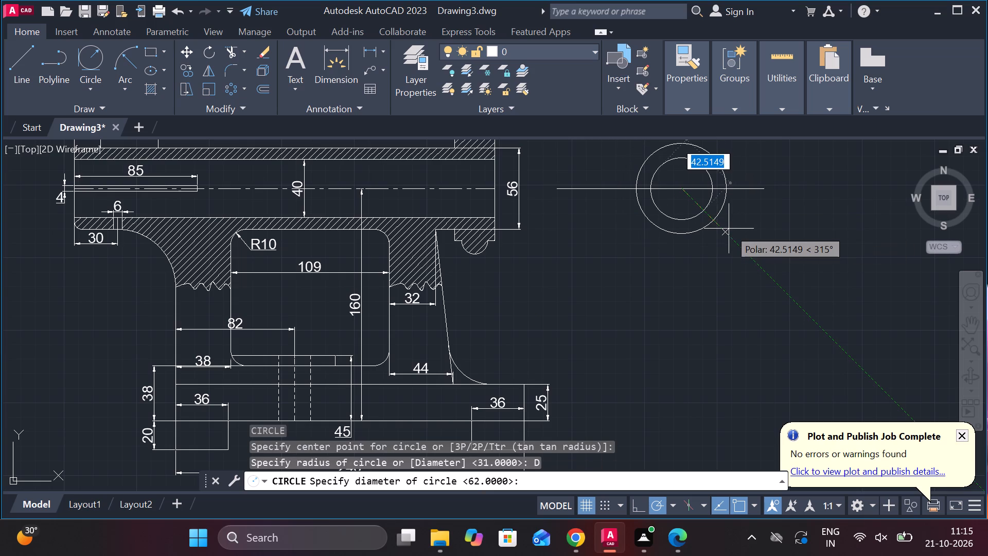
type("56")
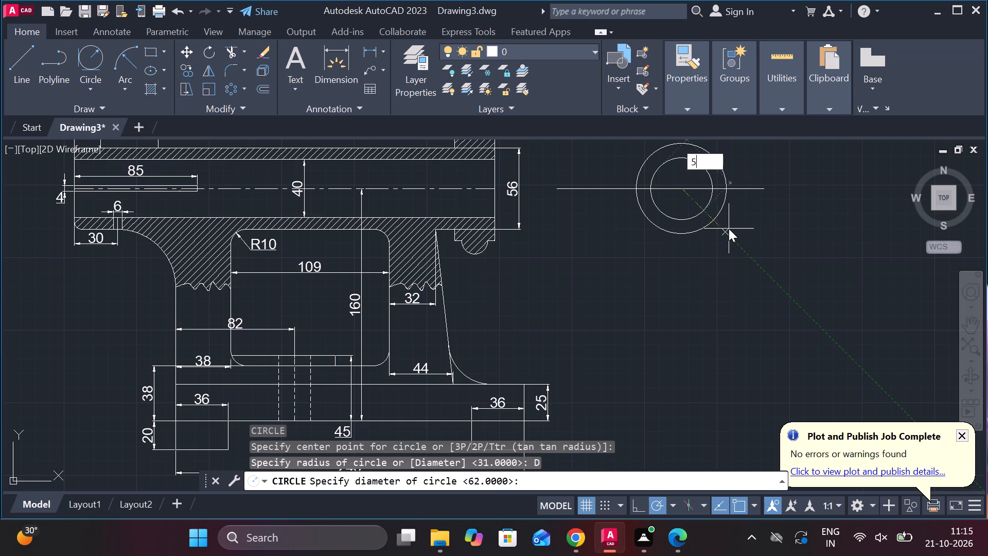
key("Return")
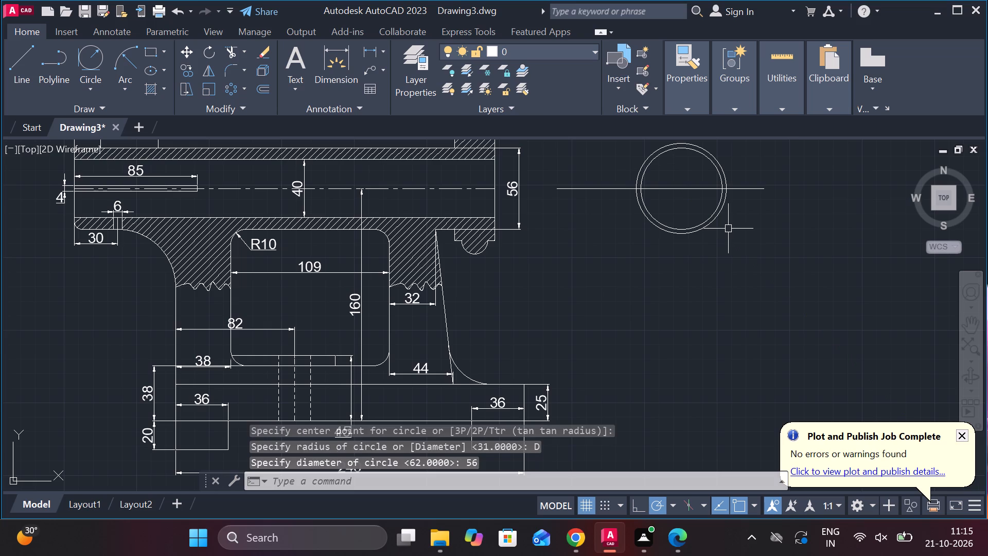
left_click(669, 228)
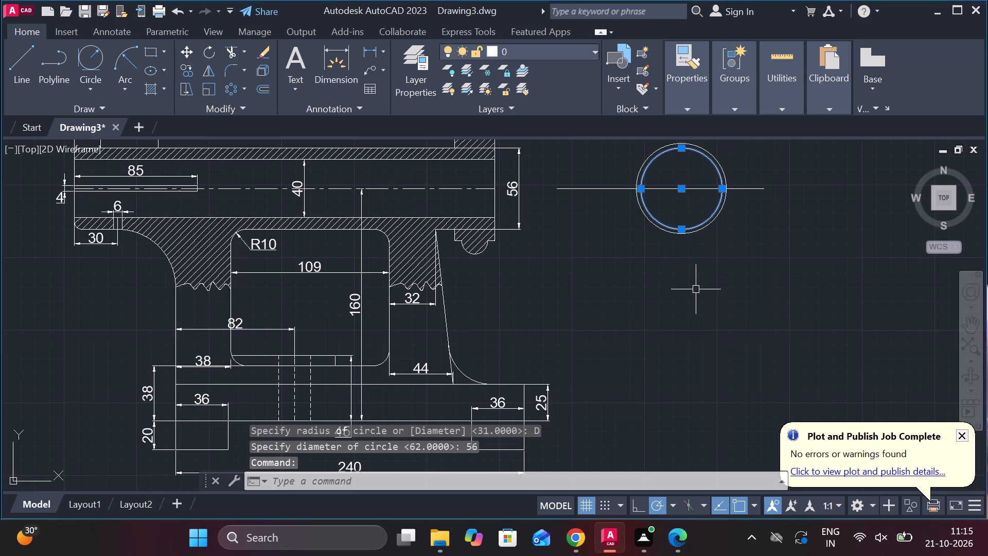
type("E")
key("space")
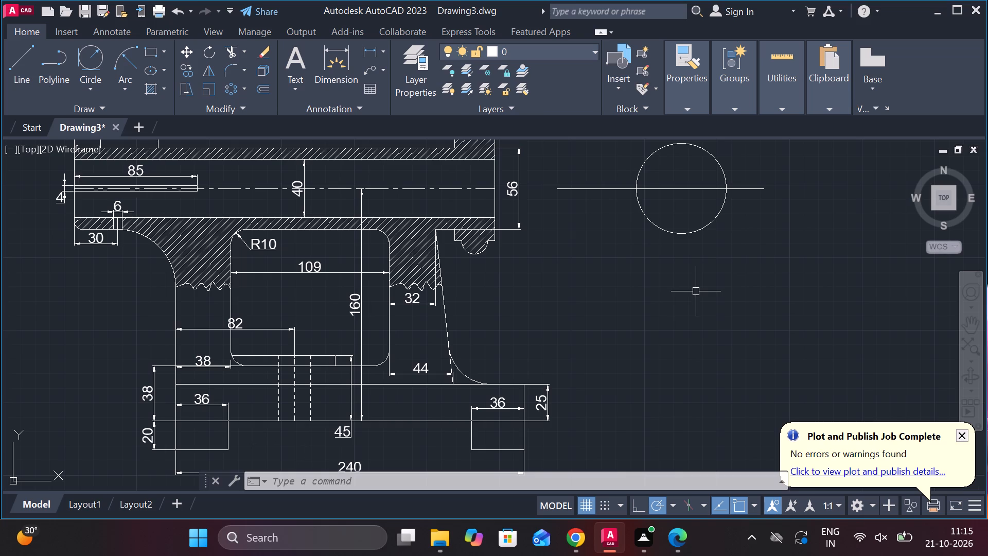
Draw a concentric circle of diameter 40 inside the diameter 62 circle for the barrel's bore.
middle_click_drag(676, 301, 642, 301)
key("c")
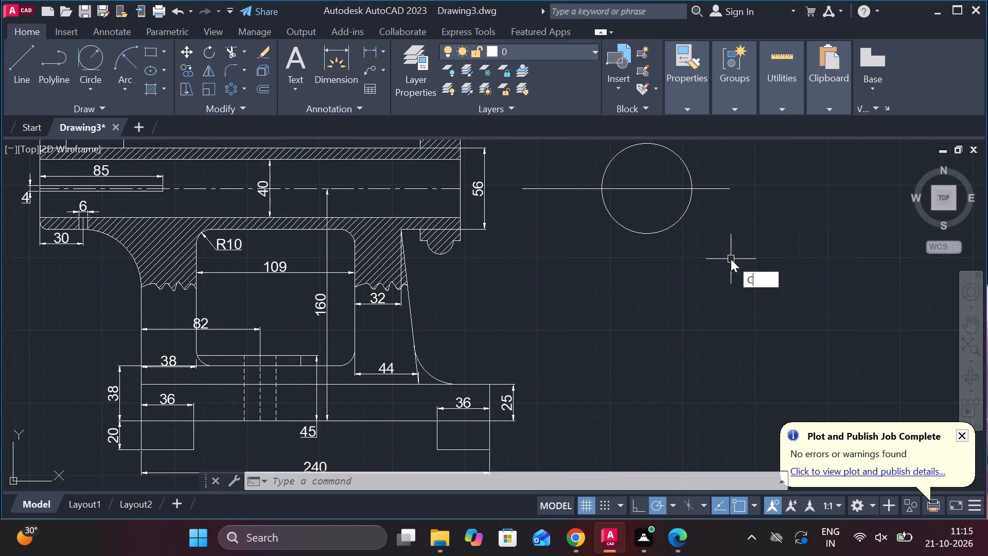
key("space")
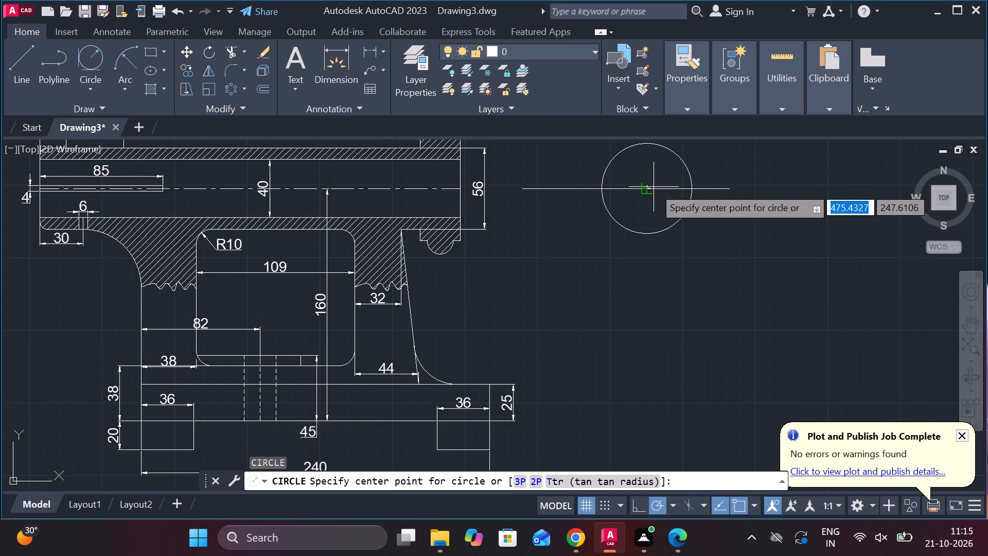
left_click(654, 187)
type("D 40")
key("Return")
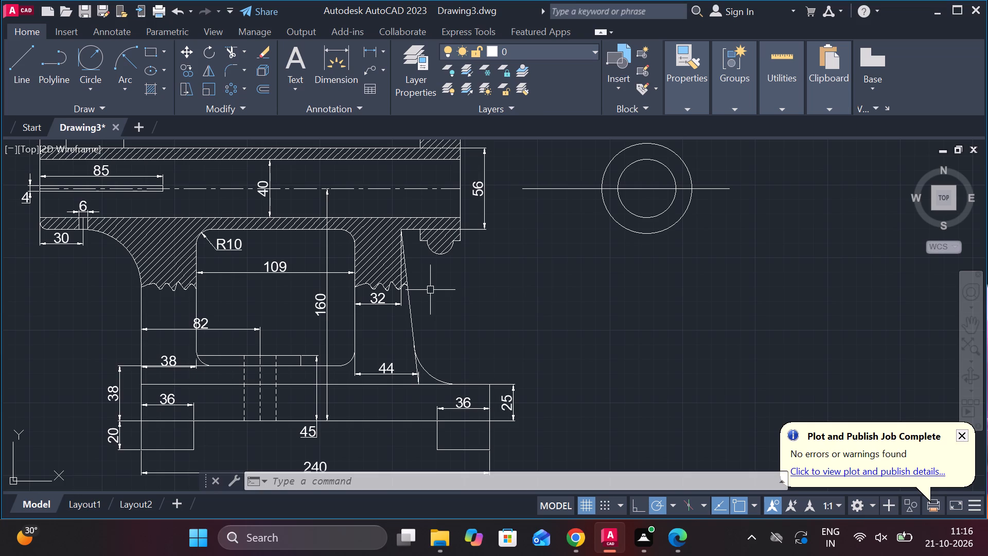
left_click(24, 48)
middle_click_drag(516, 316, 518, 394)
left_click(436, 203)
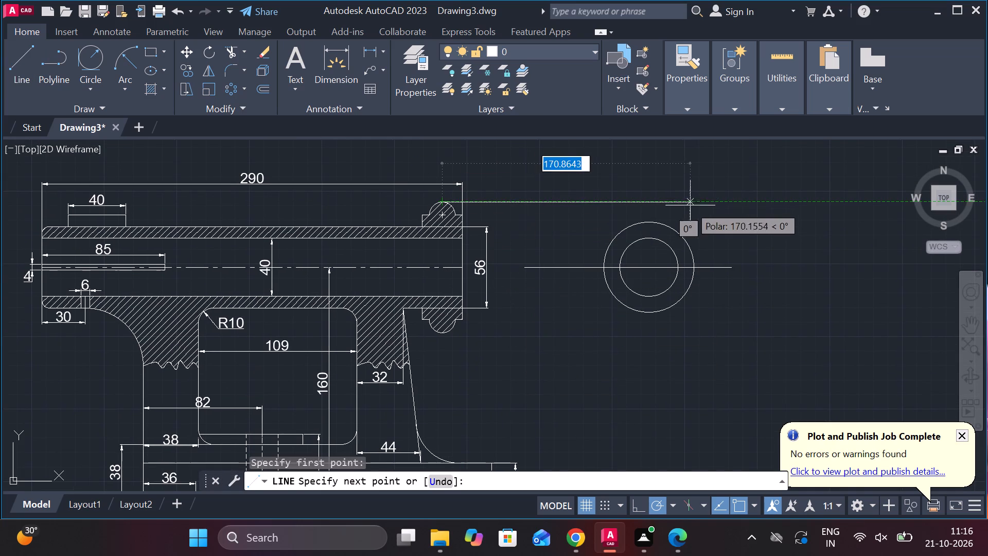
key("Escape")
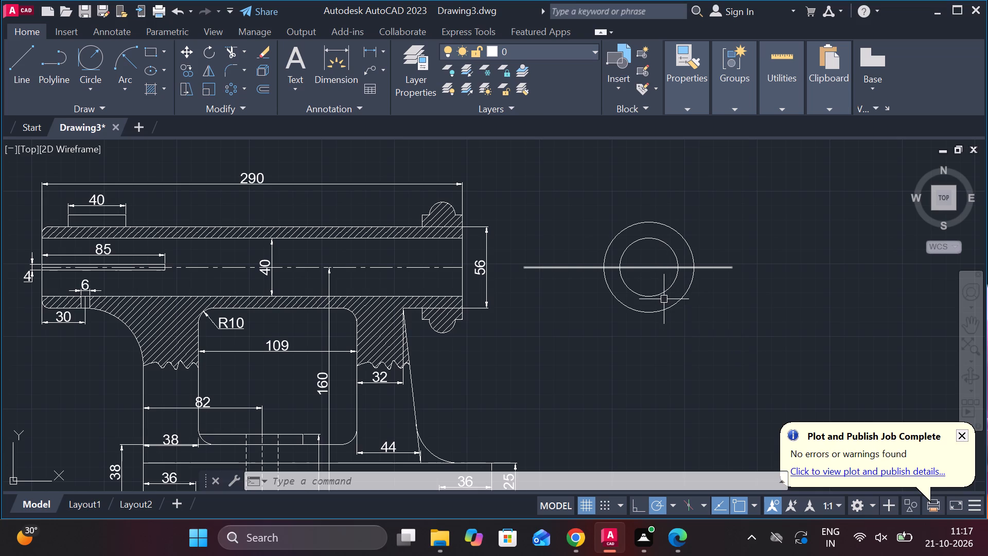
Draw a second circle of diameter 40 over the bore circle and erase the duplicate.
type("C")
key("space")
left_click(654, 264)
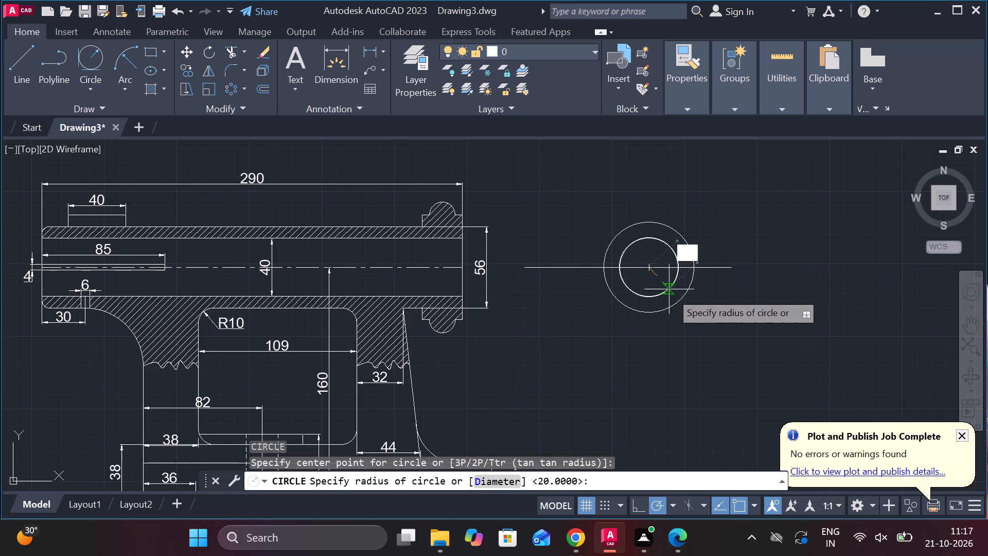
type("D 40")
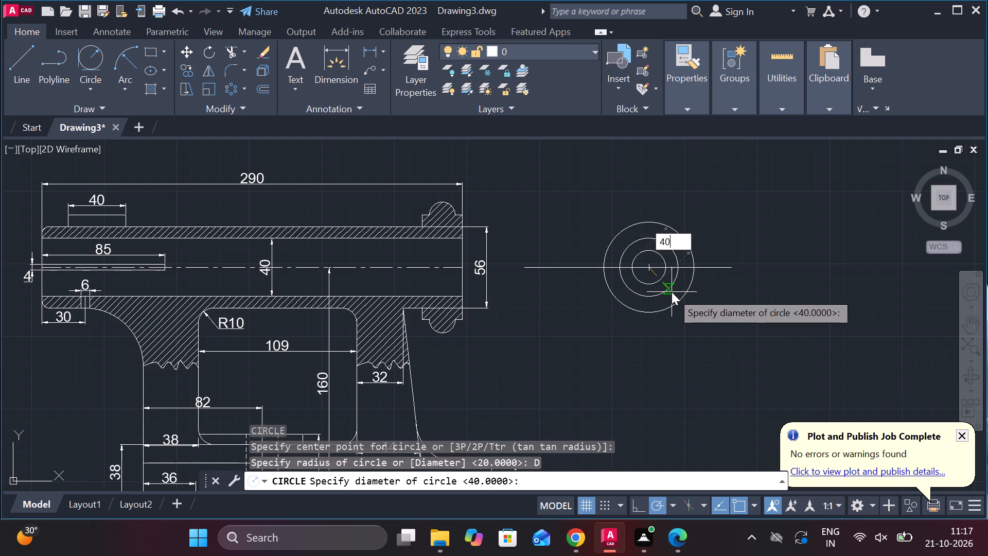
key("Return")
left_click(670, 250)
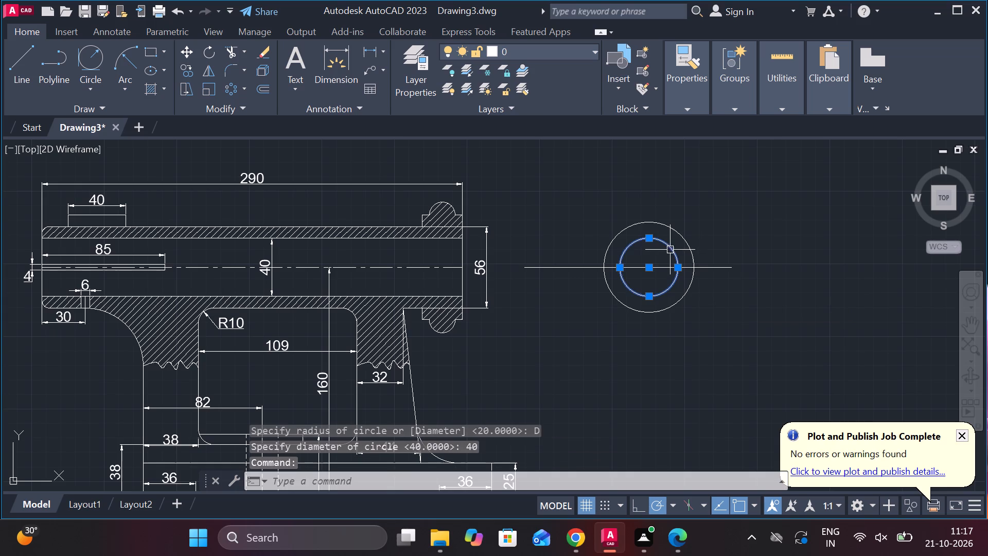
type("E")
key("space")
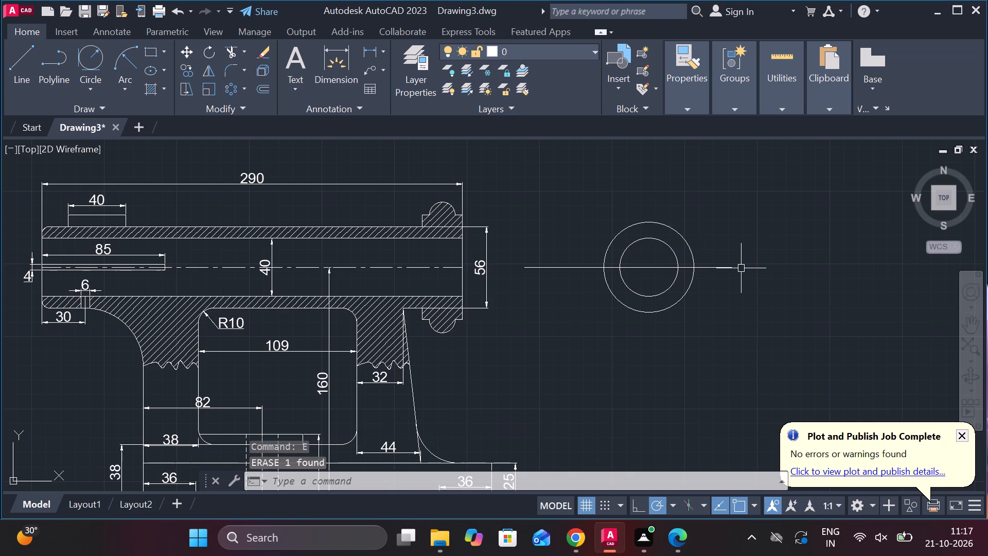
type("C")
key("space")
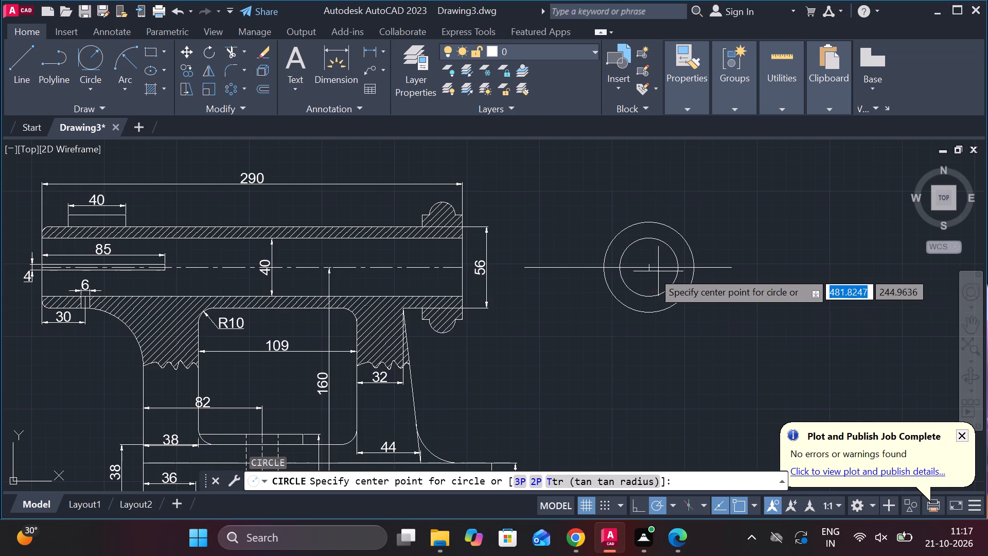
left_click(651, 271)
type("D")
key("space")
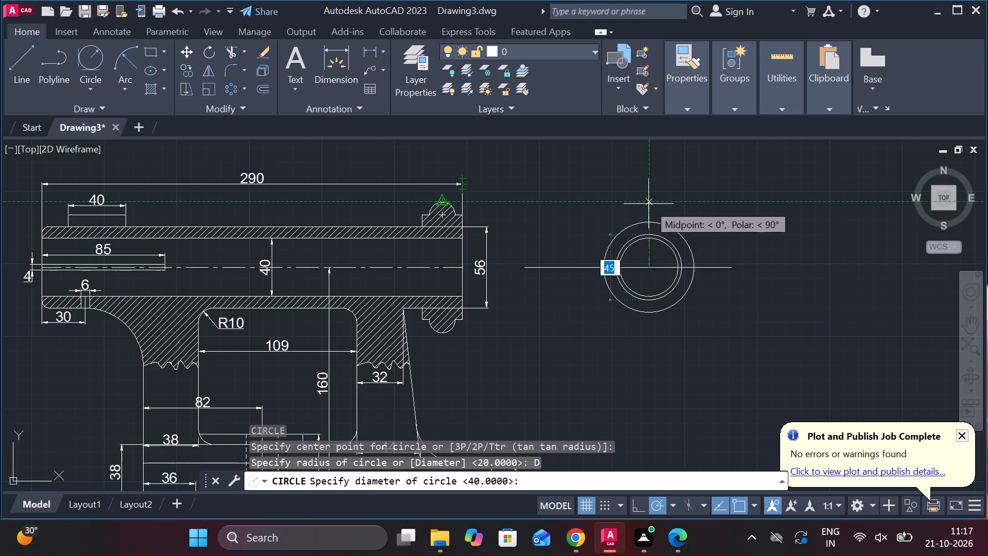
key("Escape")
Check the collar's size in the top view and draw a concentric circle of diameter 90 around the two existing circles.
scroll(563, 262, "down", 3)
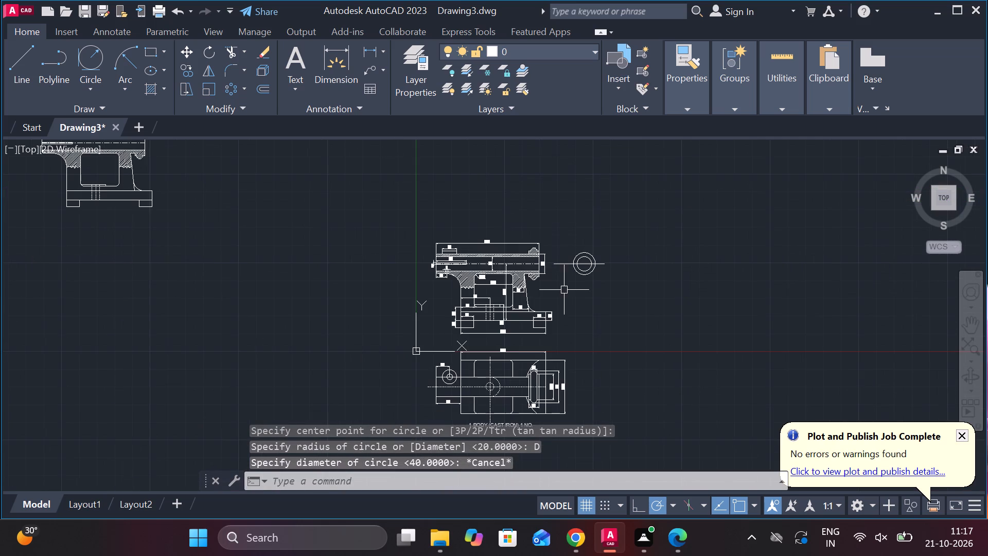
scroll(581, 370, "up", 2)
middle_click_drag(584, 367, 569, 307)
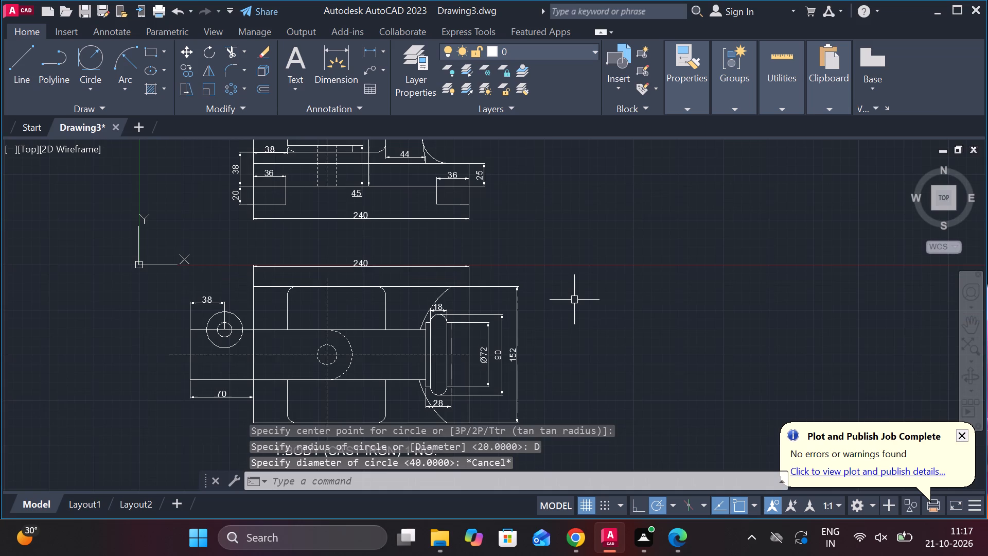
scroll(574, 300, "down", 1)
middle_click_drag(589, 286, 571, 363)
scroll(566, 247, "up", 1)
type("C")
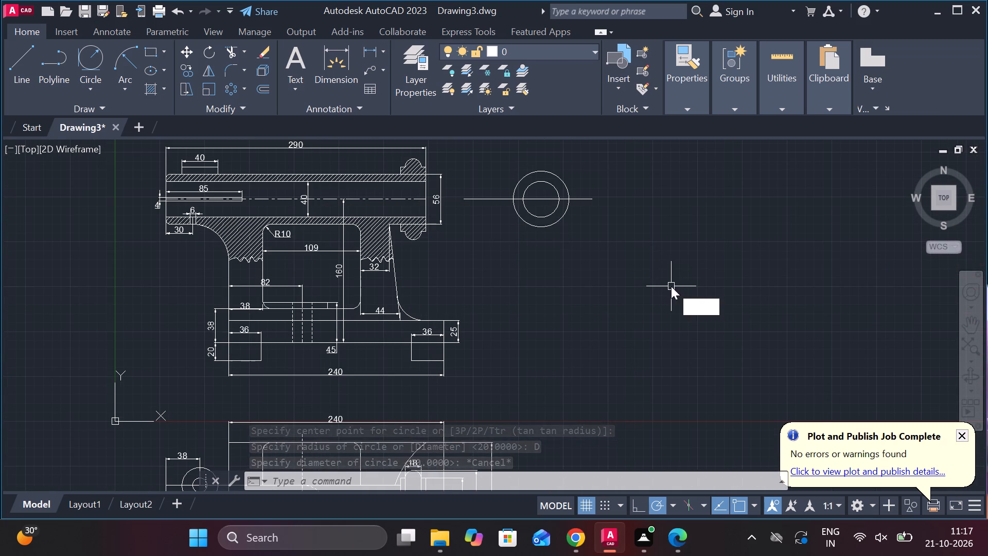
key("space")
left_click(544, 200)
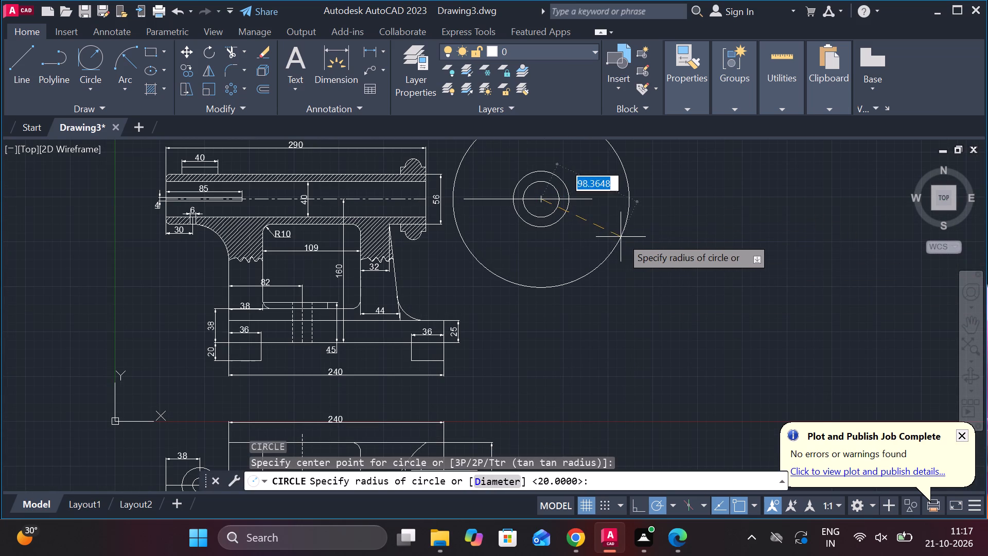
type("D")
key("space")
type("90")
key("Return")
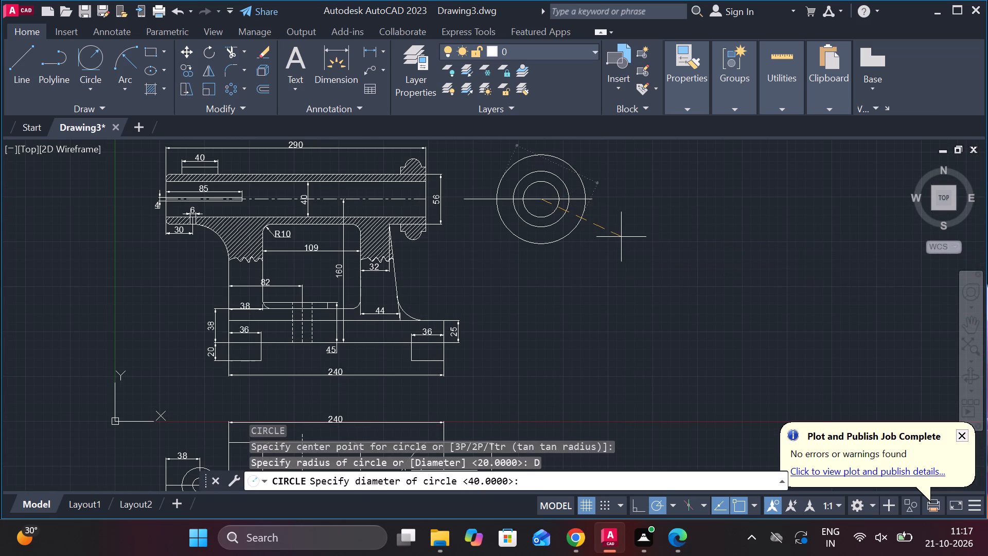
scroll(496, 234, "up", 1)
middle_click_drag(532, 243, 439, 302)
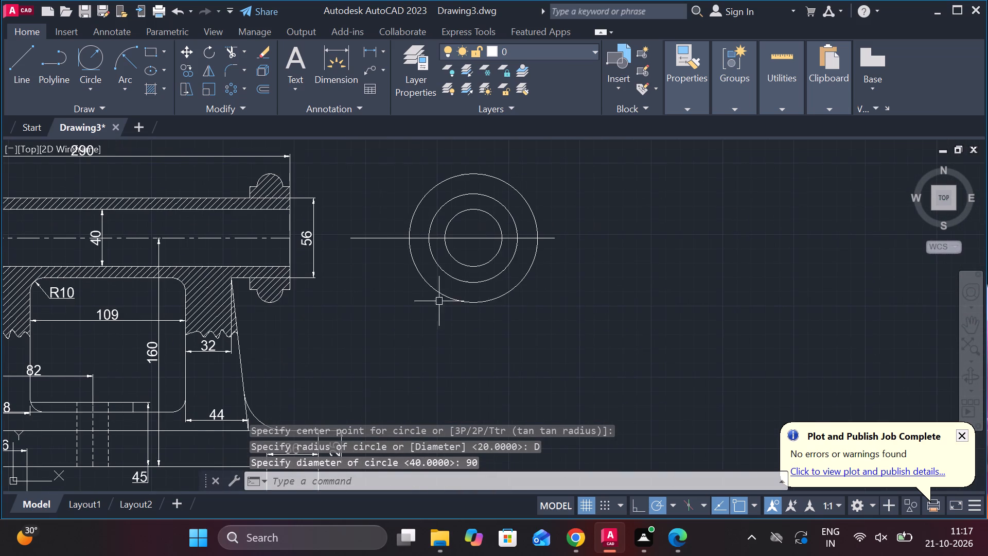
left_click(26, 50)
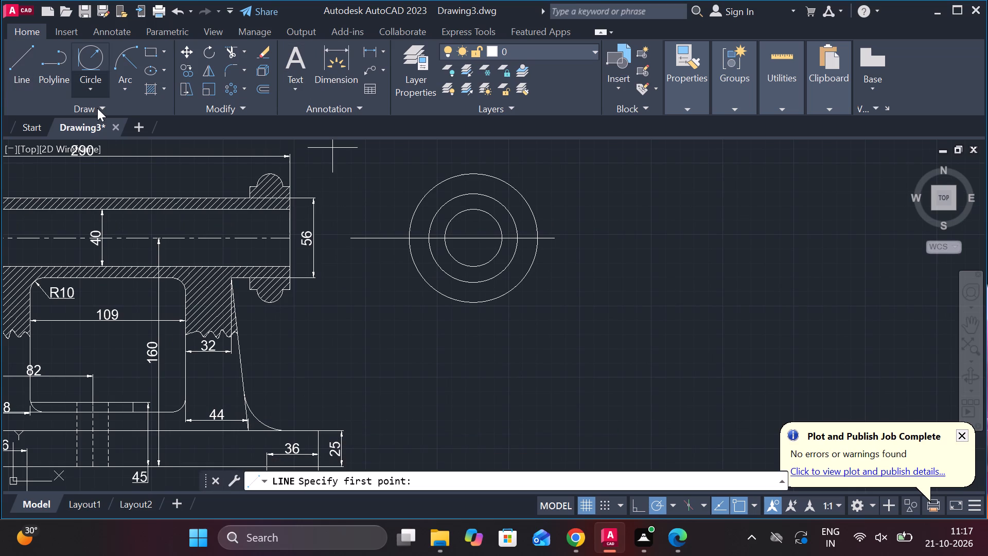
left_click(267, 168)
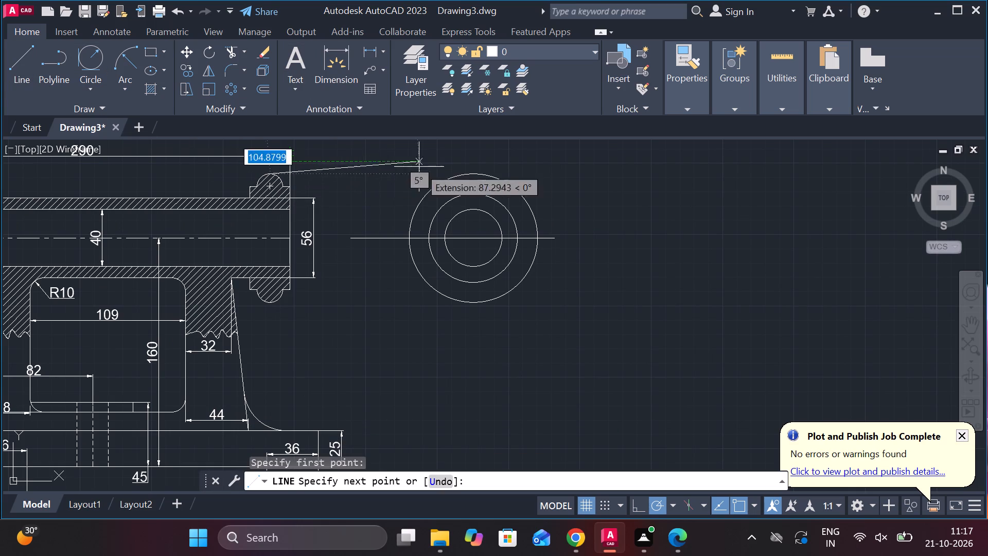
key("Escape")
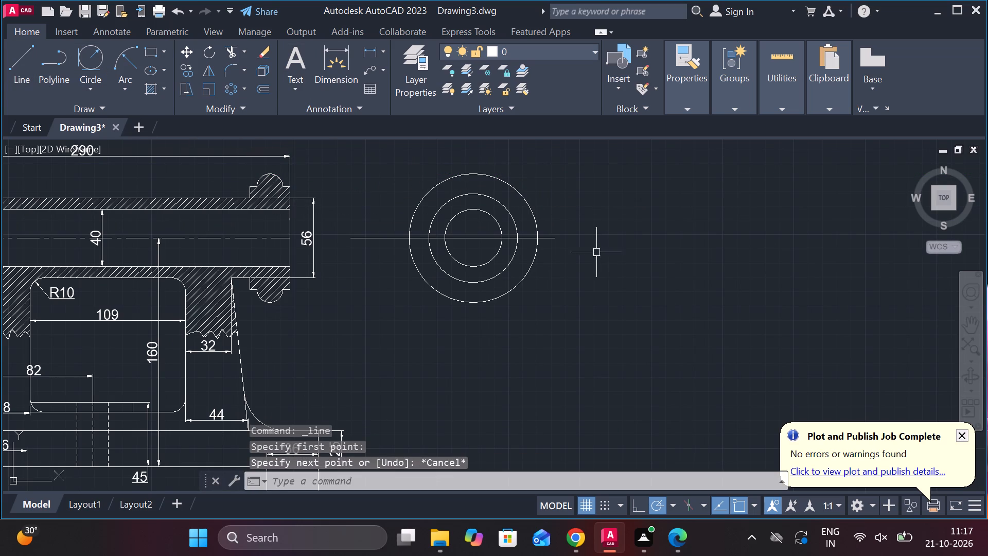
Draw a vertical centre line about 270 long through the concentric circles' centre, from above them down past the base level.
scroll(580, 277, "down", 1)
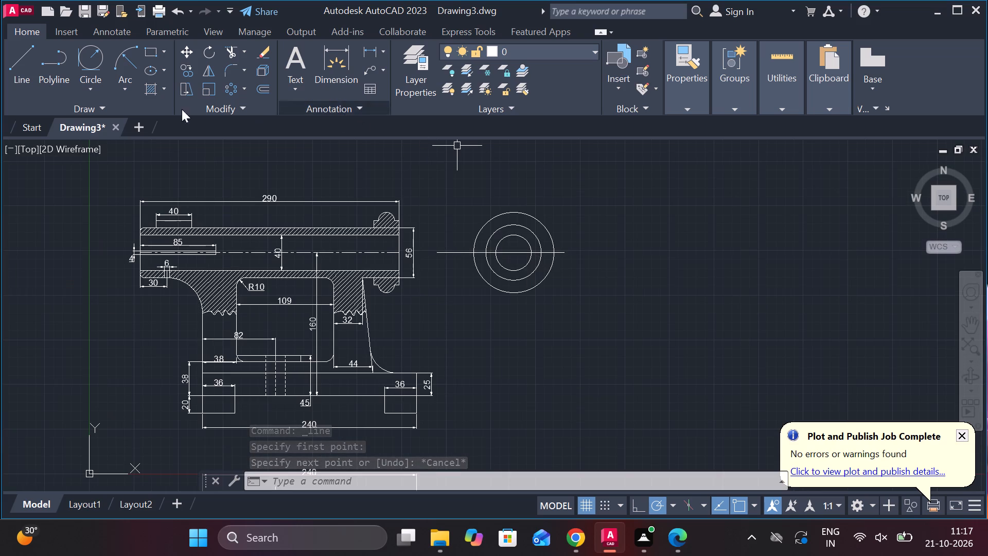
left_click(25, 58)
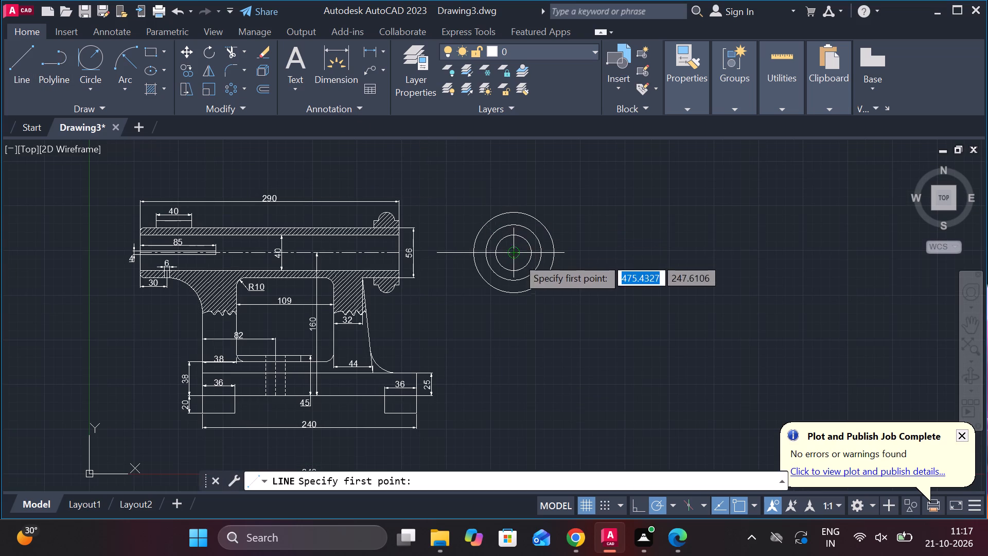
left_click(513, 187)
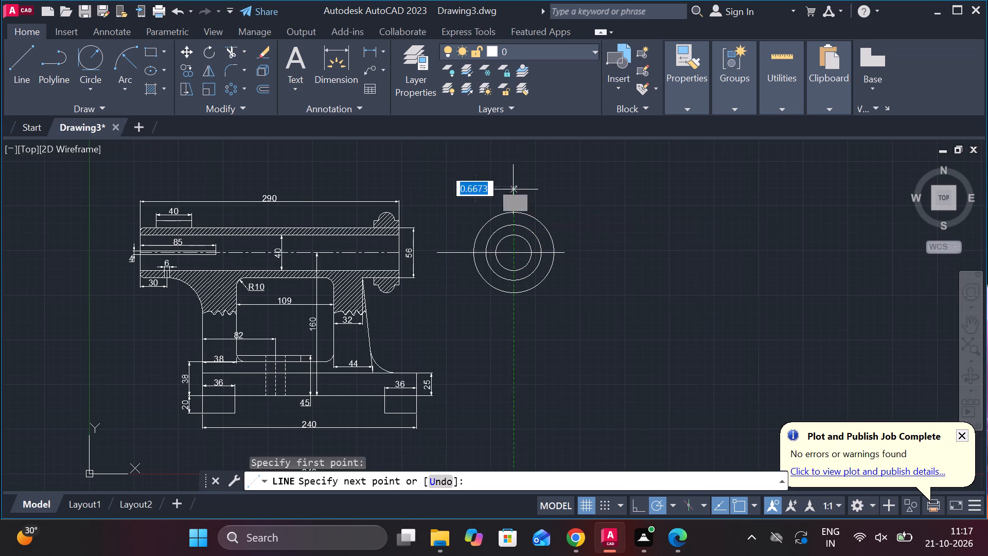
middle_click_drag(526, 349, 509, 299)
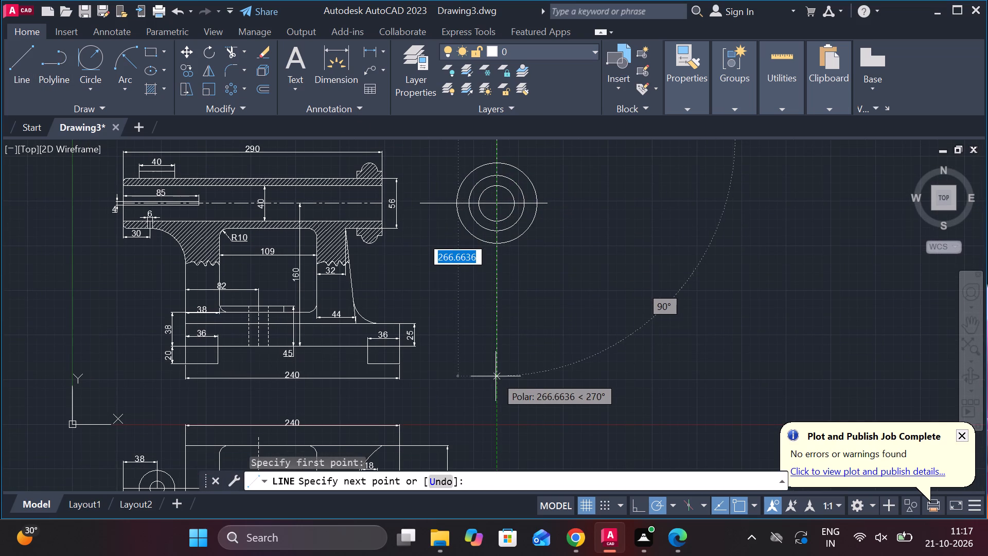
left_click(496, 379)
key("Escape")
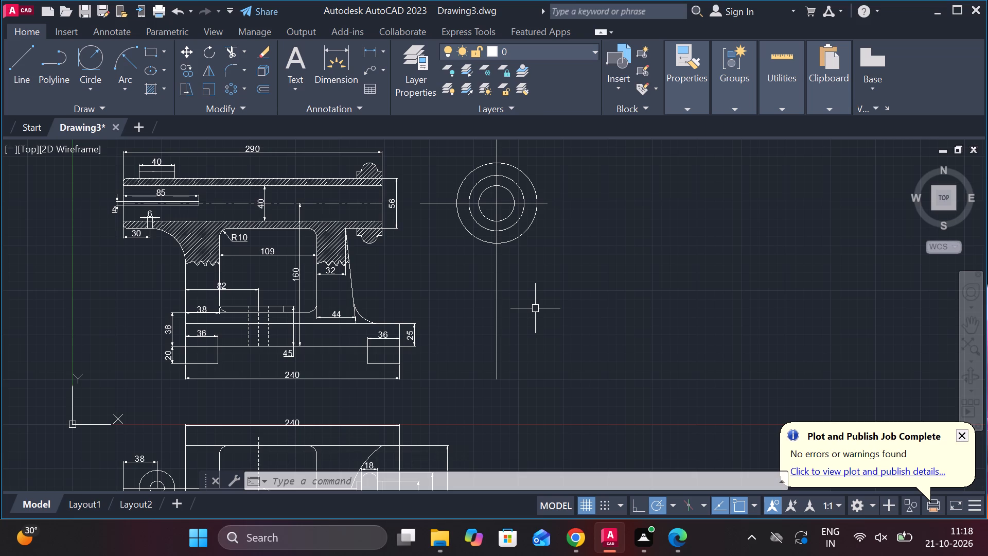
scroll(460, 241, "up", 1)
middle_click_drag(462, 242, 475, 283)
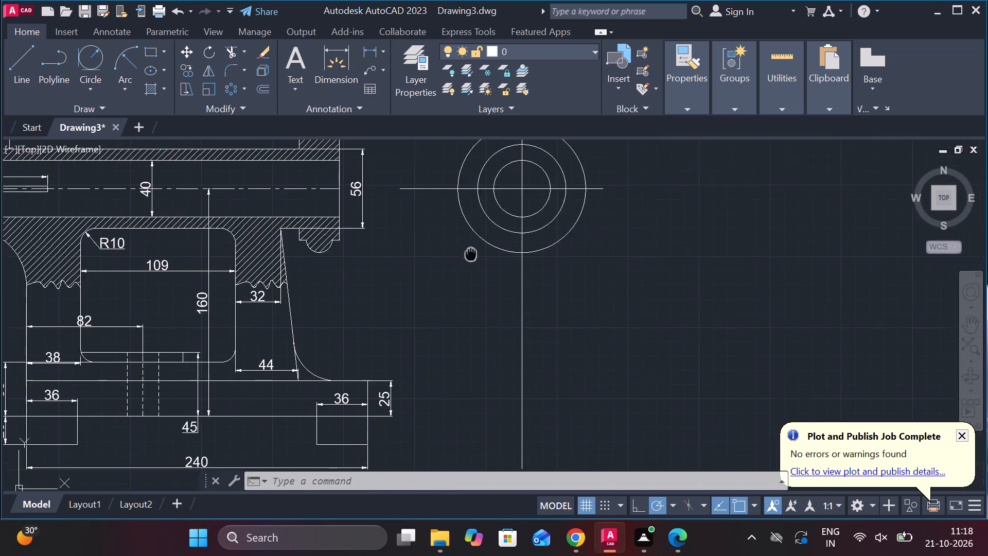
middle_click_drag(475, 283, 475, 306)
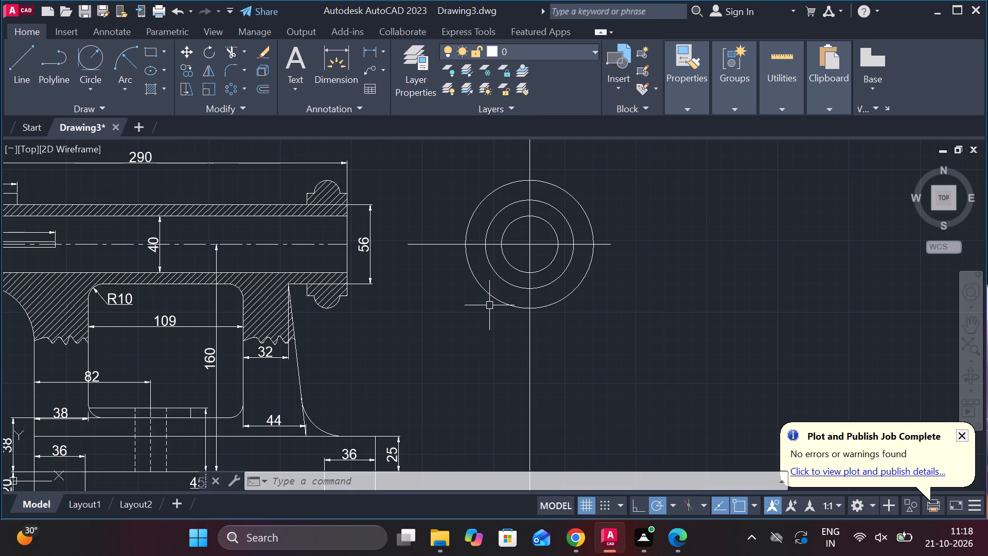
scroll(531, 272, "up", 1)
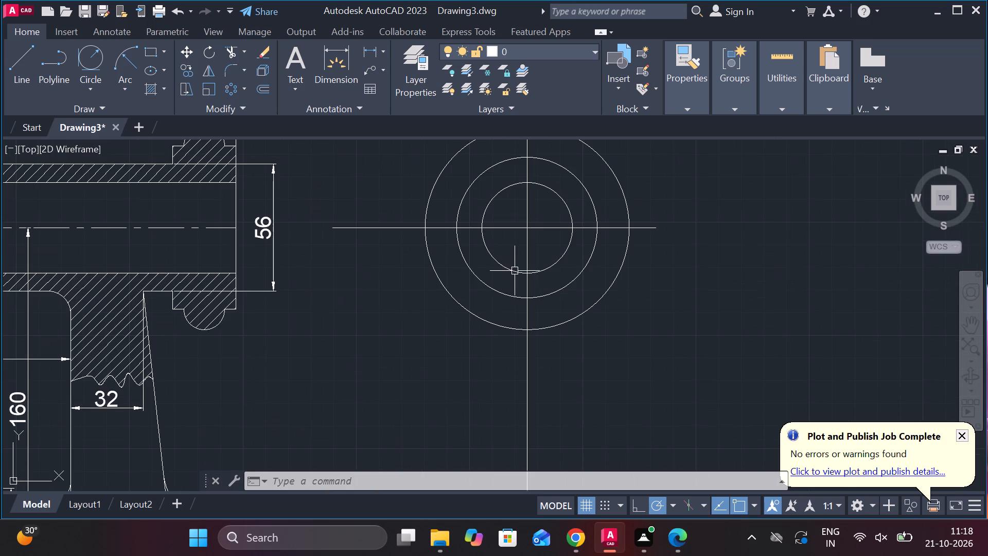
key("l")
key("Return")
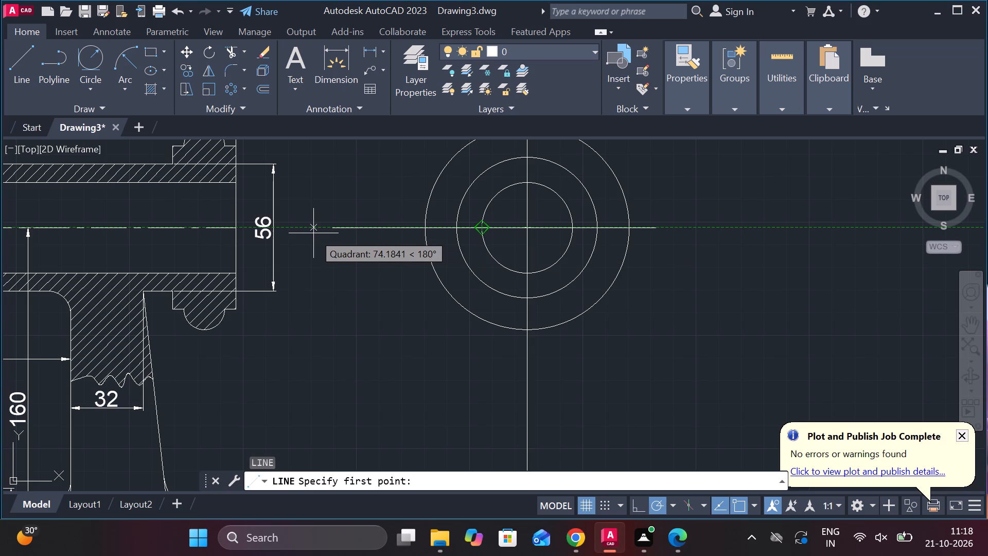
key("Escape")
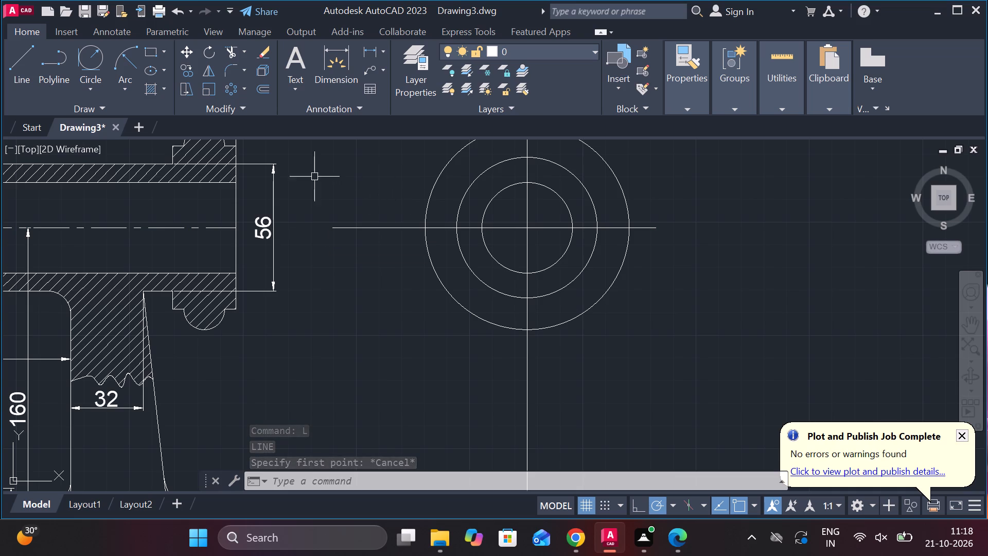
Start a new line for the side view at the concentric circles.
left_click(14, 67)
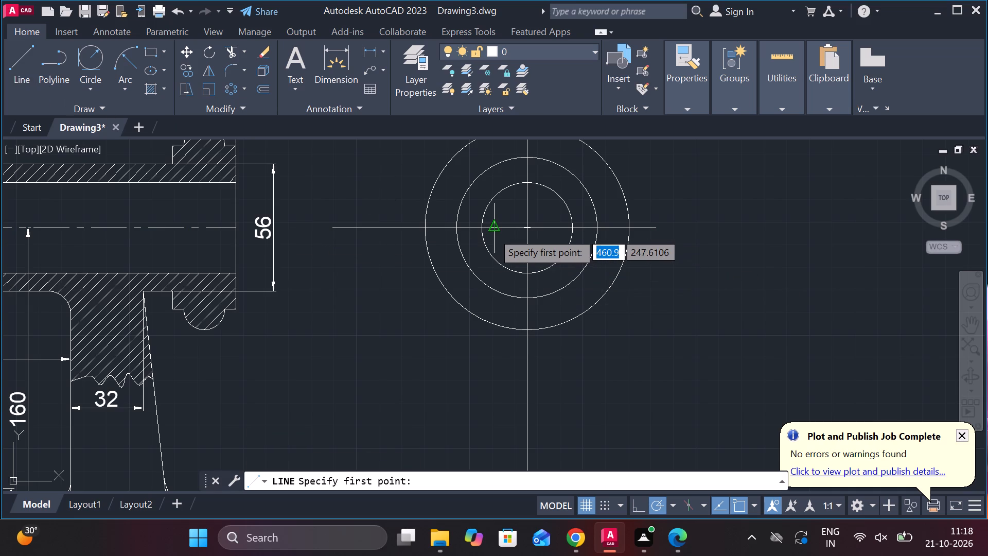
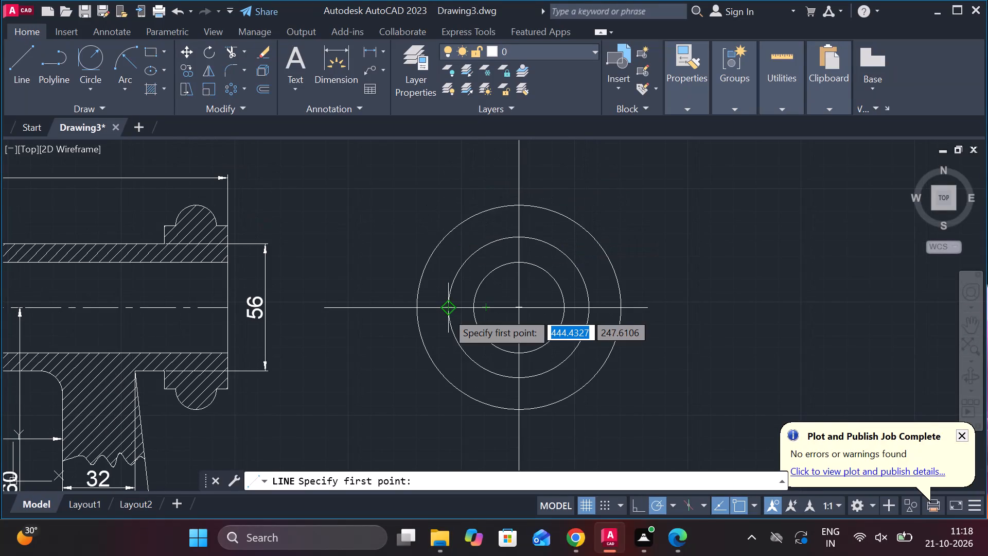
Draw a vertical line at the middle circle's left quadrant and lengthen it downward to about 118 overall, reaching past the circles.
left_click(447, 312)
left_click(456, 169)
key("grave")
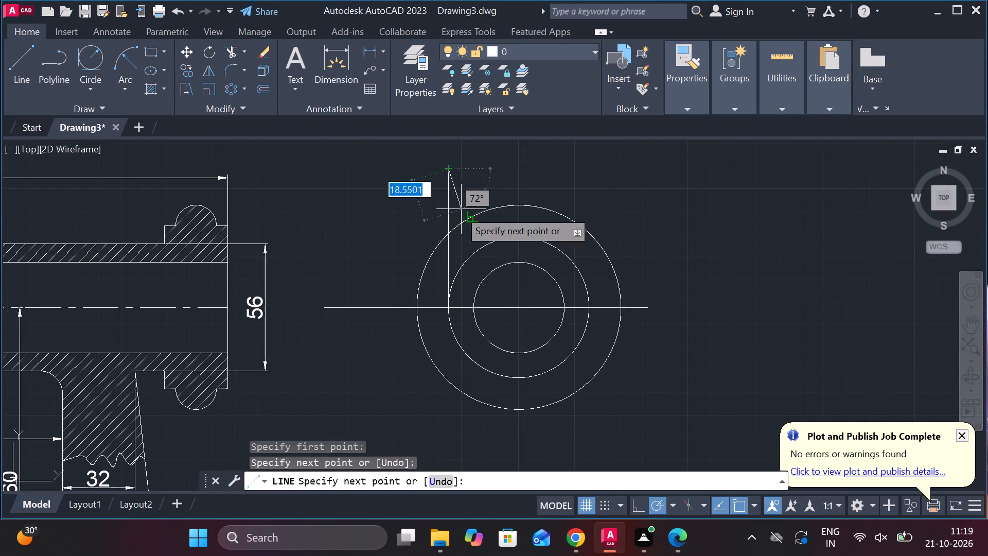
key("Escape")
left_click(448, 205)
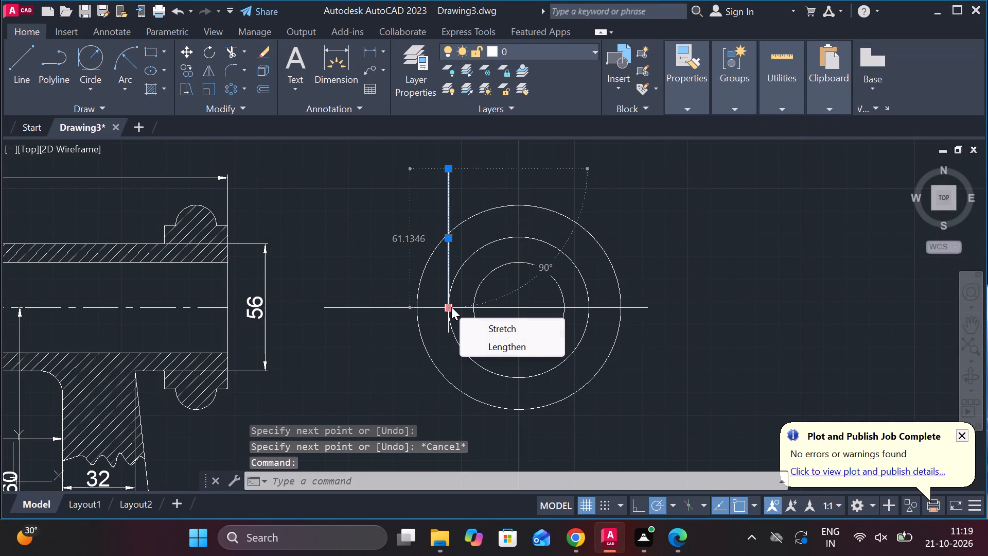
left_click(504, 339)
middle_click_drag(483, 376, 479, 348)
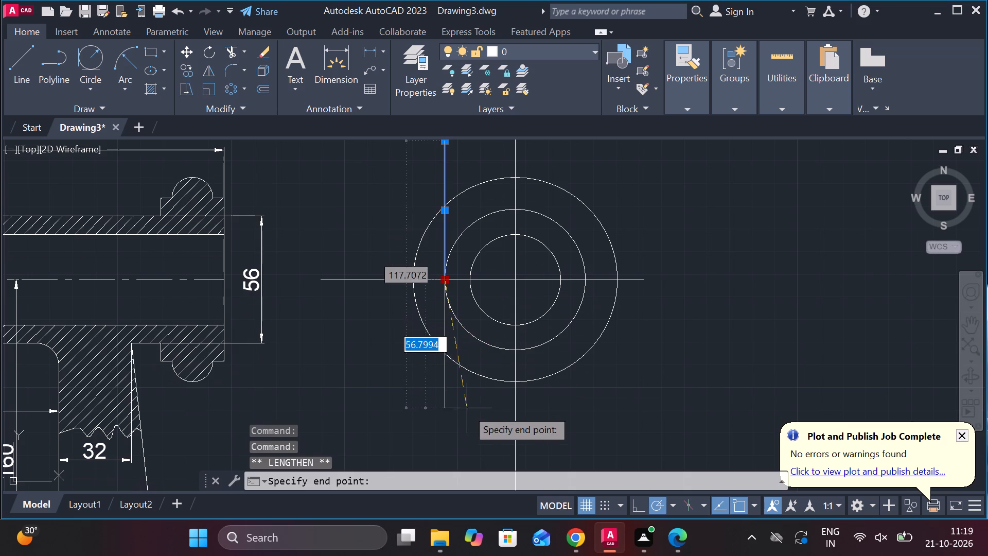
left_click(467, 409)
key("Escape")
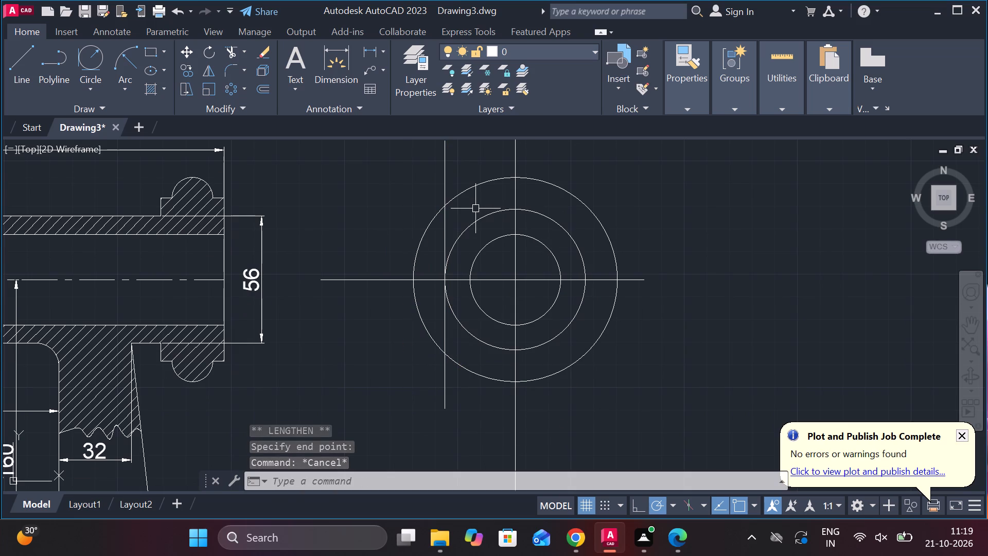
Offset the new vertical line by 11 to both sides.
middle_click_drag(485, 211, 495, 242)
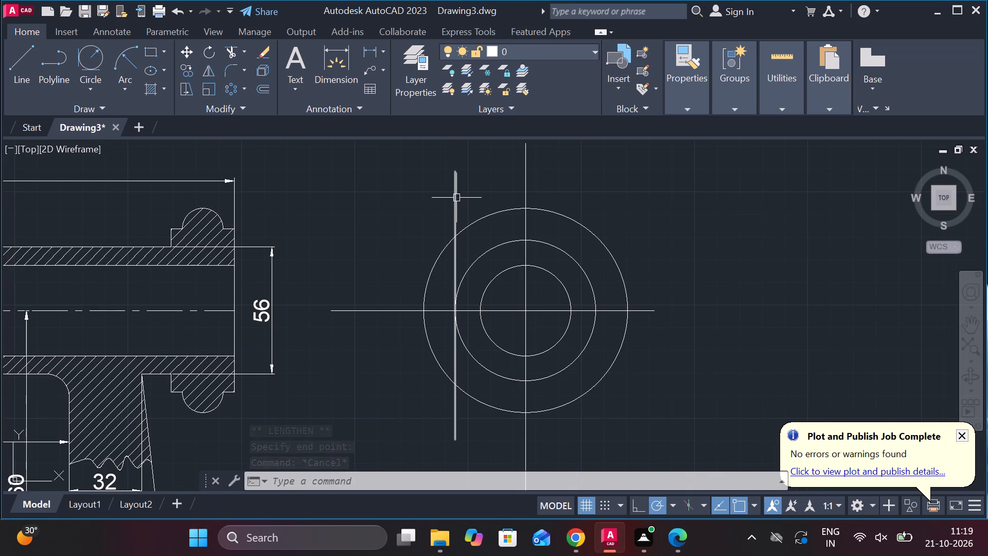
left_click(456, 198)
key("o")
key("Return")
key("Return")
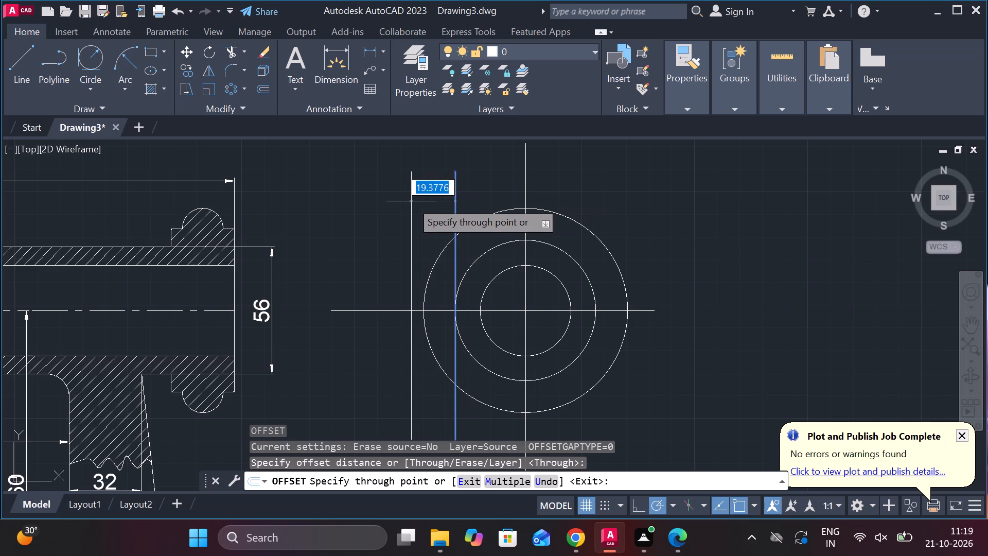
type("11")
key("space")
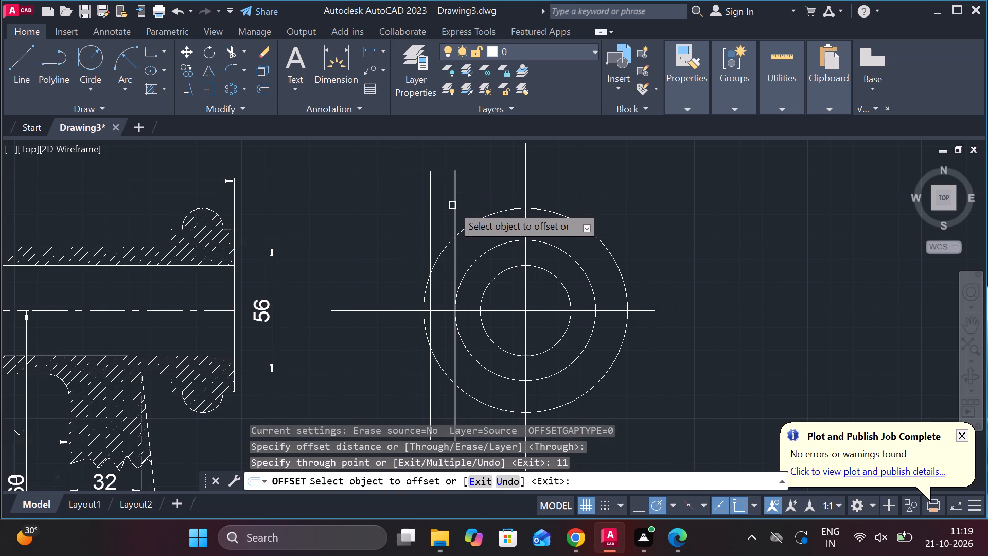
left_click(455, 199)
type("11")
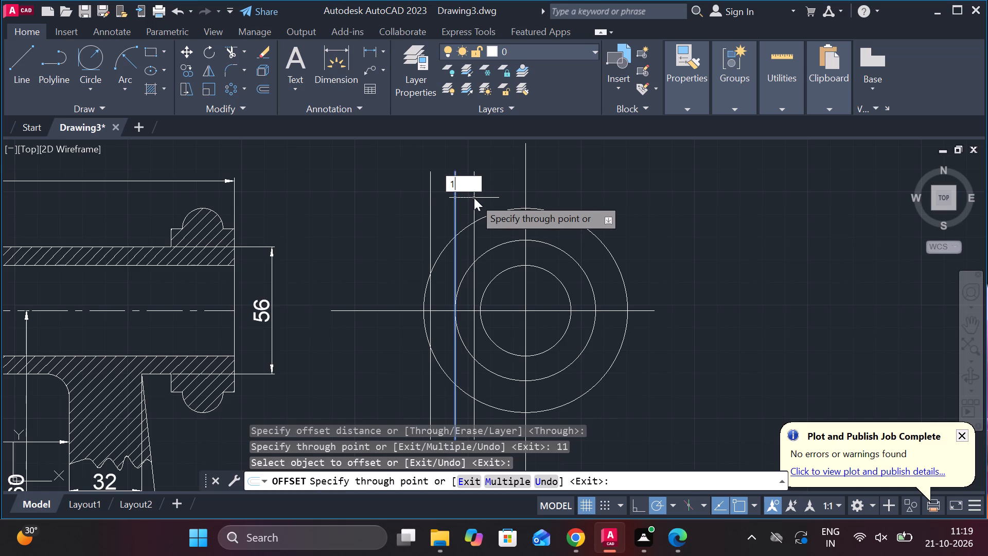
key("space")
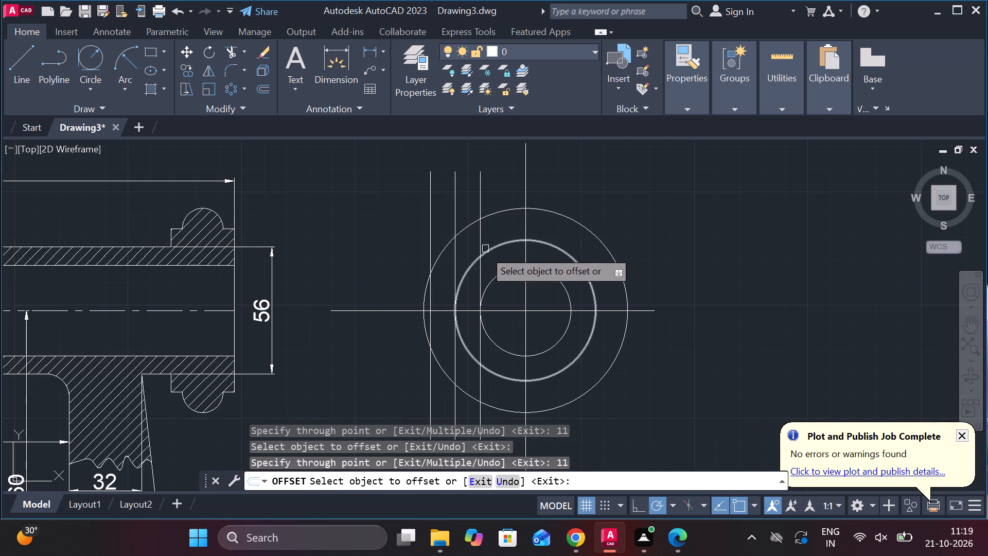
key("Escape")
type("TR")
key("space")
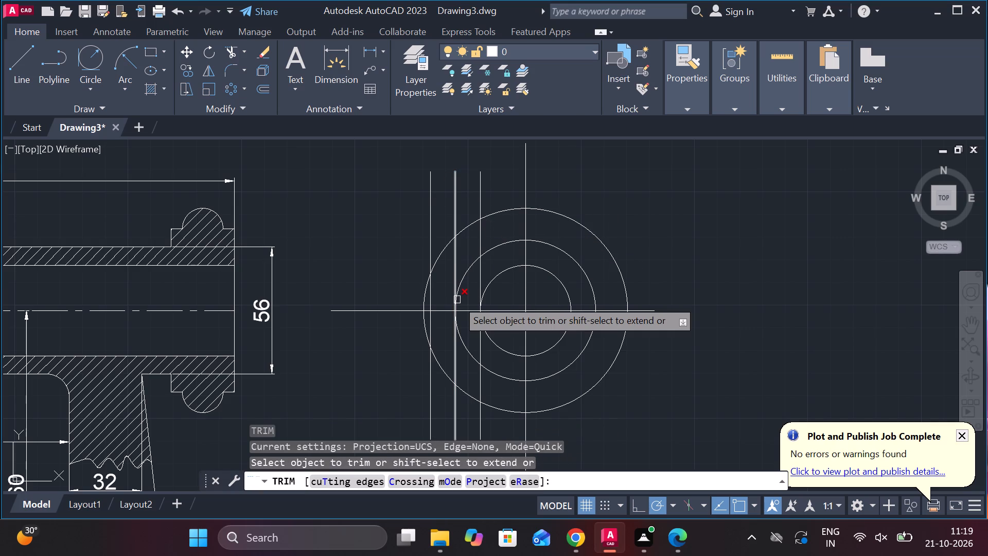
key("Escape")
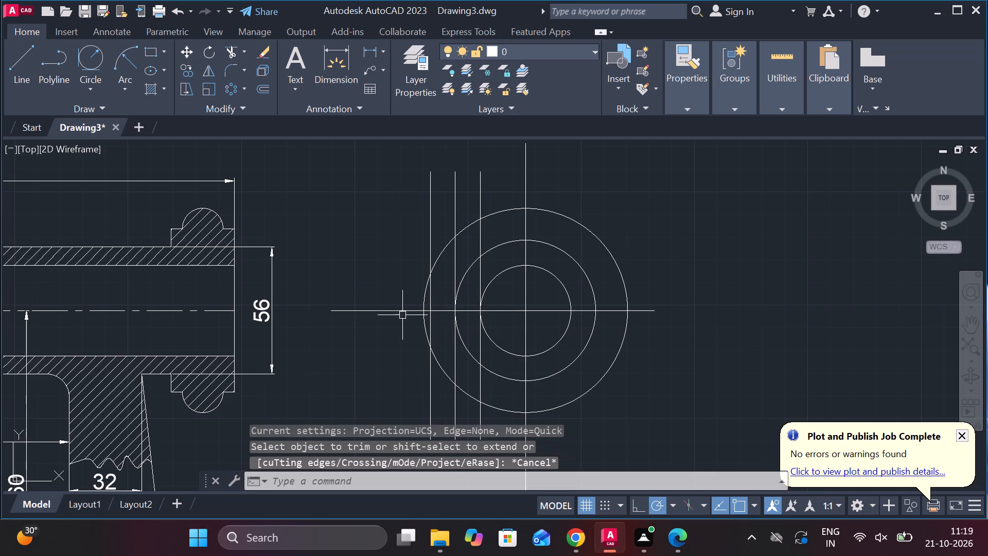
Offset the circles' horizontal centre line 37 upward and 35 downward.
left_click(402, 312)
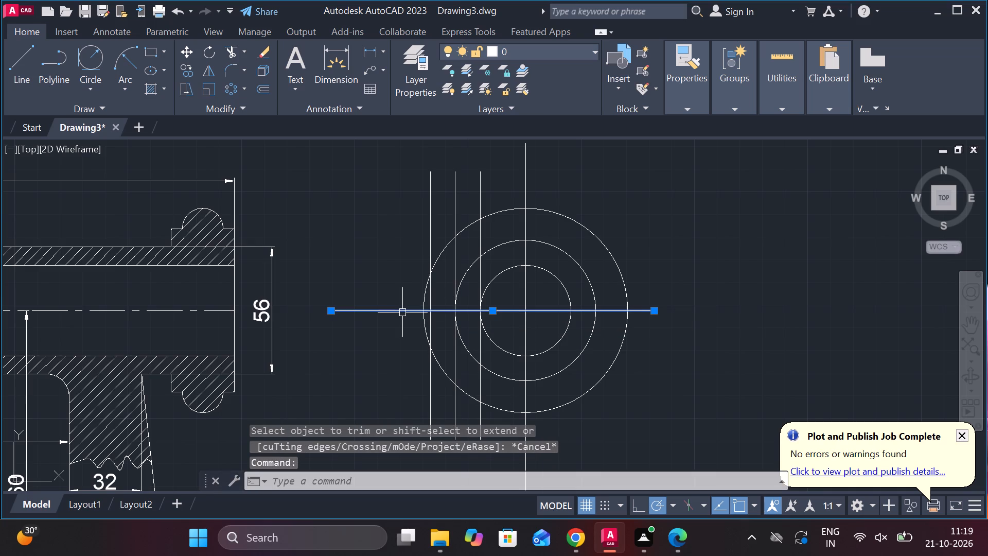
key("o")
key("Return")
key("Return")
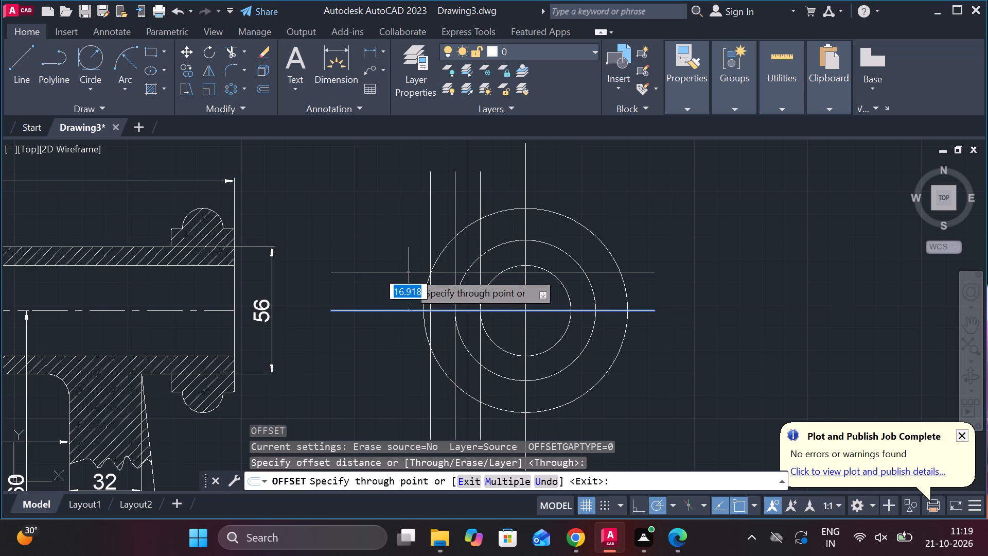
type("37")
key("space")
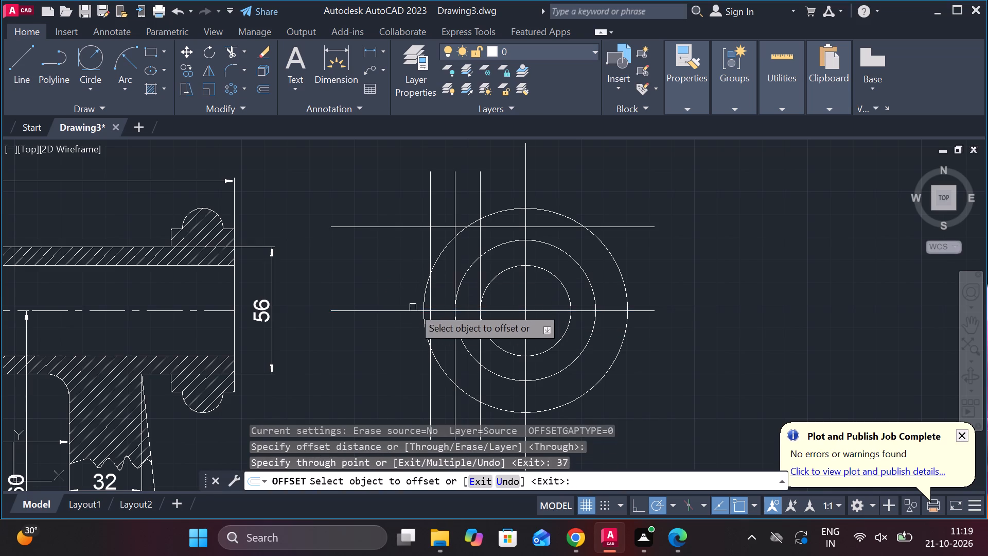
left_click(407, 311)
key("3")
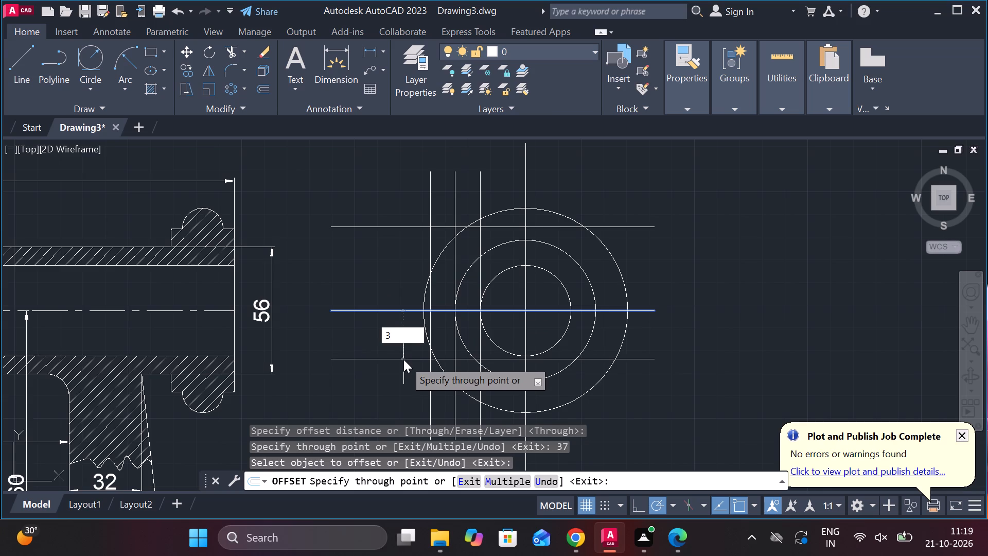
key("5")
key("Return")
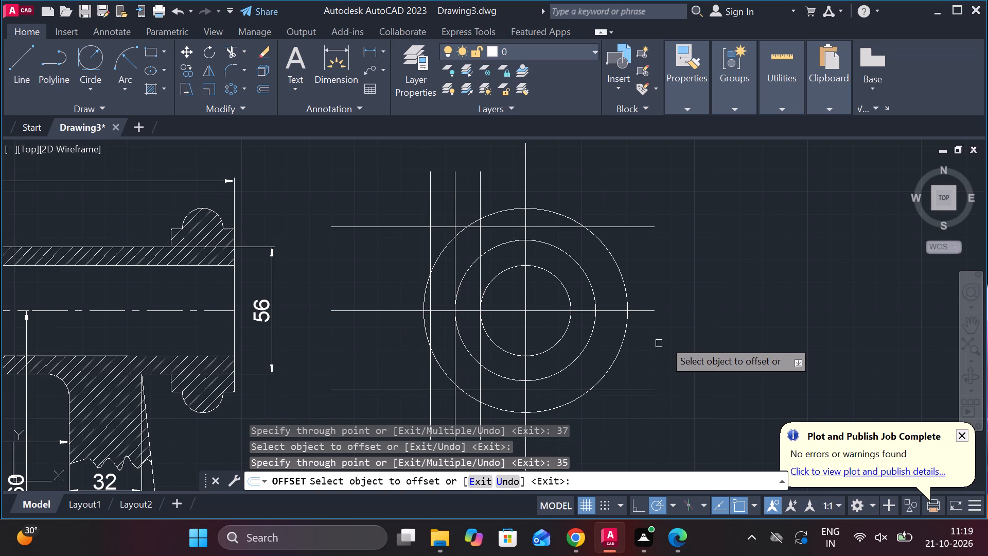
key("Escape")
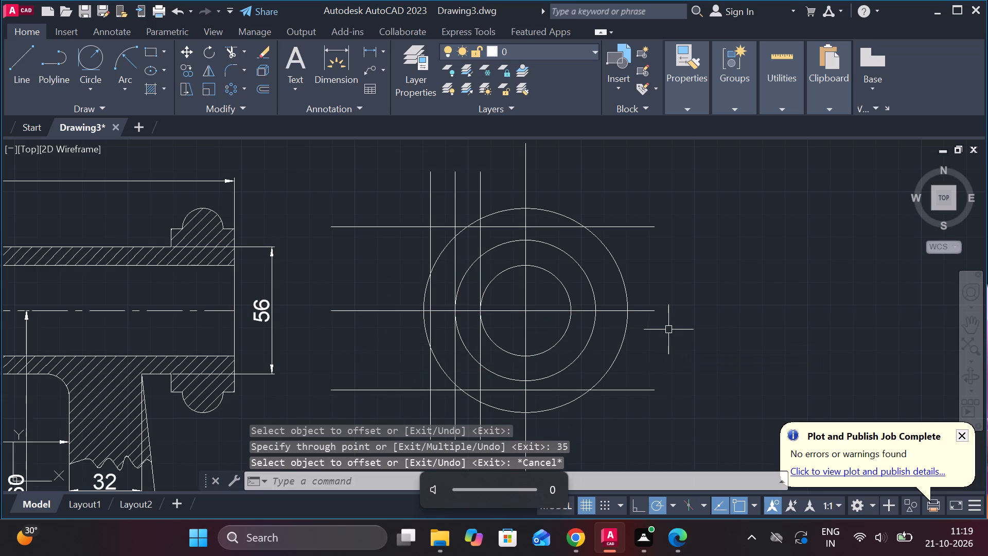
Trim the three vertical lines above the upper offset line, and trim that line on both sides of them up to the vertical centre line.
type("TR")
key("space")
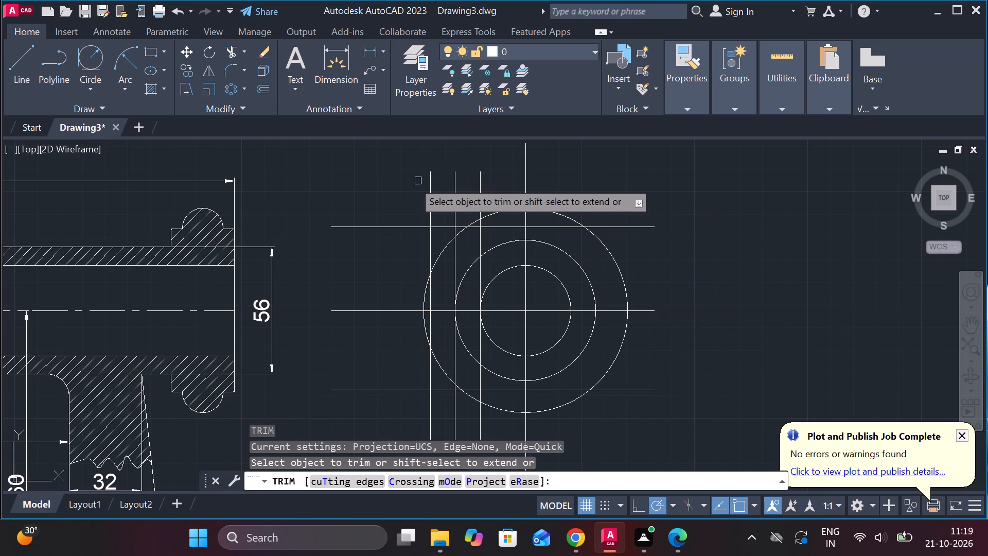
left_click_drag(387, 189, 472, 192)
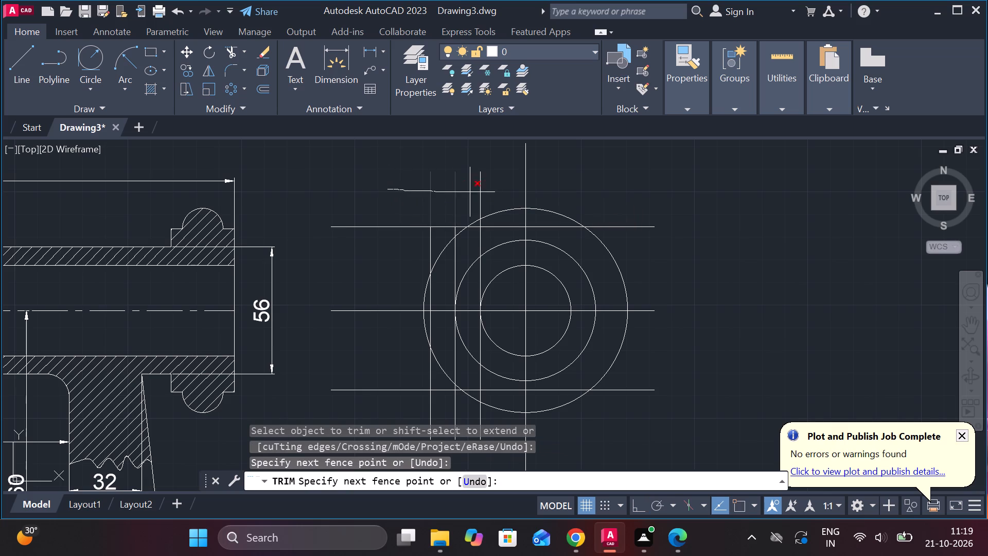
left_click_drag(472, 192, 497, 192)
scroll(435, 203, "up", 1)
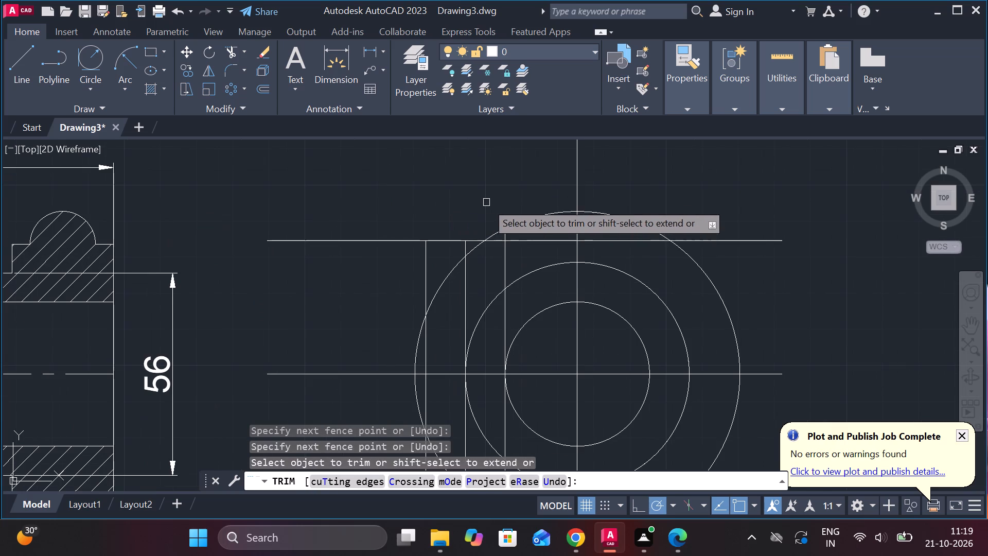
left_click(506, 235)
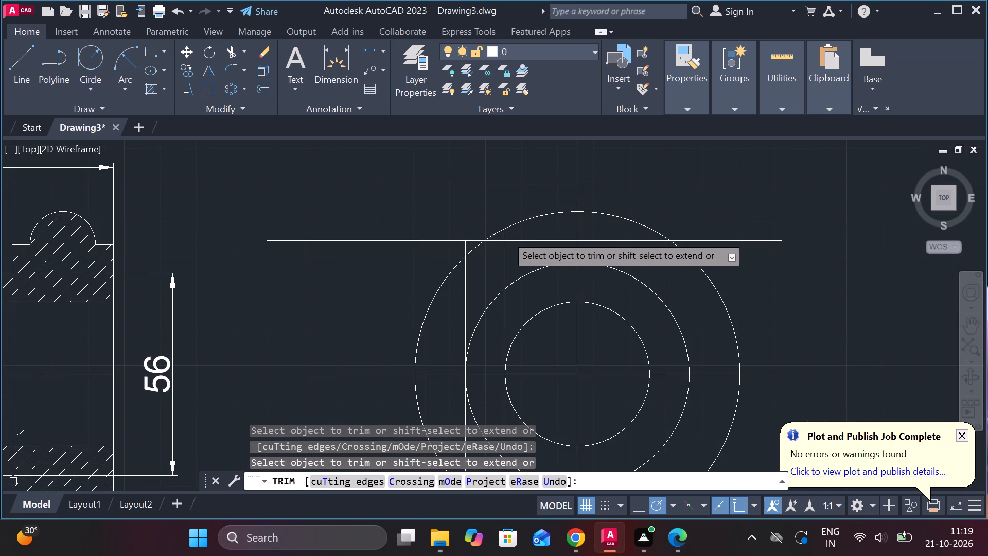
left_click(530, 238)
left_click(394, 240)
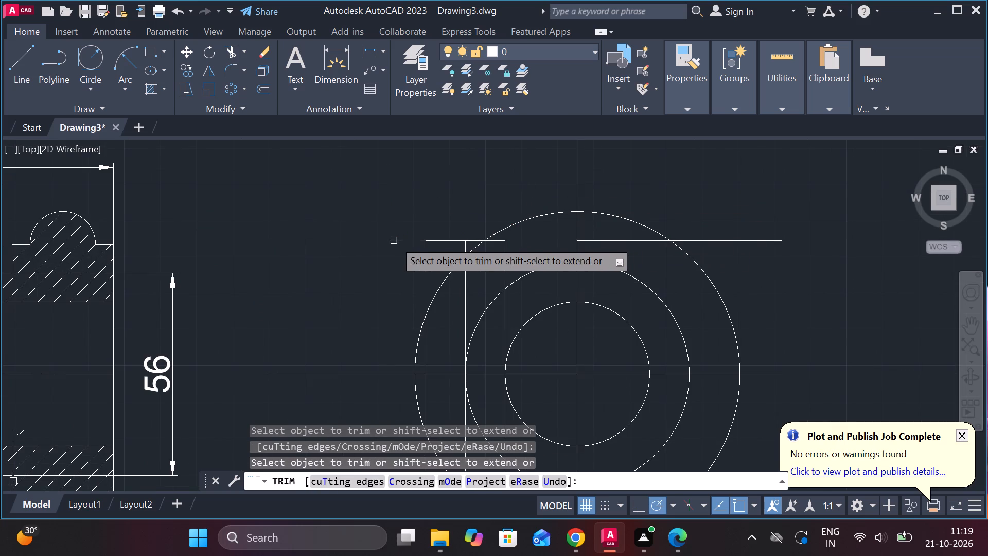
Trim the two outer verticals just below the horizontal centre line, and remove the rest of the upper offset line beyond the vertical centre line.
middle_click(380, 264)
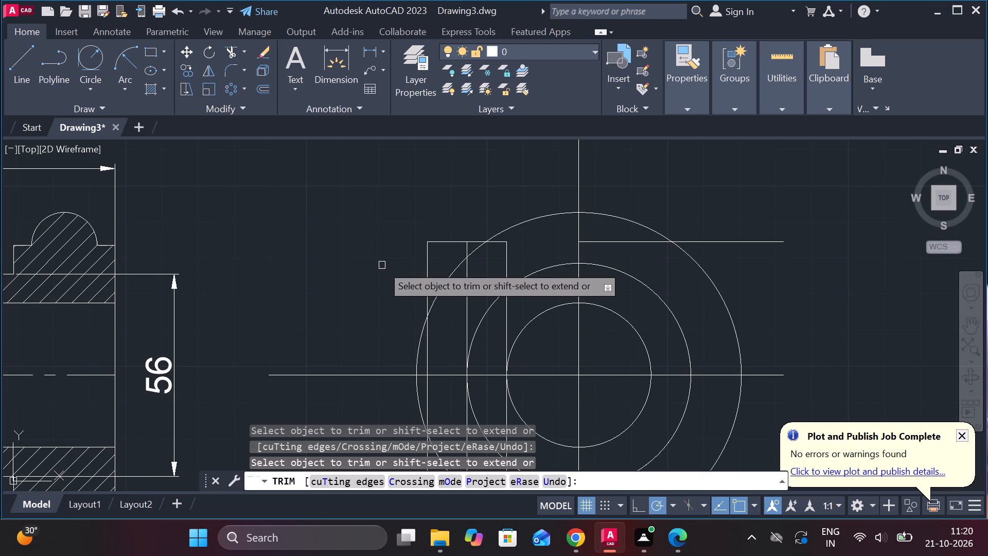
middle_click_drag(376, 263, 369, 255)
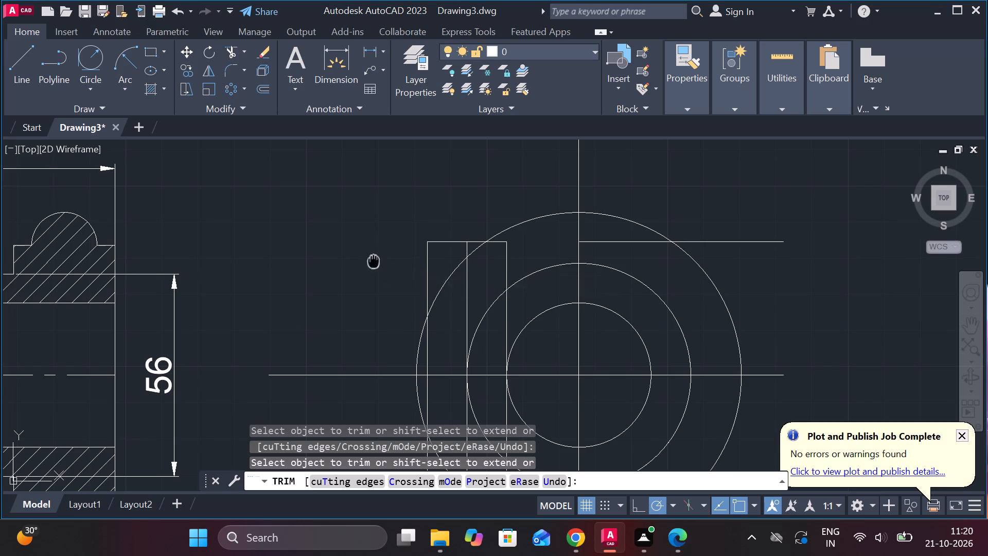
middle_click_drag(369, 255, 354, 199)
left_click(404, 323)
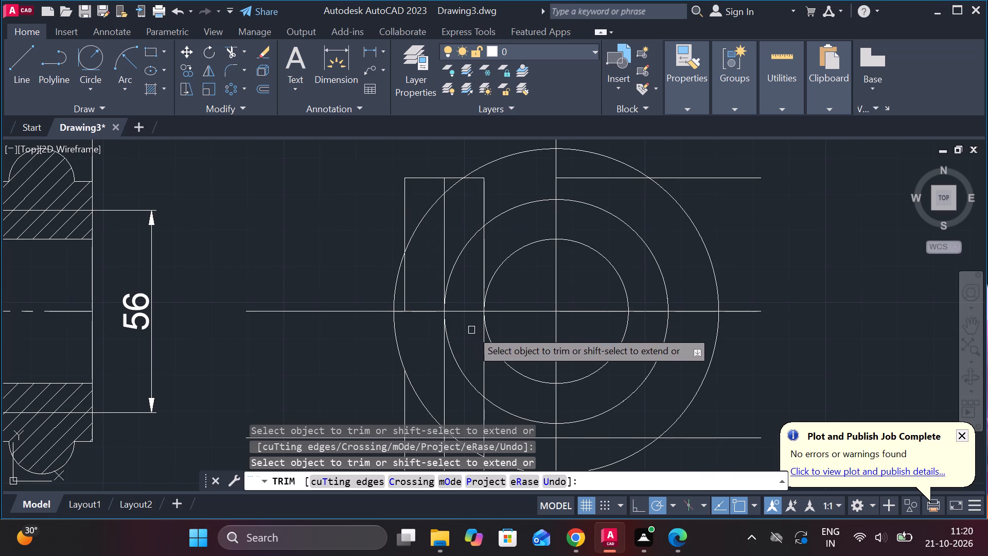
left_click(481, 341)
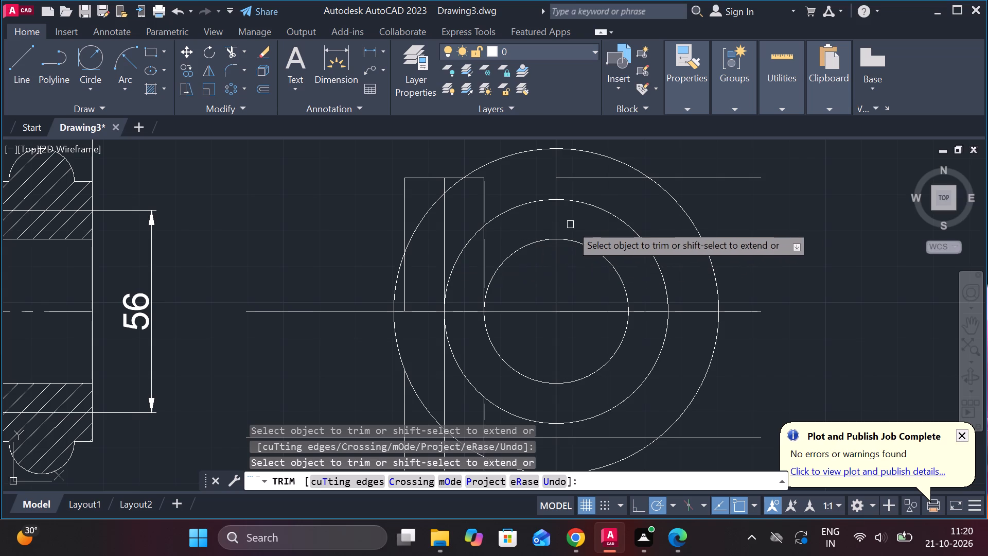
left_click(575, 179)
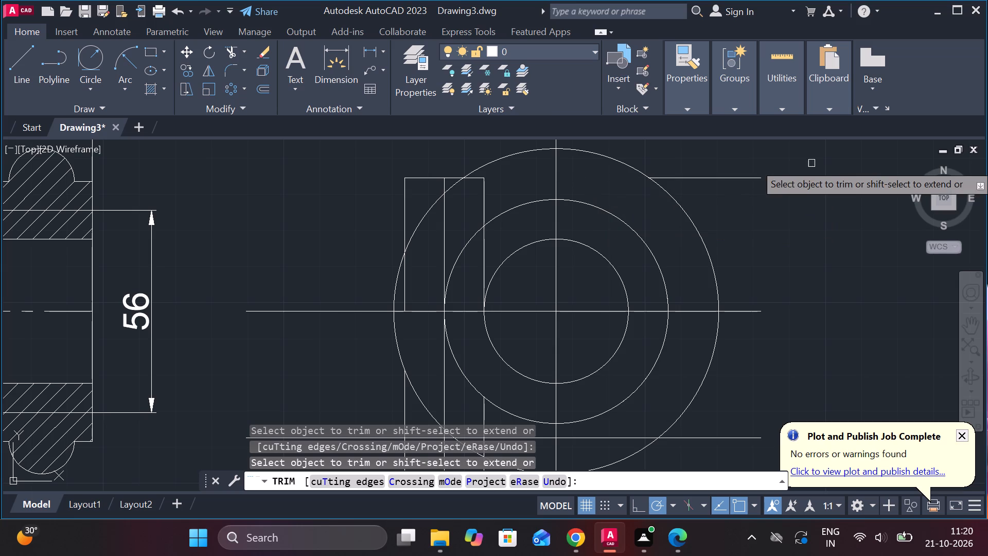
left_click(757, 180)
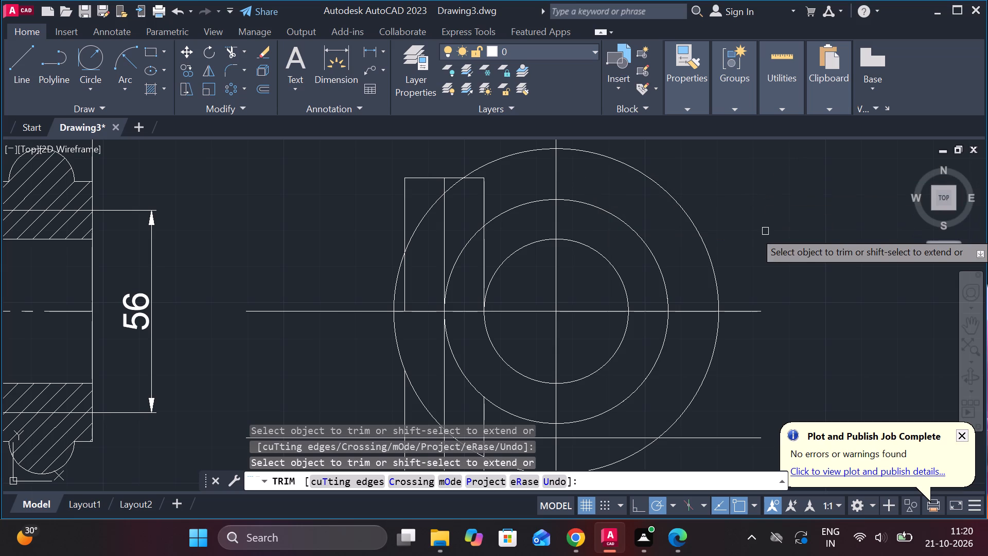
Trim the outer circle's arc between the leftmost vertical line and the upper offset line.
middle_click_drag(762, 234, 758, 188)
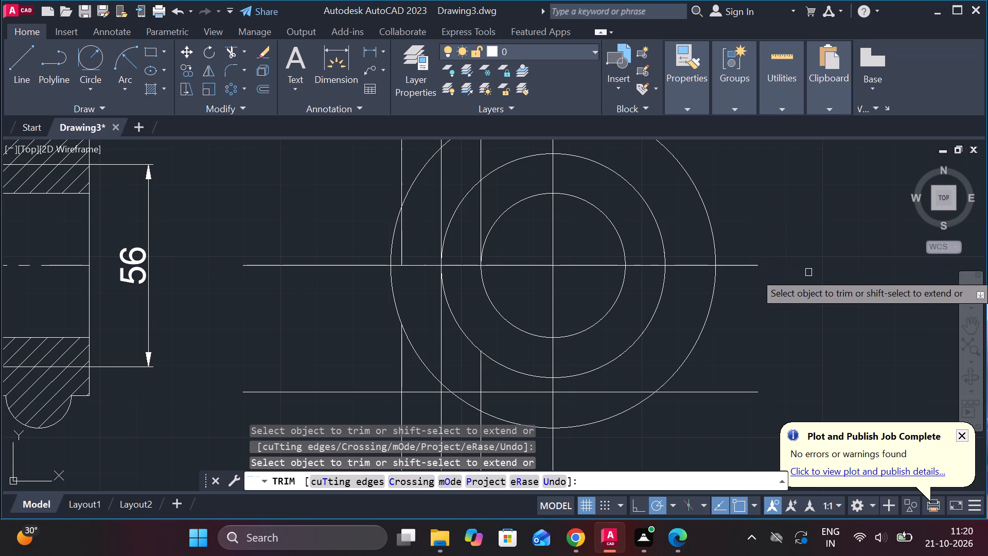
scroll(808, 272, "down", 1)
scroll(510, 213, "up", 2)
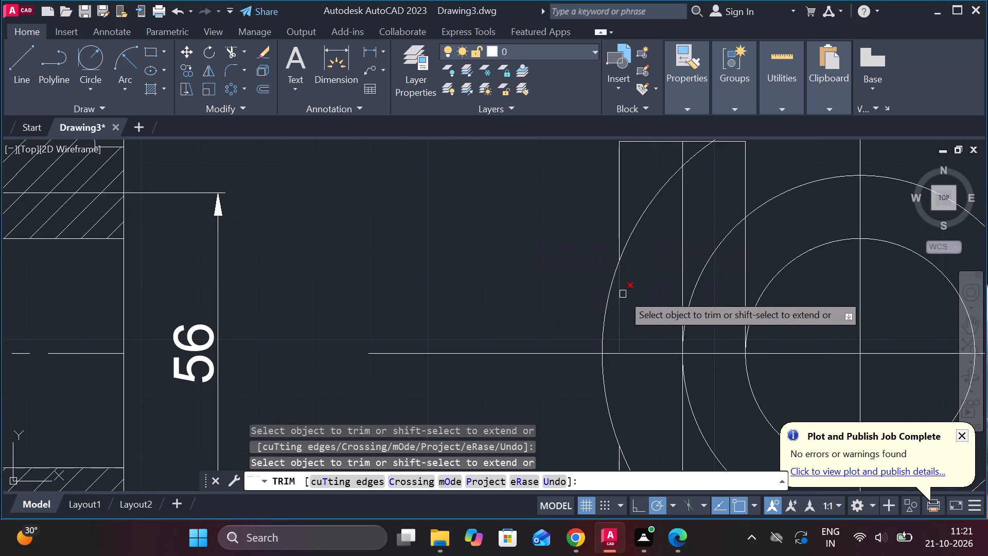
left_click(633, 242)
left_click(643, 204)
left_click(700, 156)
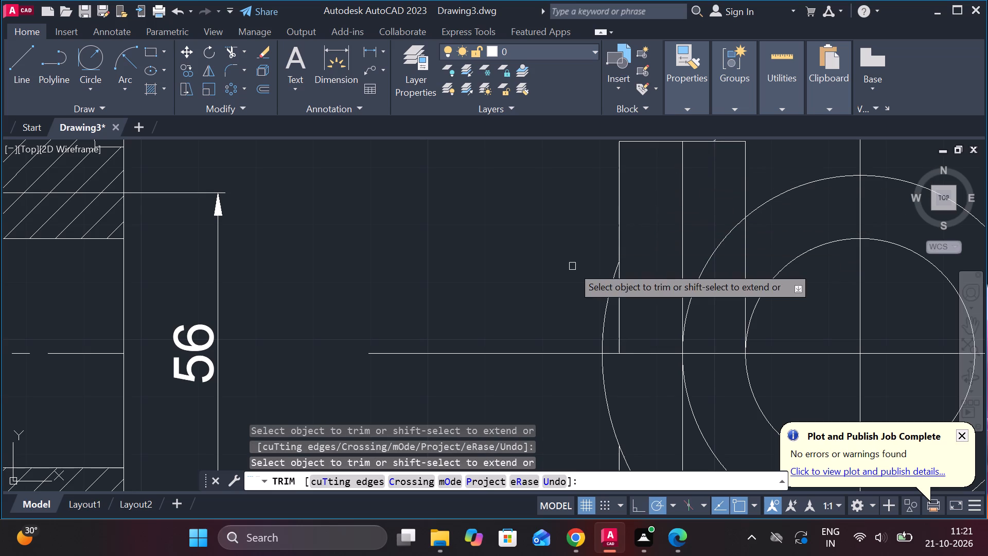
middle_click_drag(498, 194, 417, 39)
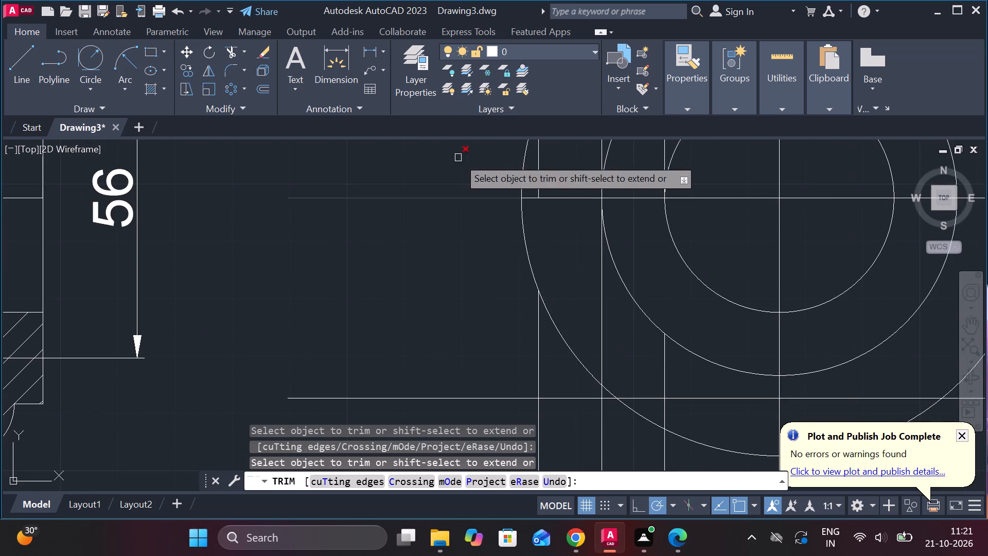
scroll(445, 225, "down", 1)
middle_click_drag(445, 227, 445, 231)
middle_click_drag(445, 237, 403, 309)
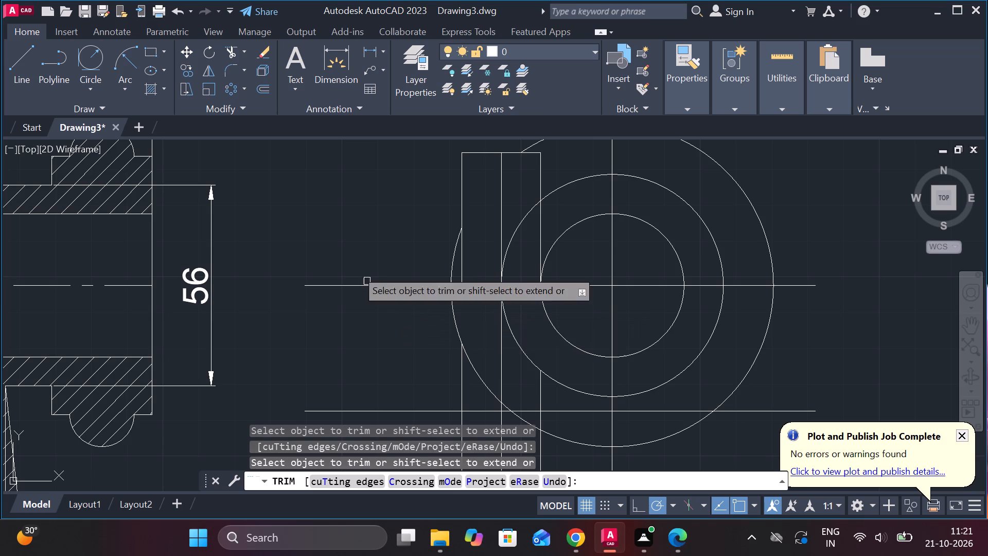
key("Escape")
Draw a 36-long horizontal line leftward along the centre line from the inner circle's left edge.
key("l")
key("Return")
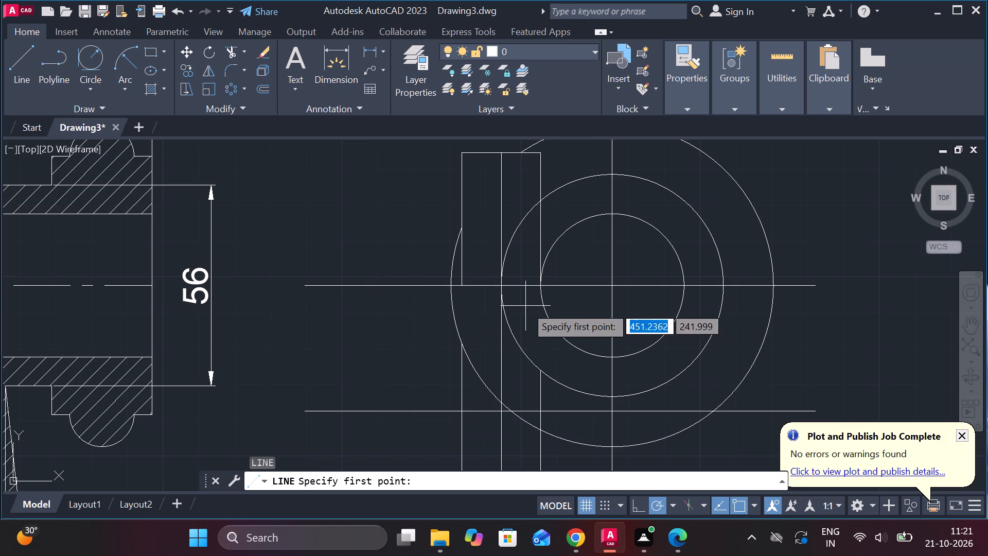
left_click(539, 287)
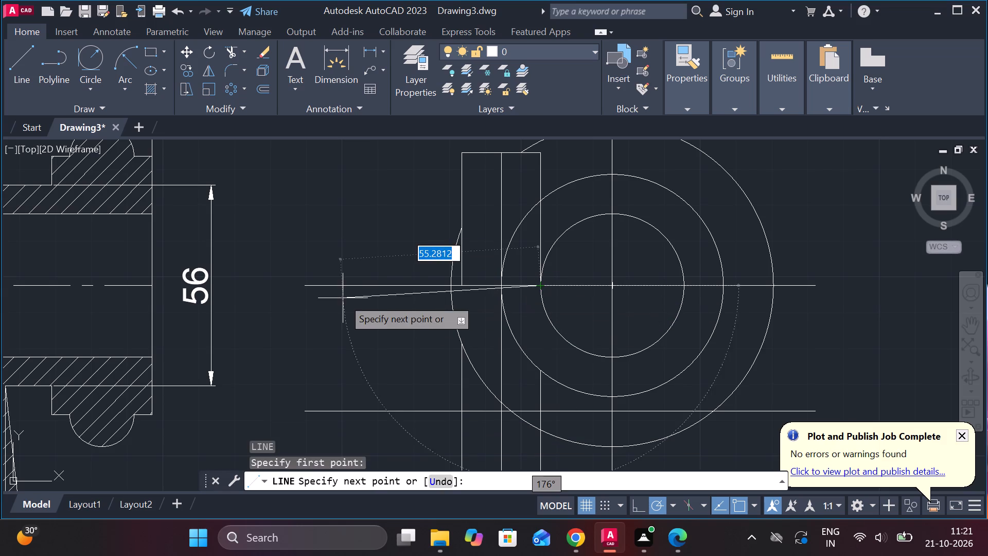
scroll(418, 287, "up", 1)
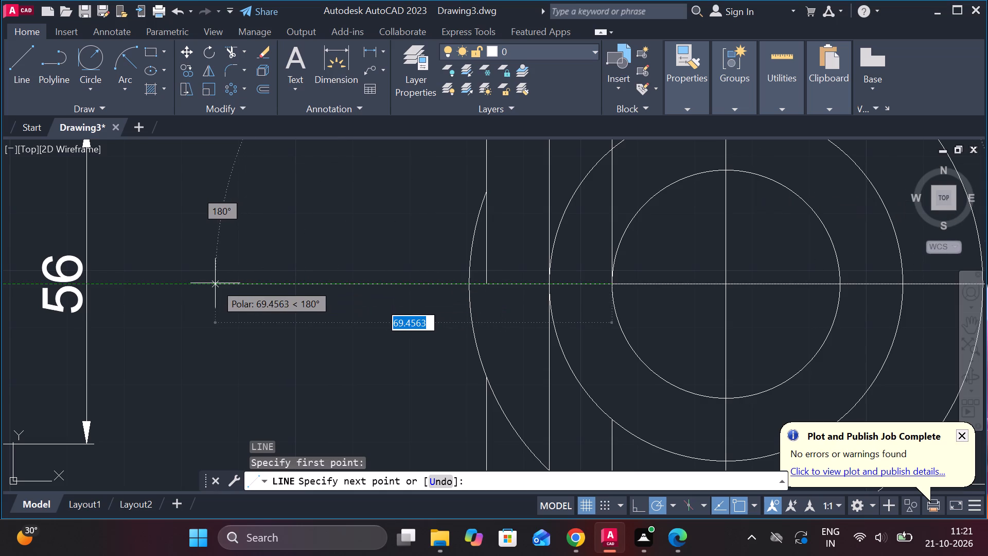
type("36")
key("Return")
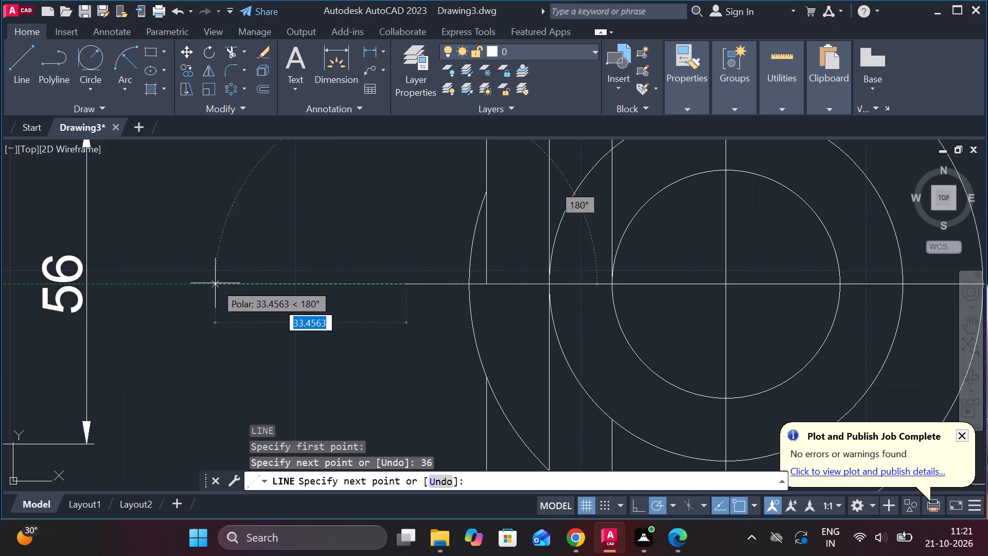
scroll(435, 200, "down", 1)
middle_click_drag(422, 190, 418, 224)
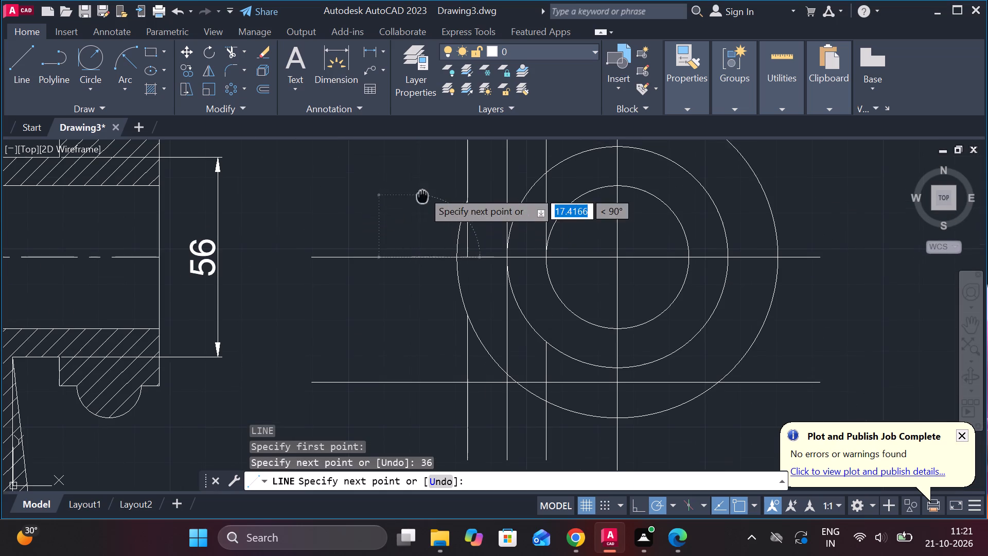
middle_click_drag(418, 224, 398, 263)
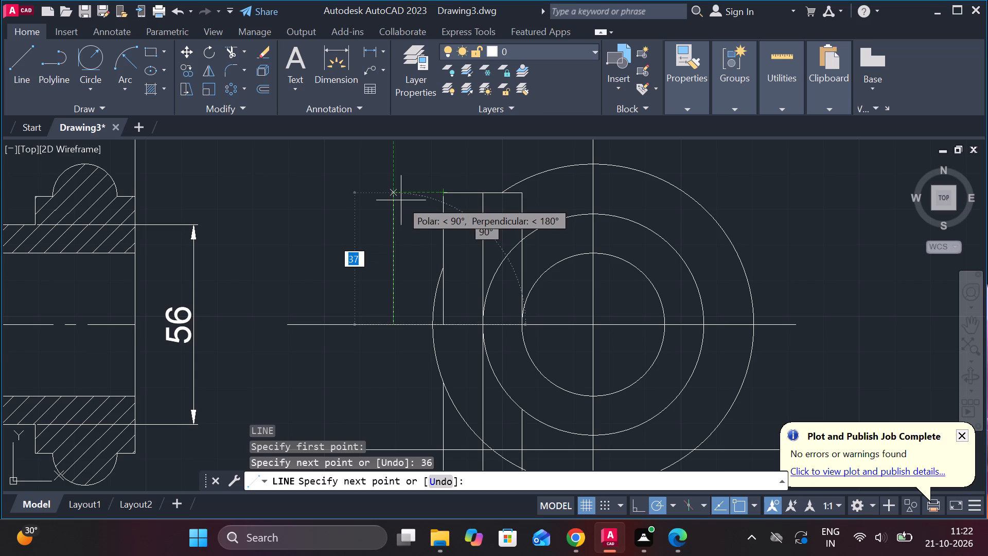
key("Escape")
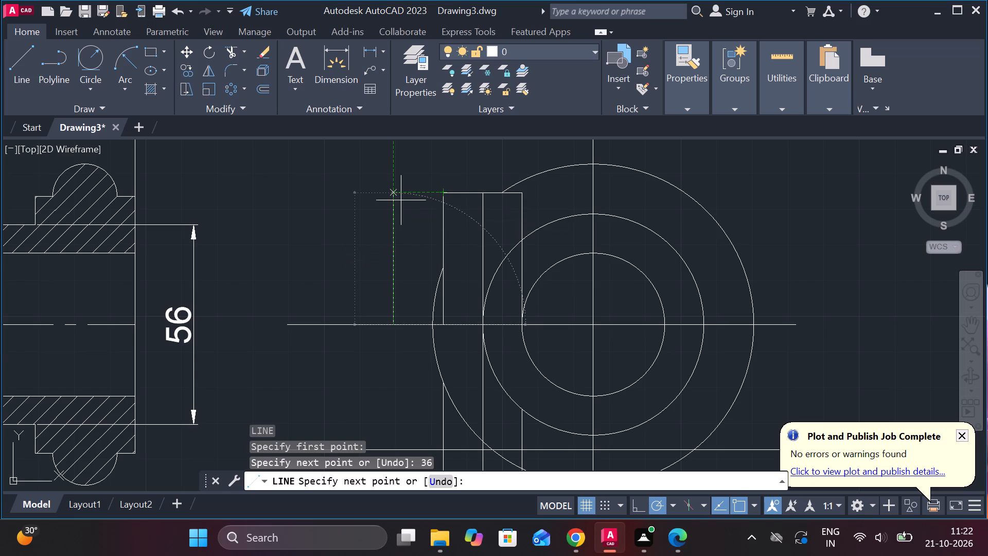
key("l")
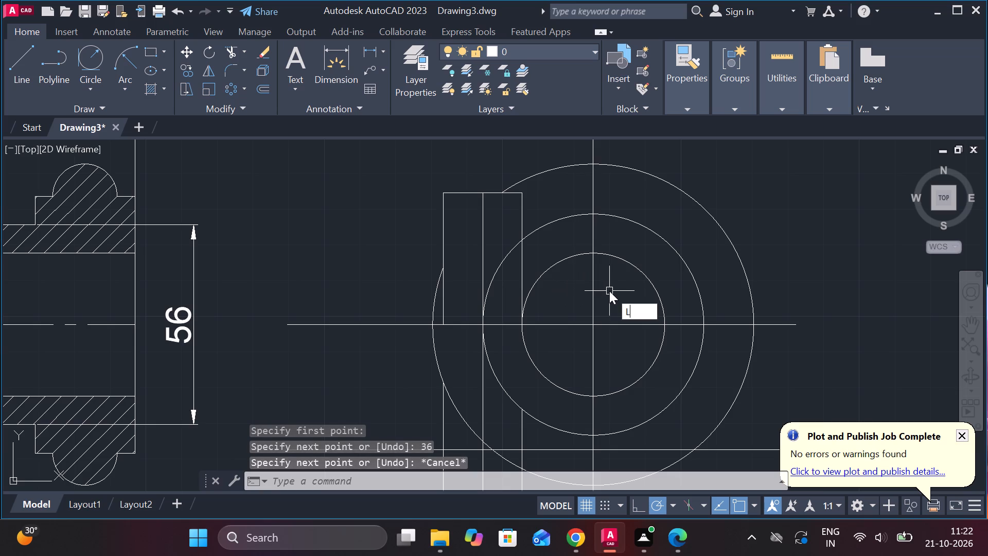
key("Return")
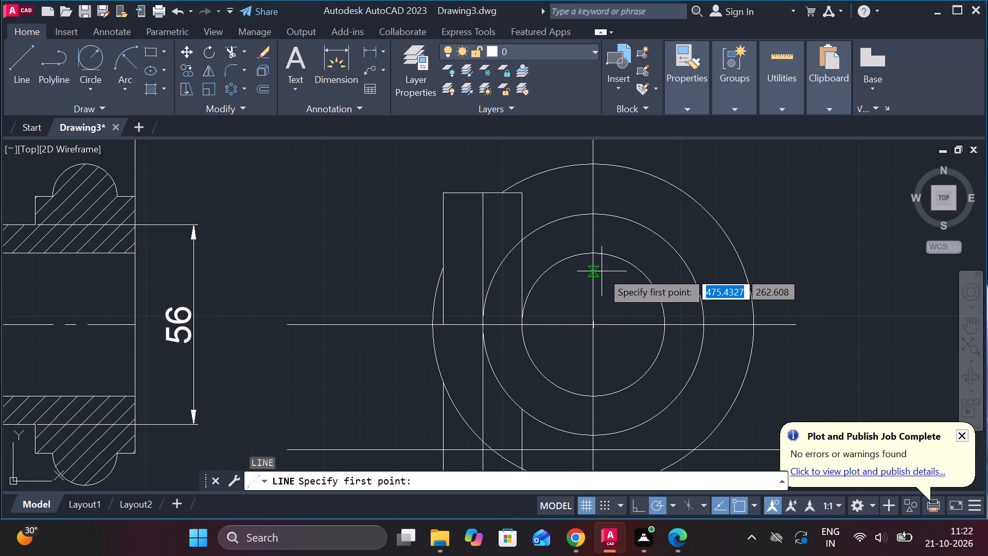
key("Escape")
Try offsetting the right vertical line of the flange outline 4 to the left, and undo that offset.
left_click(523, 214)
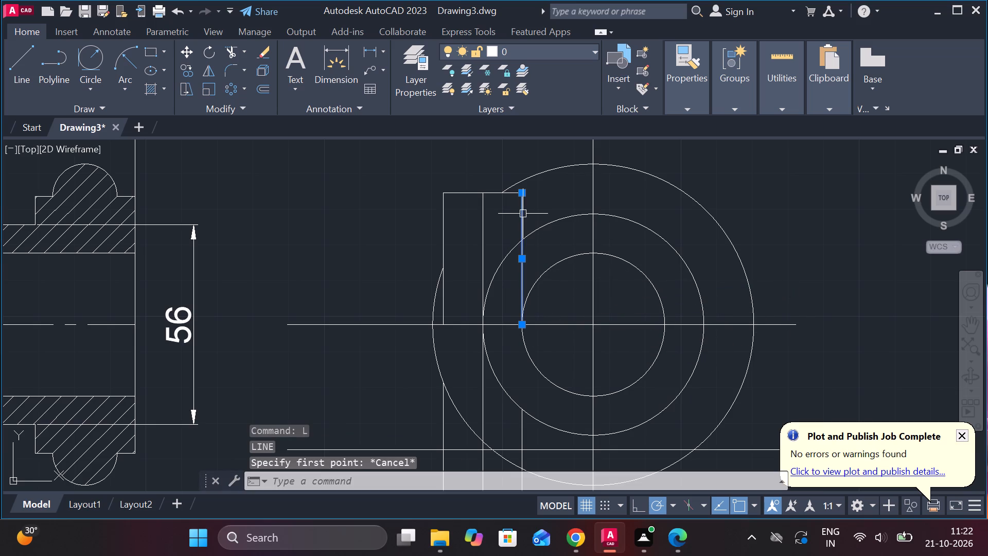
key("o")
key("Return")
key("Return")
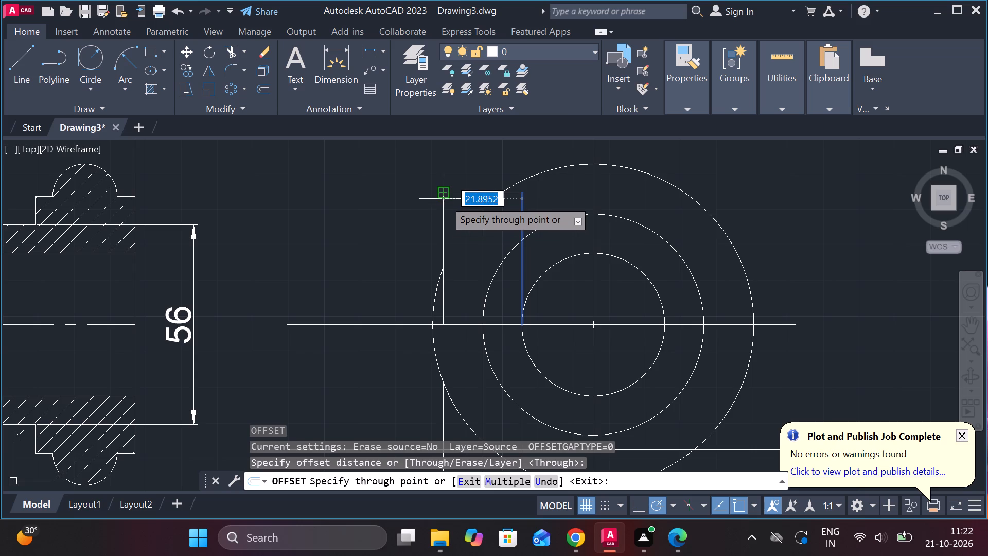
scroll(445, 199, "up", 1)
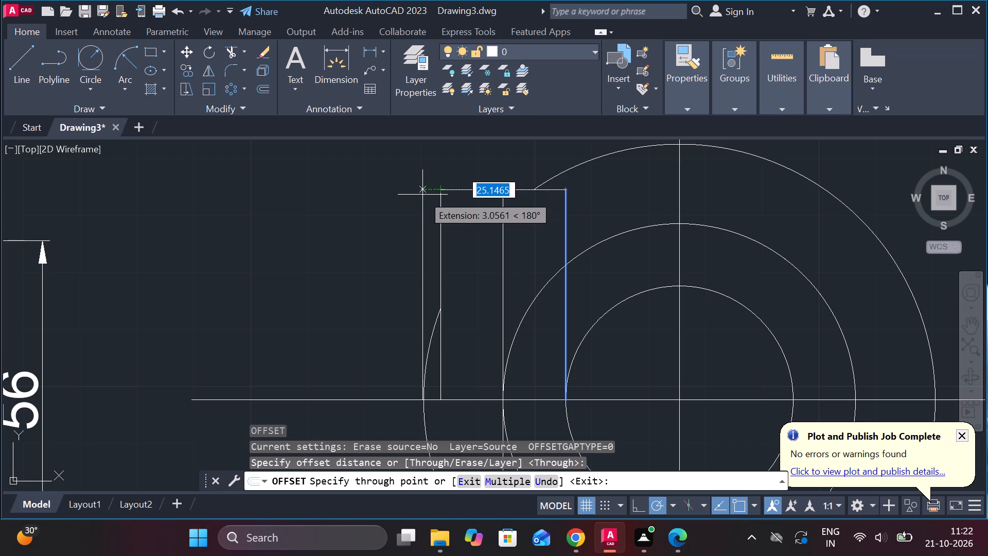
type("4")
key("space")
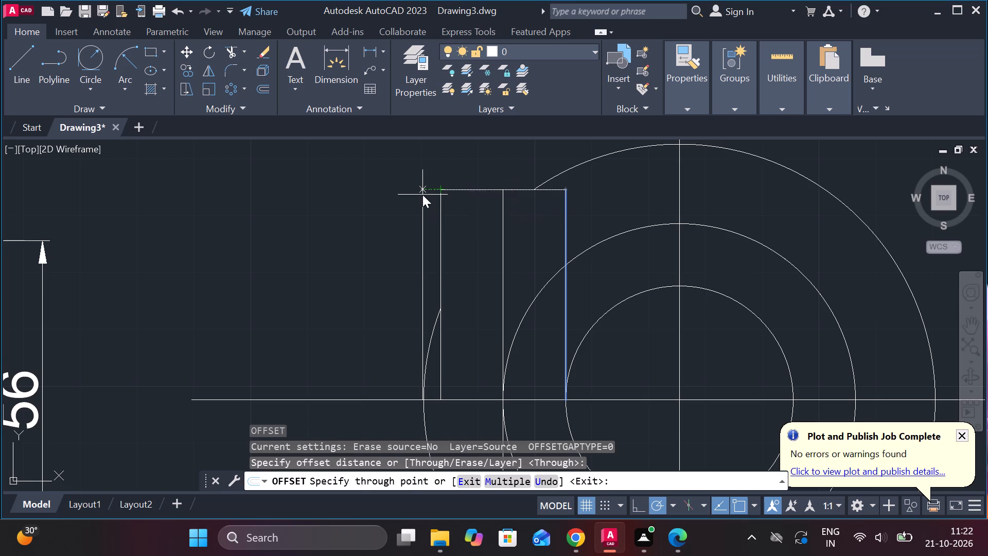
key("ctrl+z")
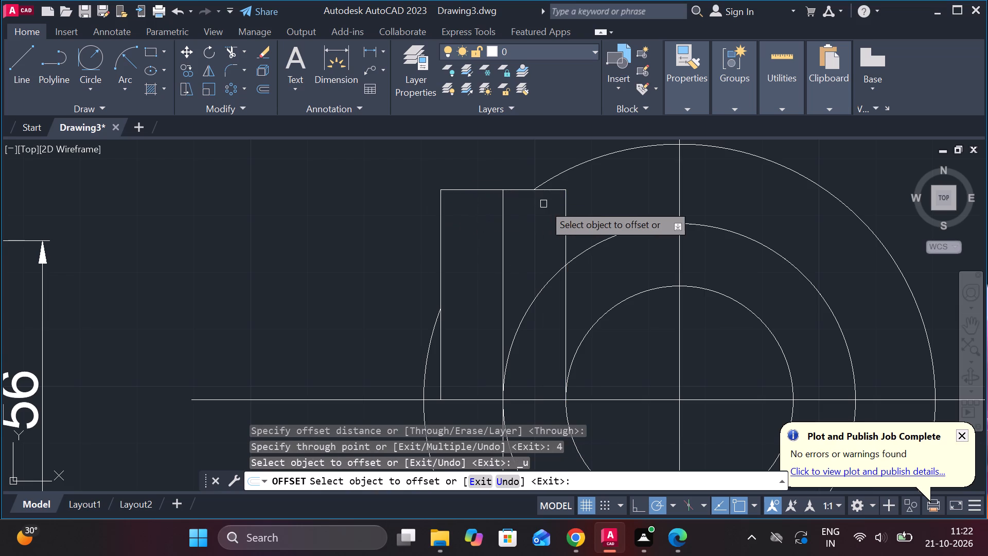
Offset the right vertical line of the flange outline 26 to the left and 4 to the right.
left_click(562, 212)
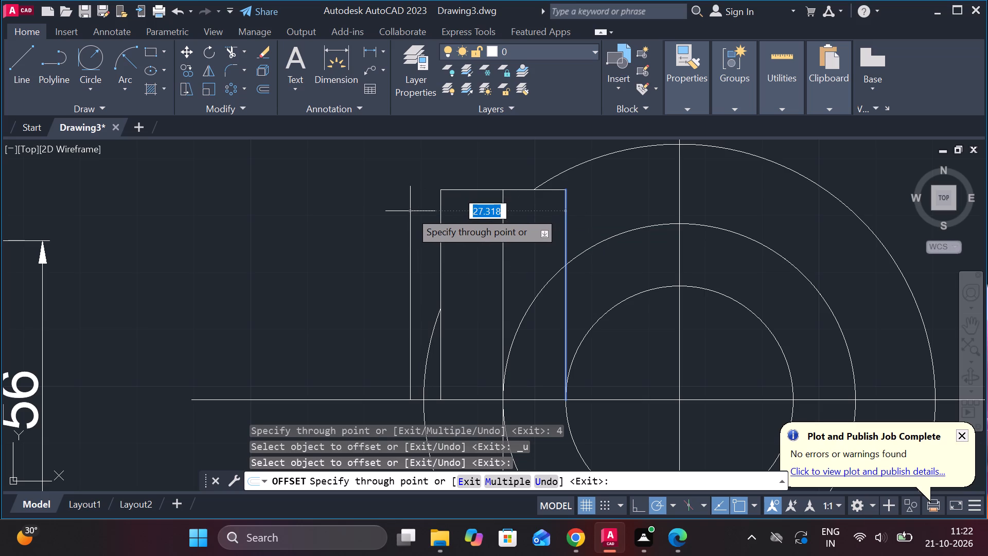
key("2")
type("6")
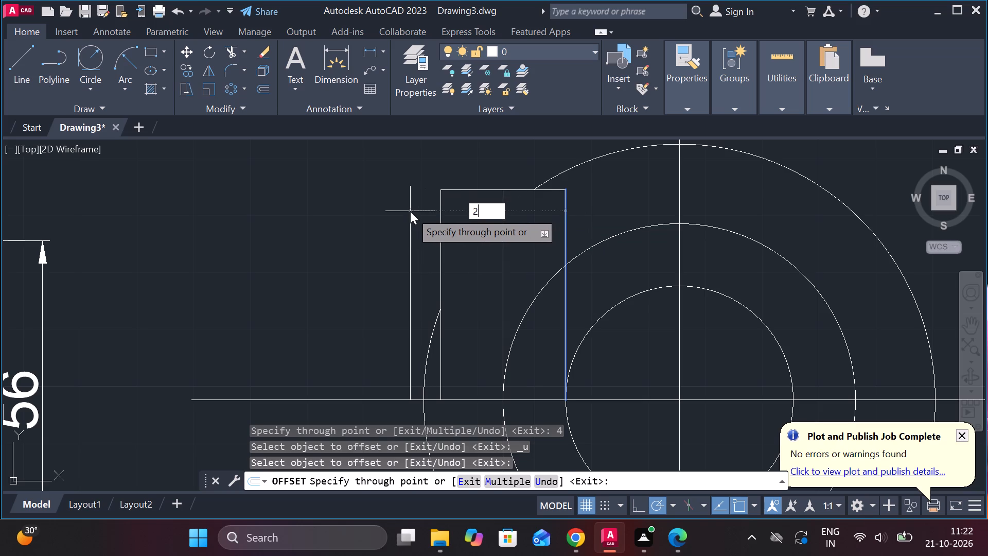
key("space")
left_click(562, 206)
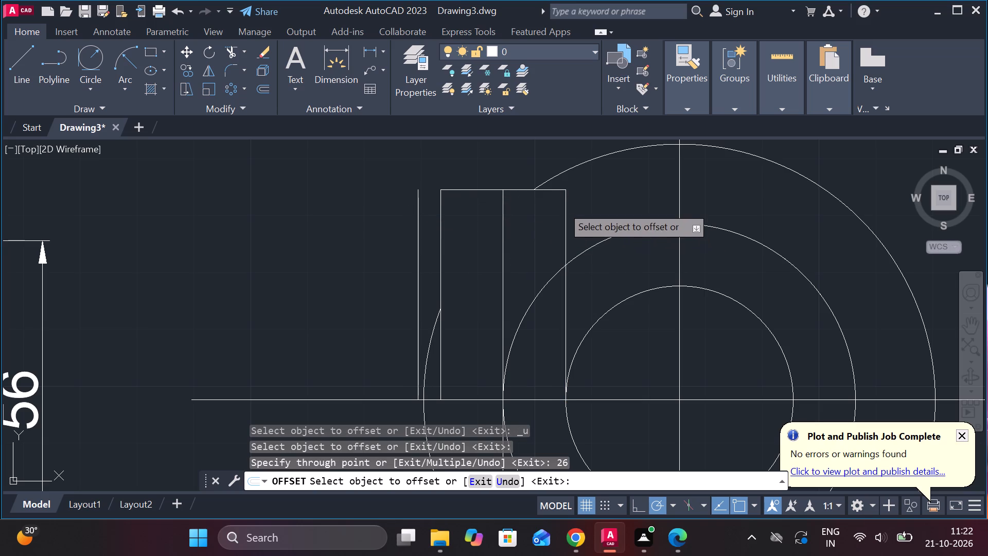
type("4")
key("space")
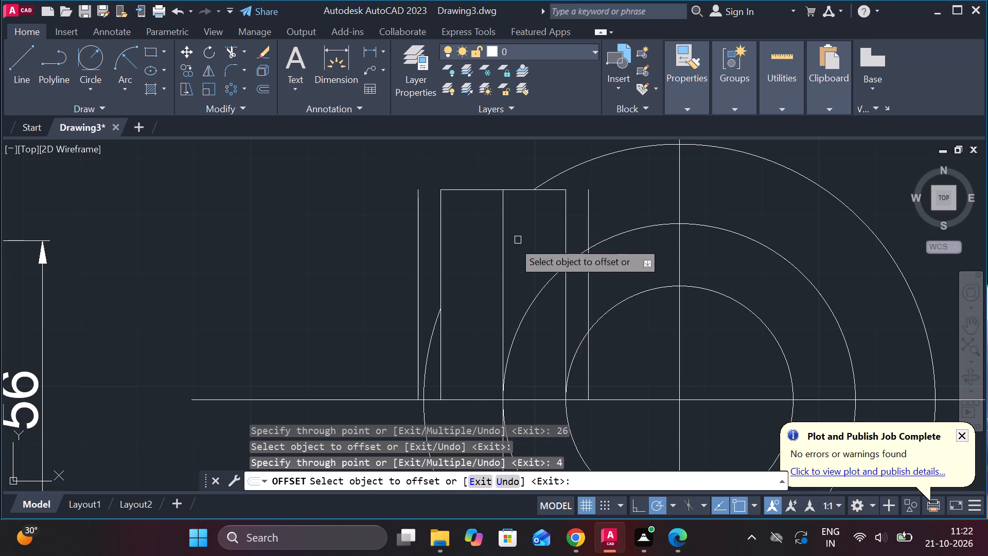
key("Escape")
Extend the flange outline's top horizontal line at both ends to the two new outer verticals.
type("EX")
key("space")
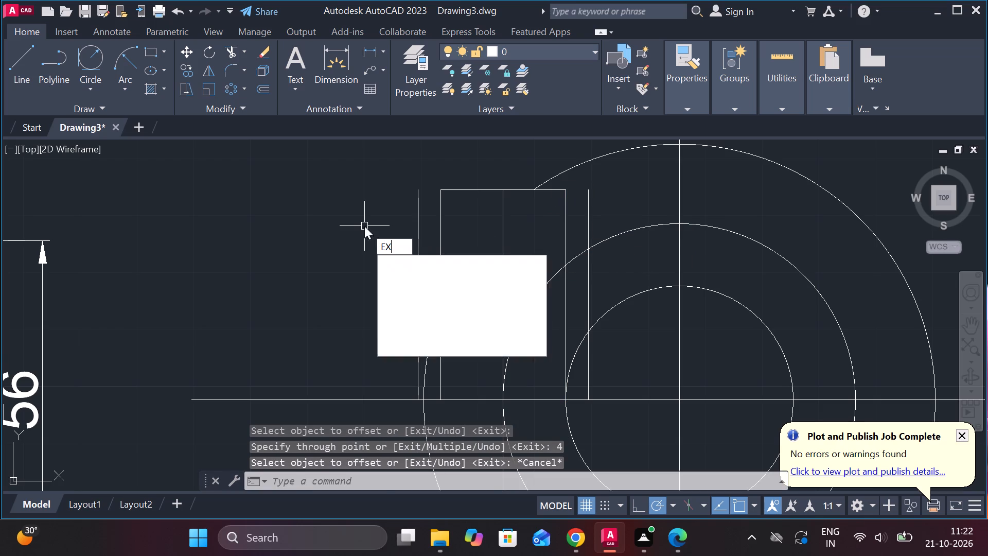
left_click(457, 190)
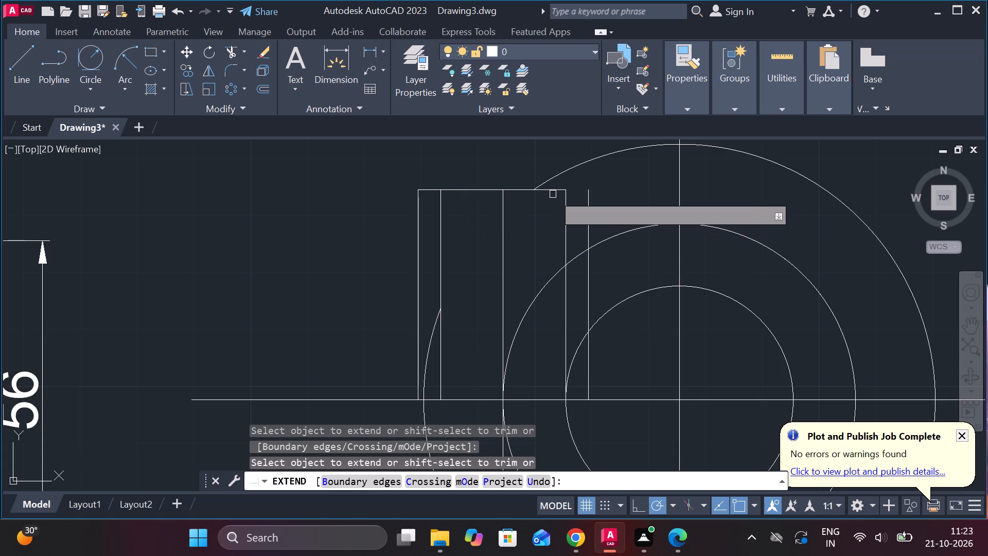
left_click(553, 190)
middle_click_drag(357, 270, 358, 223)
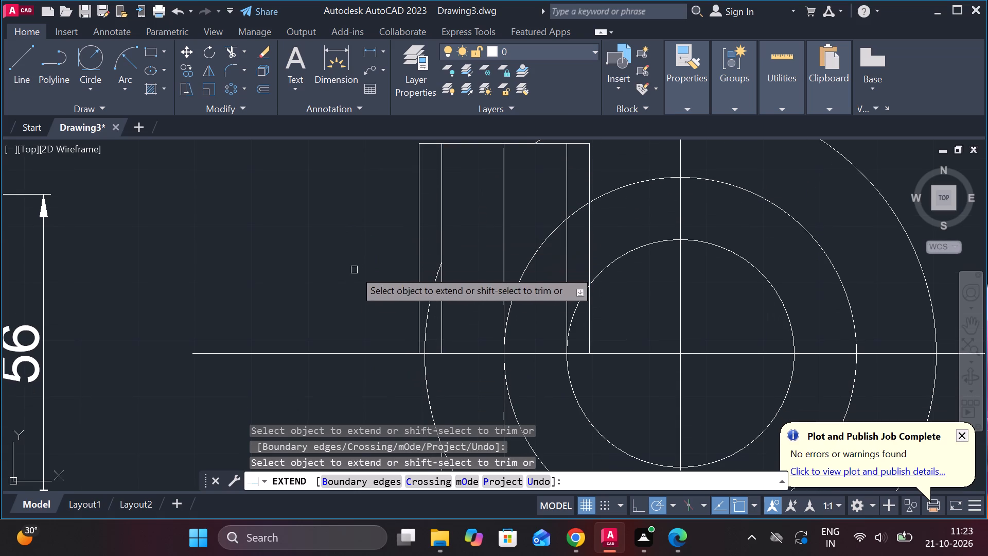
middle_click_drag(349, 284, 342, 267)
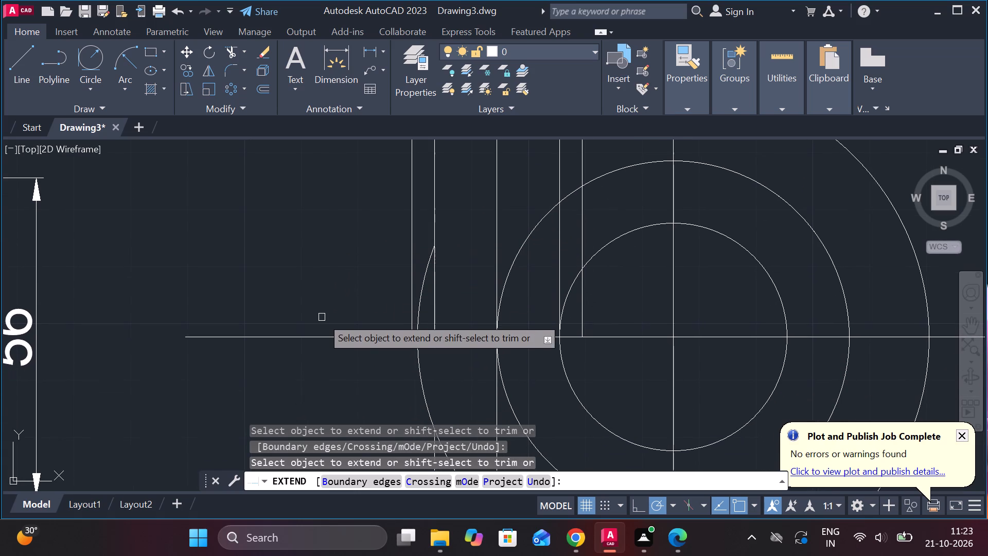
key("Escape")
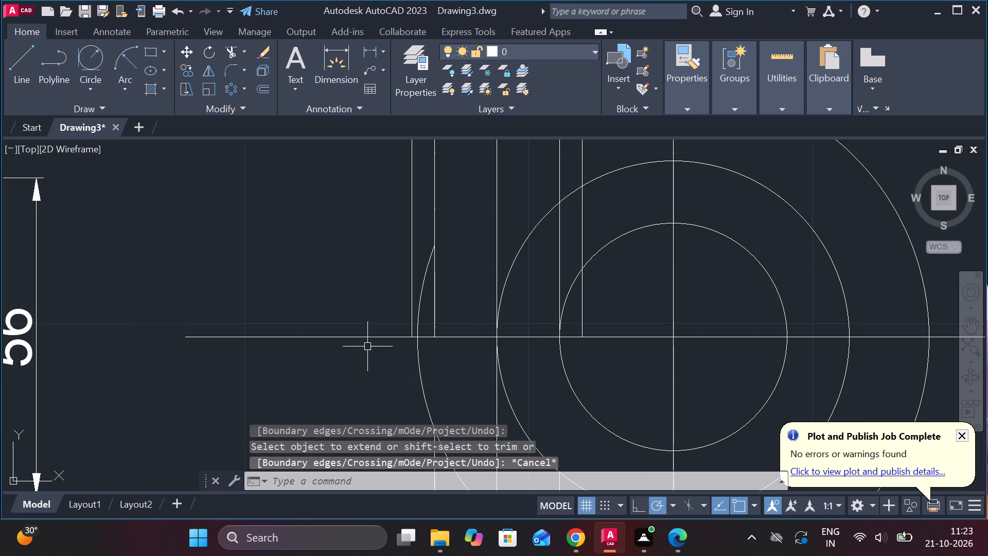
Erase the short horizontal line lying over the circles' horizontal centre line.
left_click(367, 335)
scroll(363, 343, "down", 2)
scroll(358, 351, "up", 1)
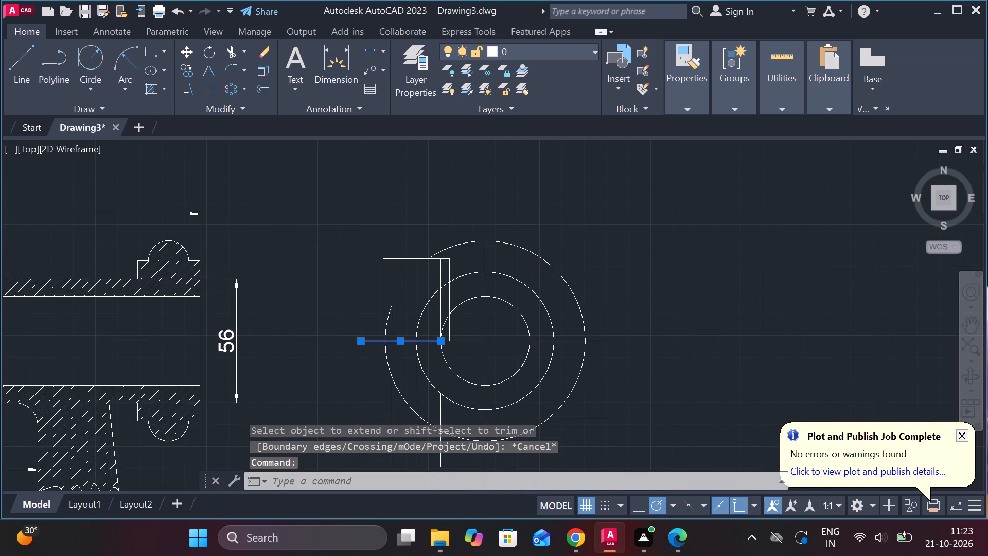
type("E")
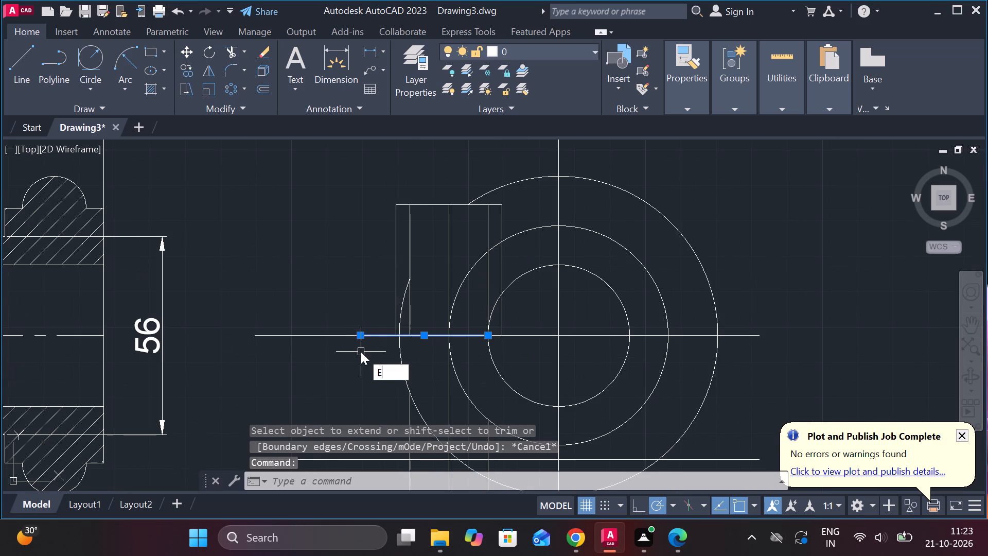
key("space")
Offset the circles' horizontal centre line 2 upward and 2 downward.
left_click(358, 338)
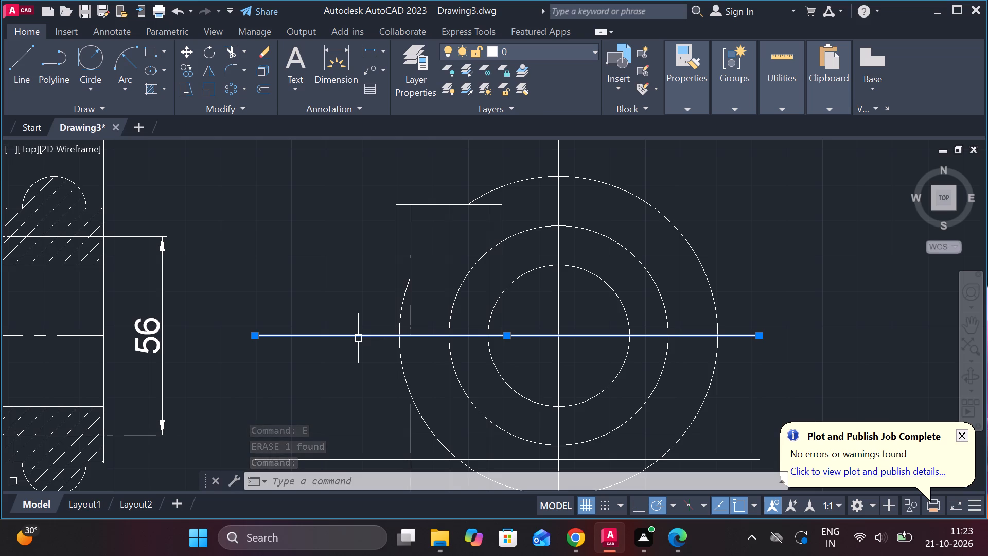
key("o")
key("Return")
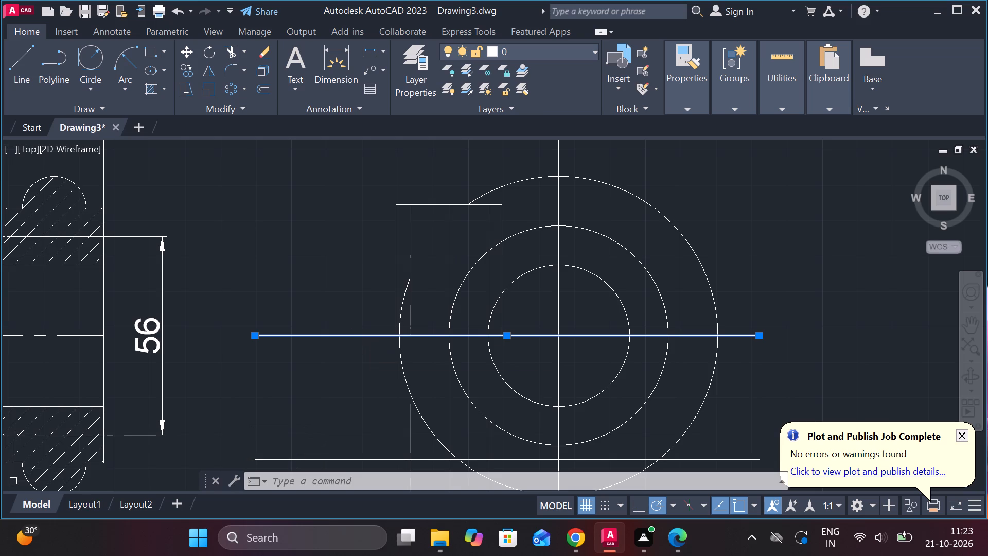
key("Return")
type("2")
key("space")
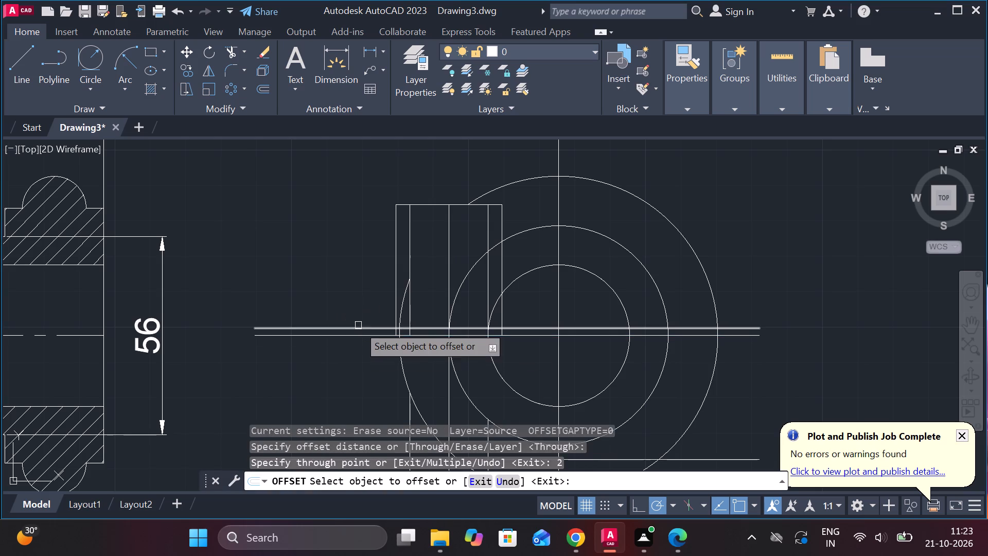
left_click(365, 336)
type("2")
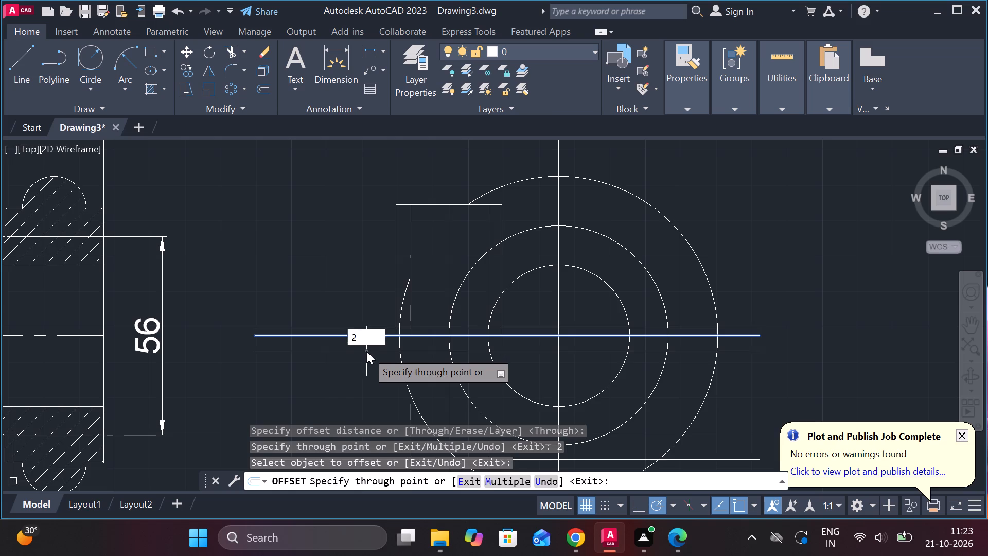
key("space")
scroll(375, 355, "up", 1)
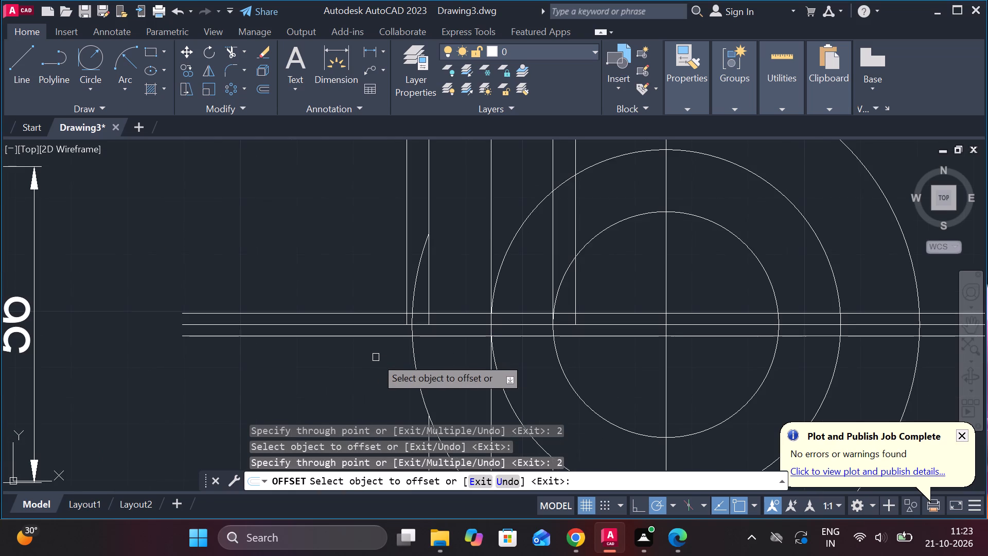
key("Escape")
Trim the rightmost flange vertical from the middle circle down to the horizontal centre line, including the stub between the offset lines.
type("TR")
key("space")
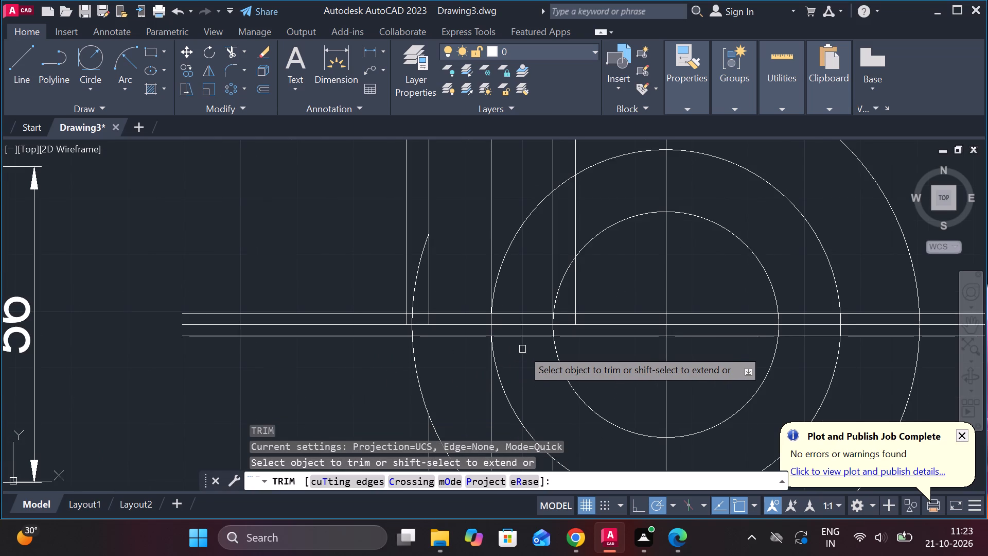
left_click(572, 302)
left_click(574, 242)
middle_click_drag(574, 224, 568, 340)
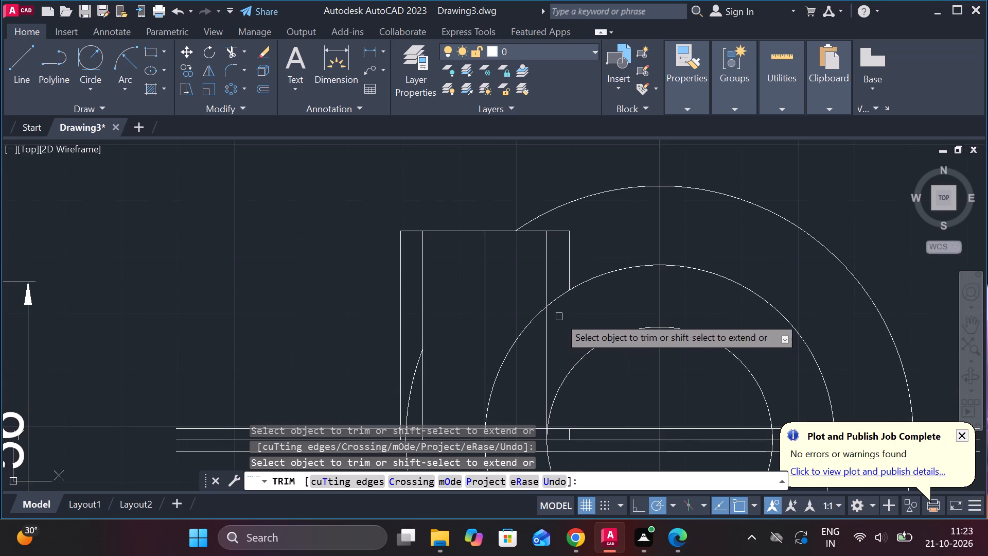
middle_click_drag(565, 336, 550, 232)
scroll(543, 332, "up", 2)
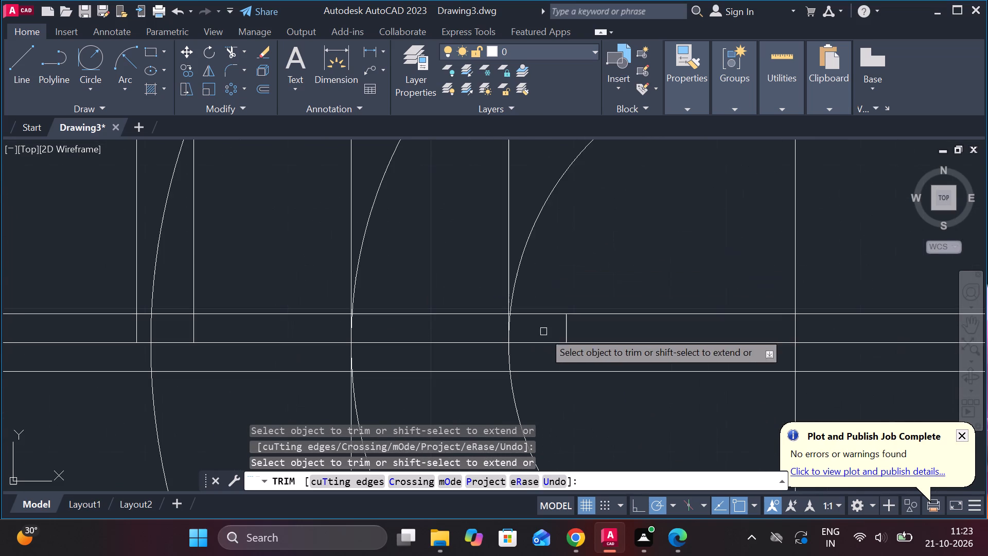
left_click(571, 327)
left_click(558, 328)
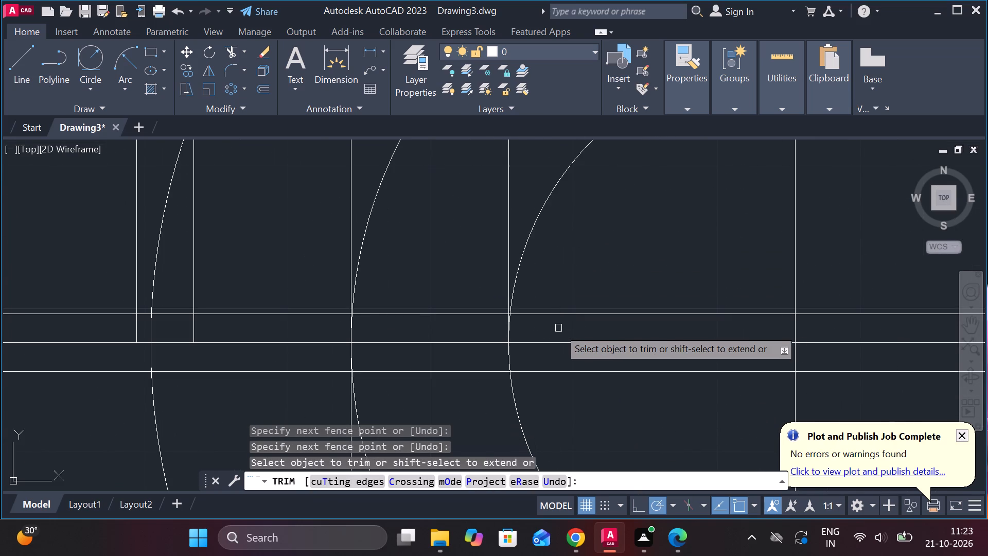
scroll(565, 328, "down", 1)
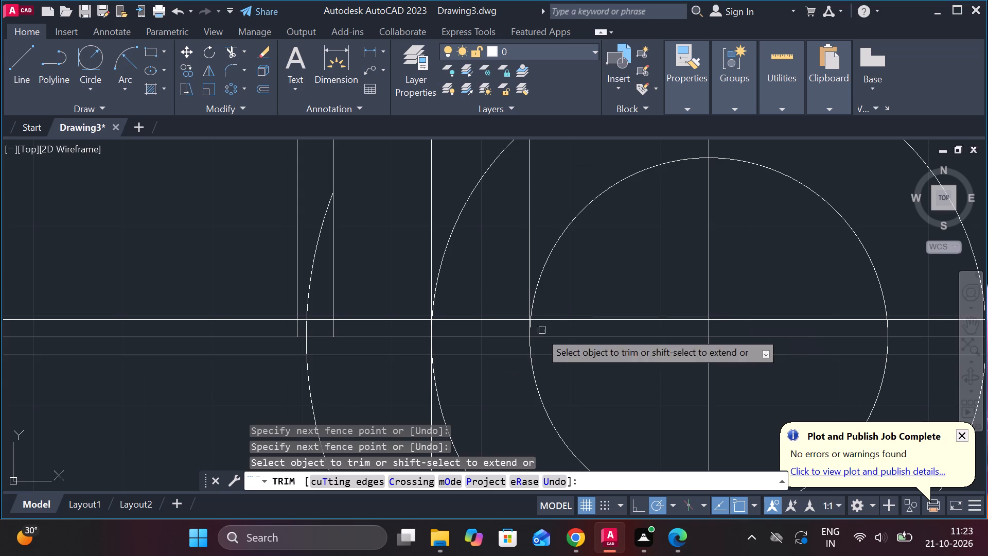
Trim the flange verticals, circle arcs and centre line between the two offset lines, from the flange's outer side to the inner circle.
left_click(270, 331)
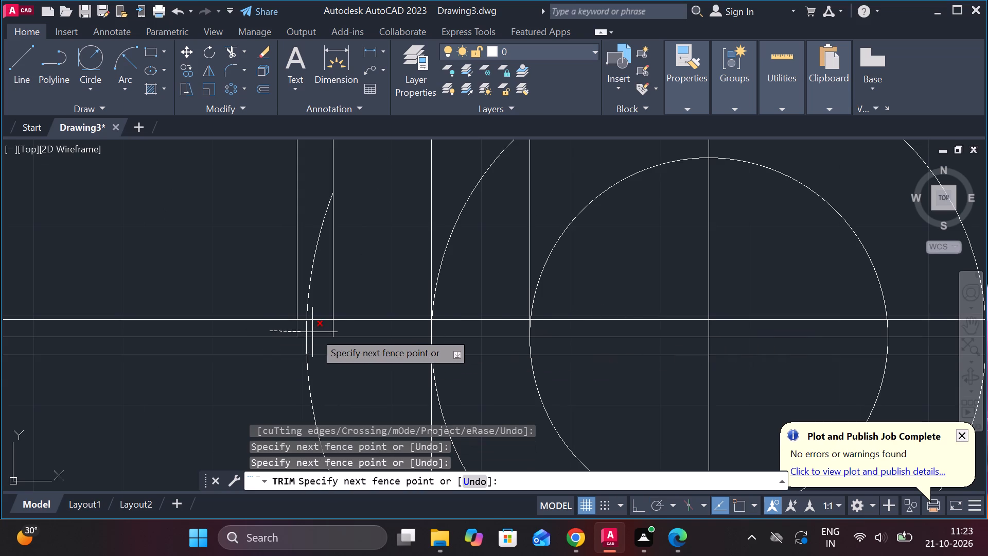
left_click(337, 331)
left_click_drag(344, 339, 334, 339)
left_click(305, 343)
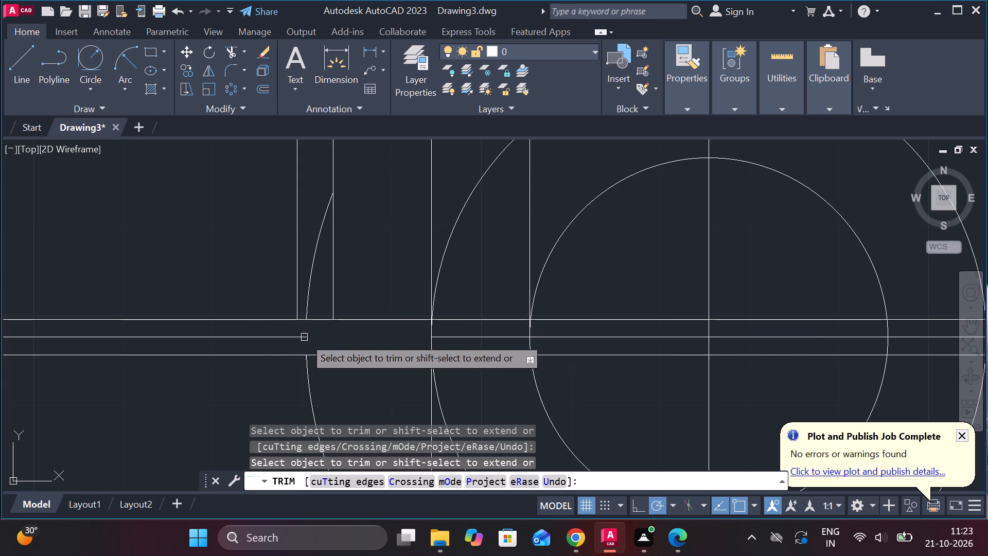
left_click_drag(416, 336, 429, 336)
left_click_drag(480, 337, 475, 337)
left_click_drag(417, 331, 419, 336)
left_click(447, 347)
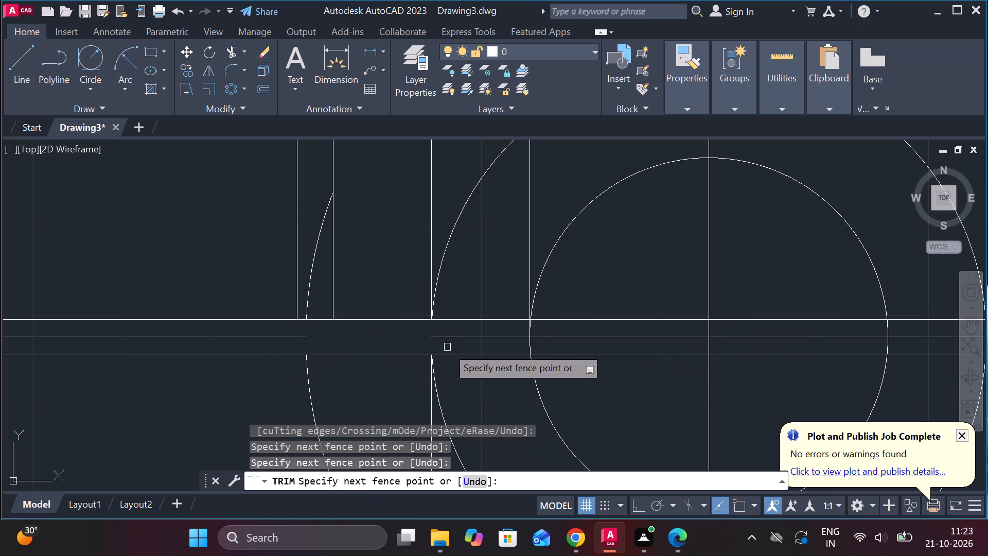
left_click_drag(467, 339, 473, 339)
left_click(517, 341)
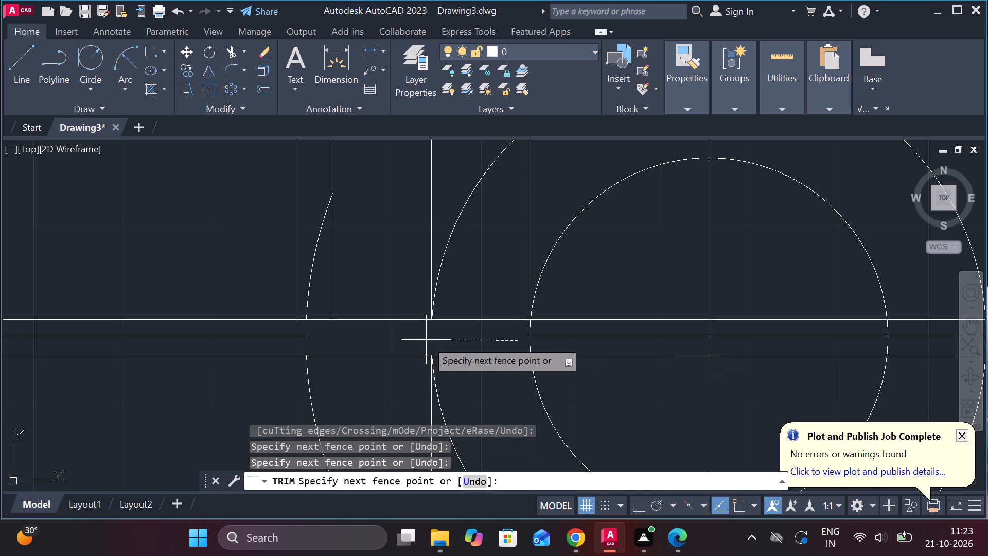
left_click(426, 340)
Trim the outer circle's remaining arc inside the flange outline above the upper offset line.
scroll(372, 202, "down", 2)
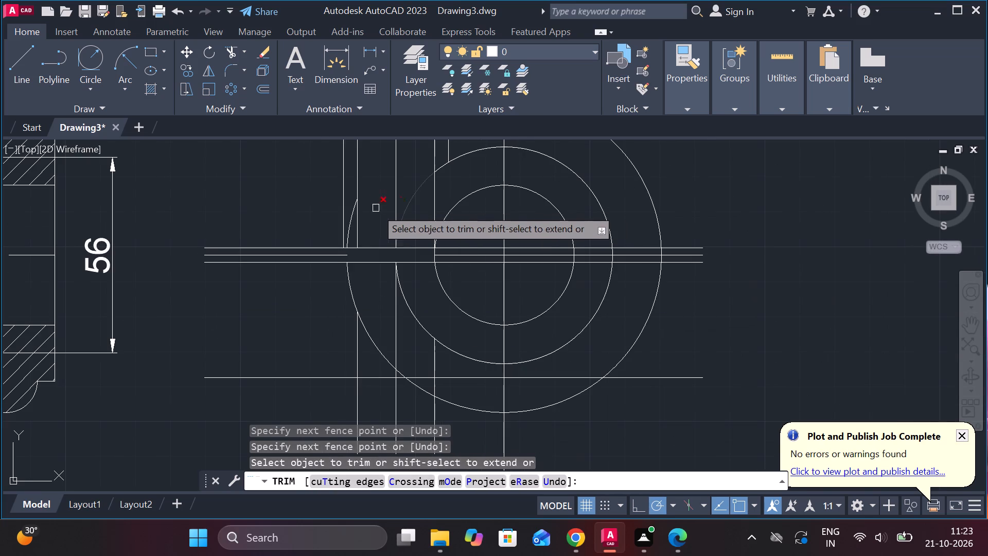
left_click(353, 217)
middle_click_drag(317, 286, 310, 380)
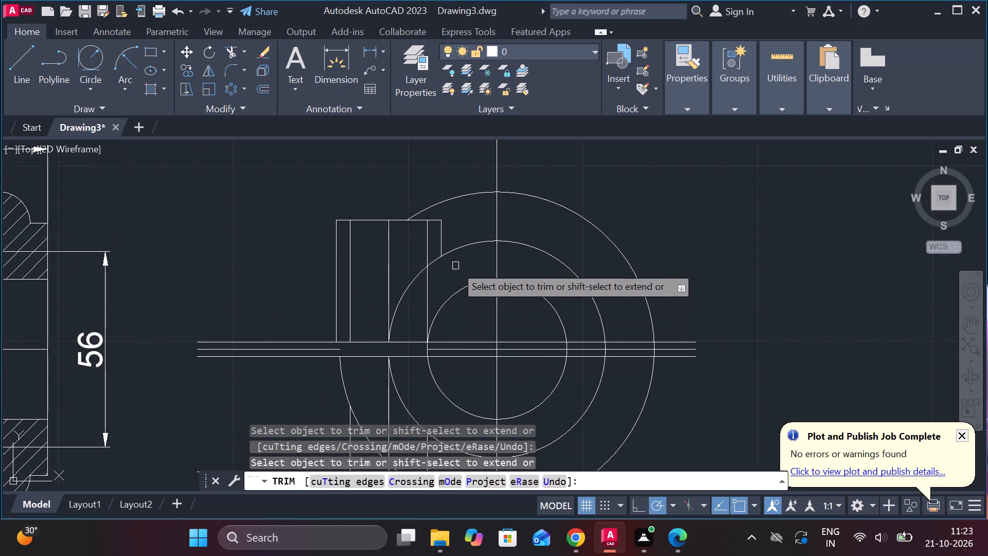
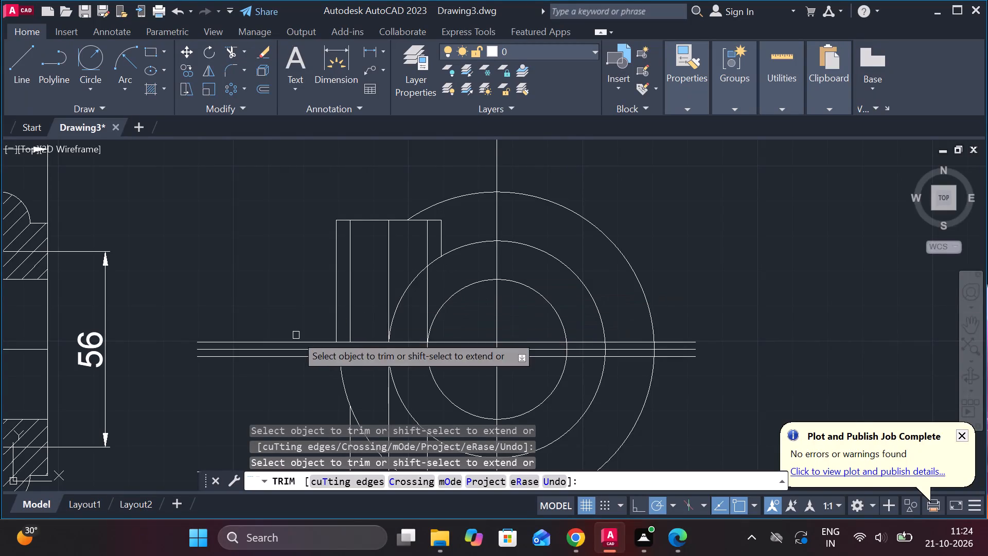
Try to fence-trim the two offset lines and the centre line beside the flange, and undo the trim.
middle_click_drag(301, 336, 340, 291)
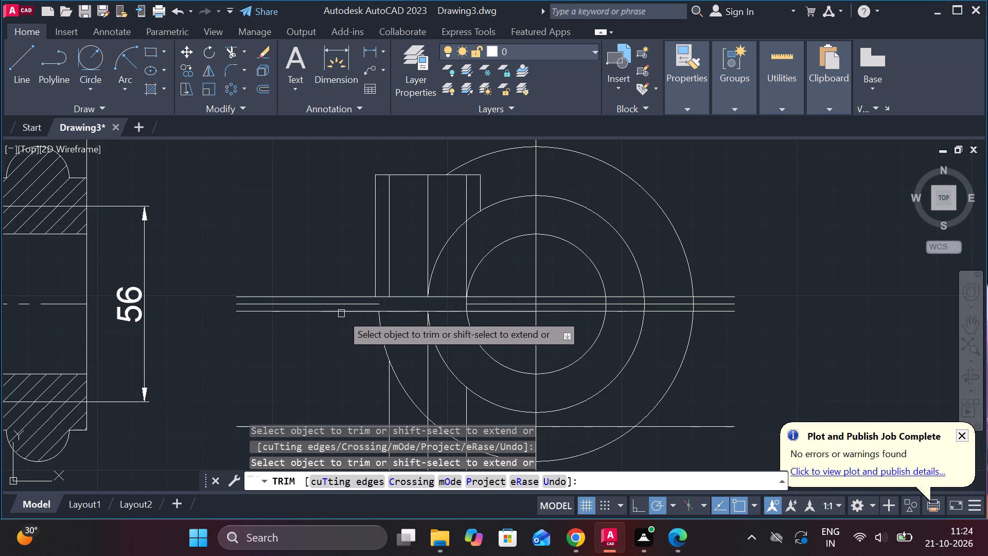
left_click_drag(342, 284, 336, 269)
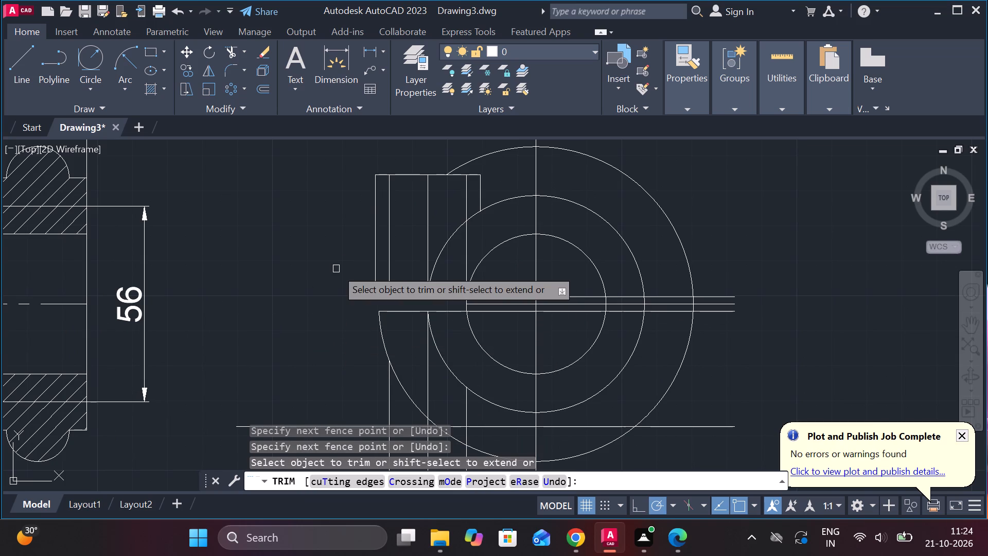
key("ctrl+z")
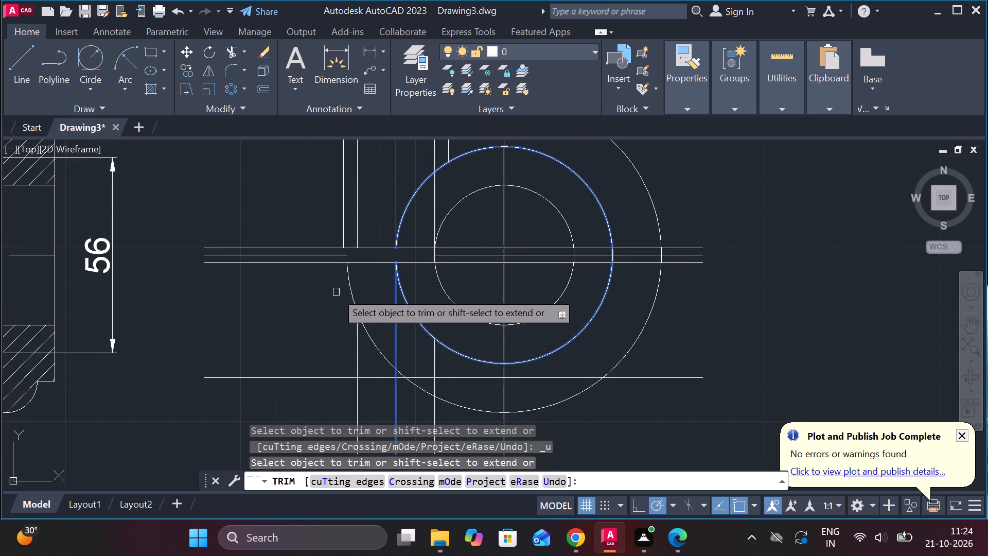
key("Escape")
Stretch the lower end of the flange's outermost vertical about 46.7 straight down, past the lower horizontal line.
left_click(342, 227)
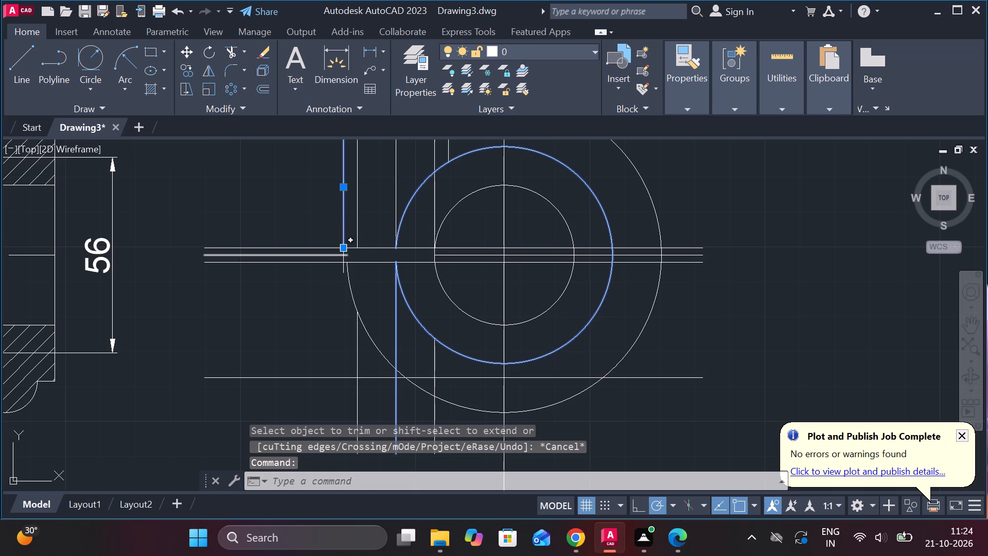
left_click(343, 252)
middle_click_drag(332, 367, 328, 347)
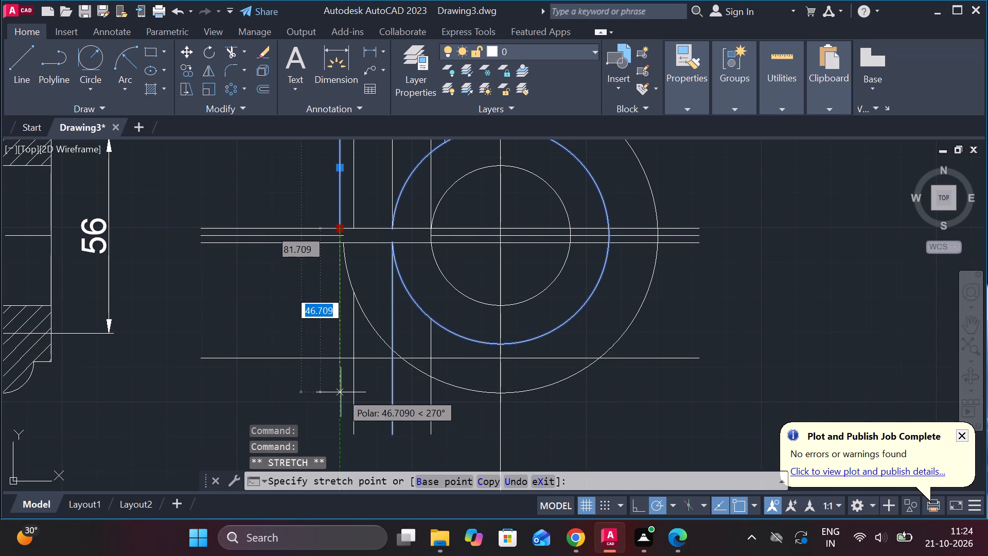
left_click(341, 392)
key("Escape")
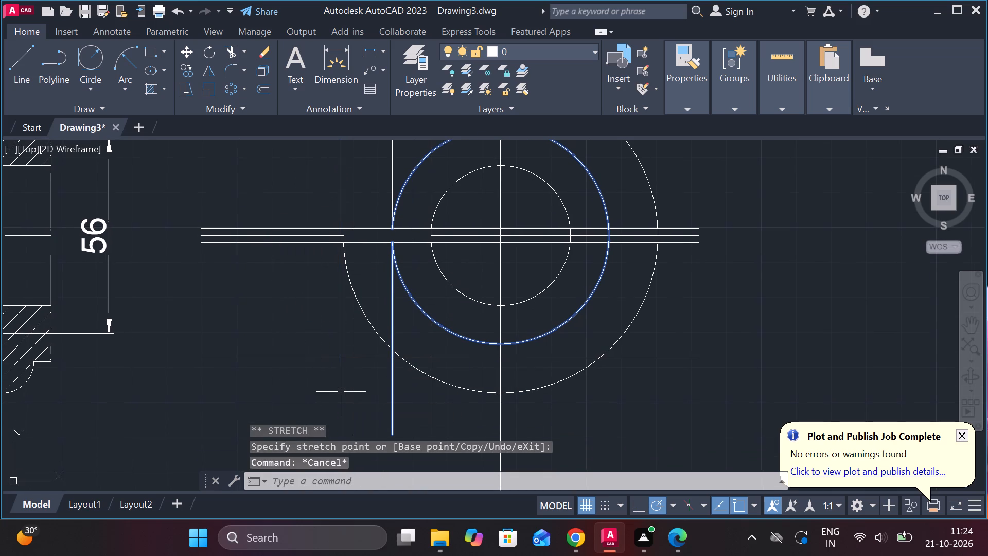
Trim the ends of the offset lines, centre line and lower horizontal line that project outside the flange's outermost vertical.
scroll(351, 388, "down", 1)
scroll(351, 388, "up", 1)
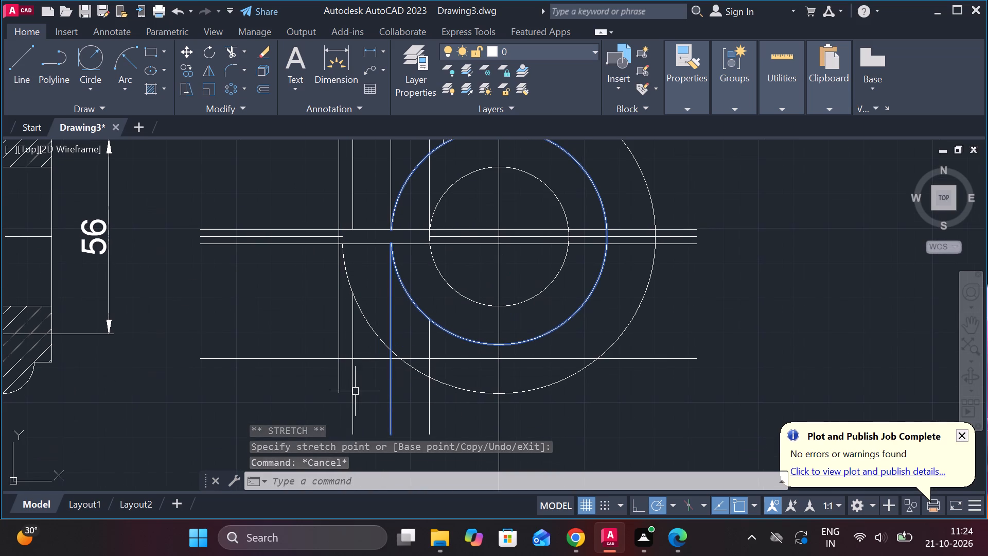
type("TR")
key("space")
left_click_drag(285, 184, 297, 362)
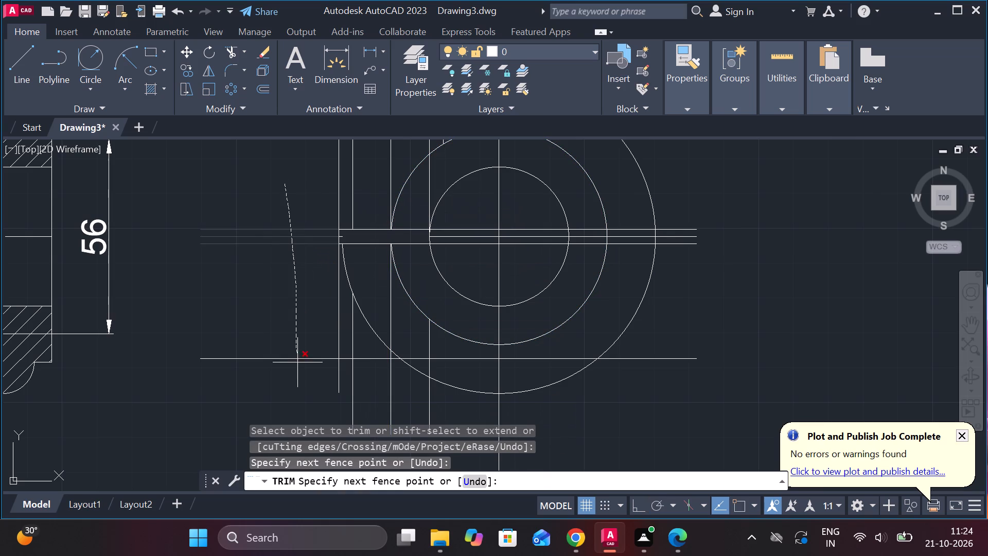
left_click_drag(297, 362, 298, 374)
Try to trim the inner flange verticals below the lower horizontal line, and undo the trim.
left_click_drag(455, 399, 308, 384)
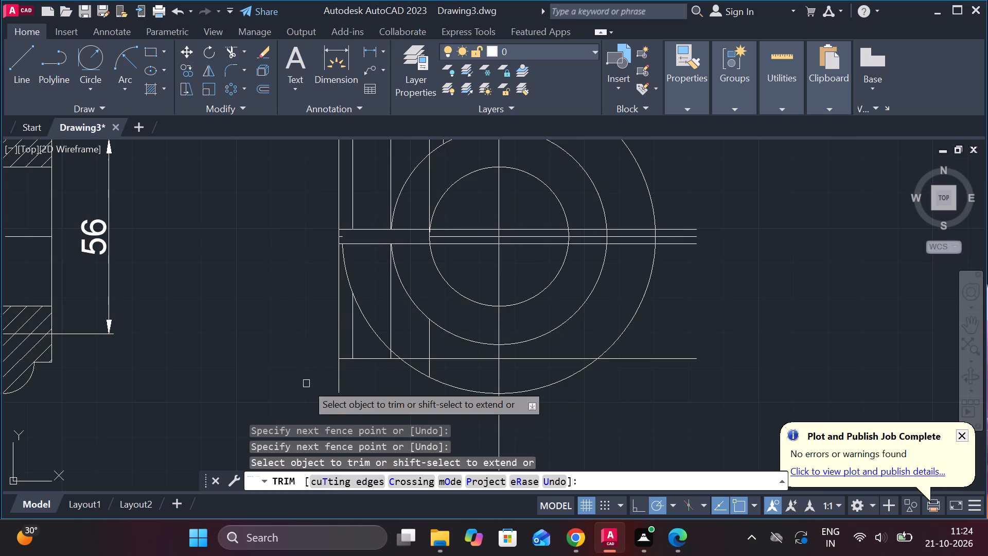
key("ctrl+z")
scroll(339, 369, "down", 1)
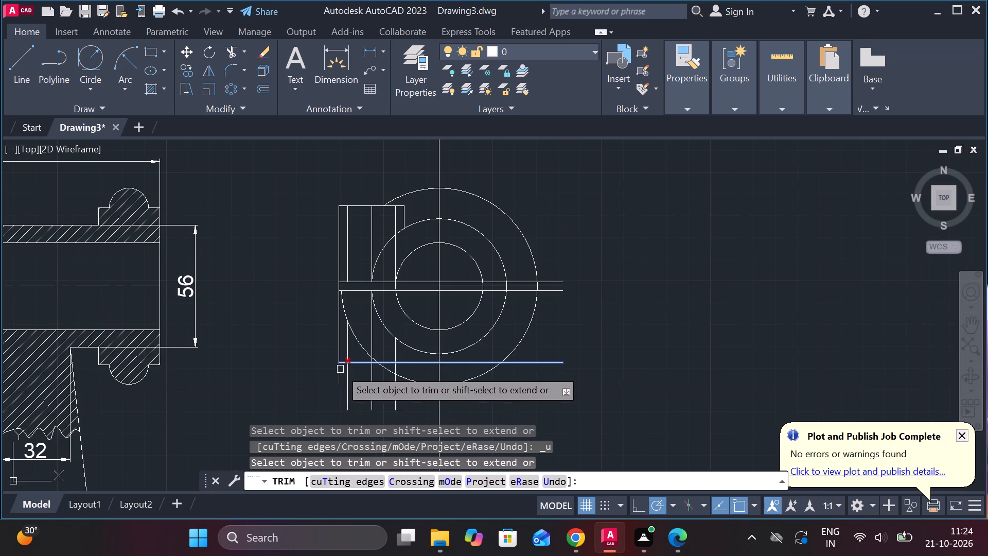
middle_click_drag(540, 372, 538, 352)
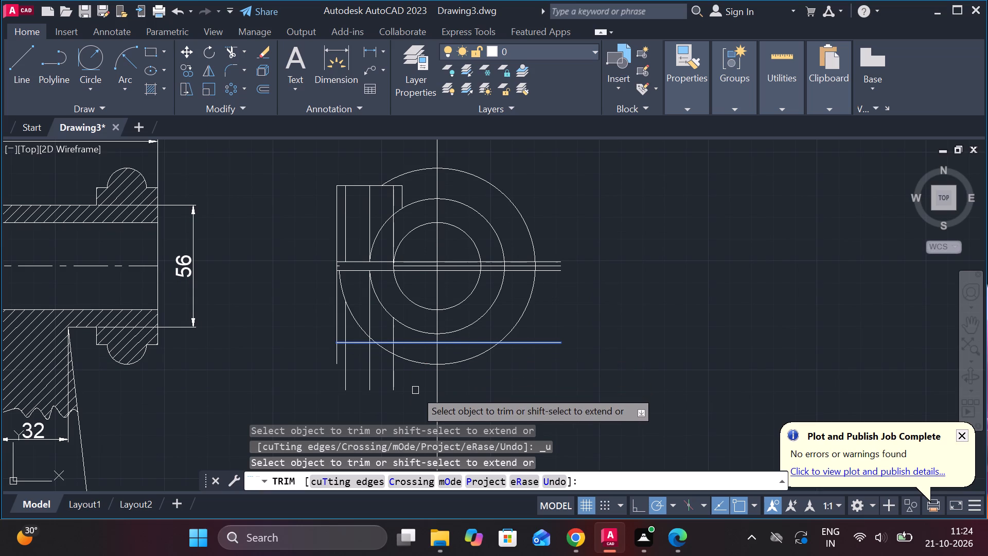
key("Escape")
Trim the remaining centre line stub and the flange's outermost vertical between the two offset lines.
scroll(311, 297, "up", 1)
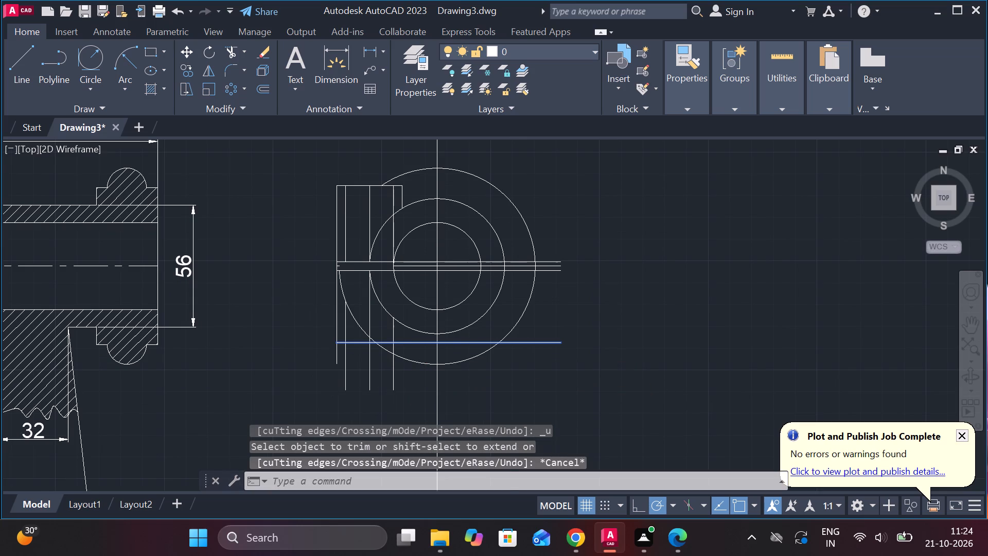
type("TR")
key("space")
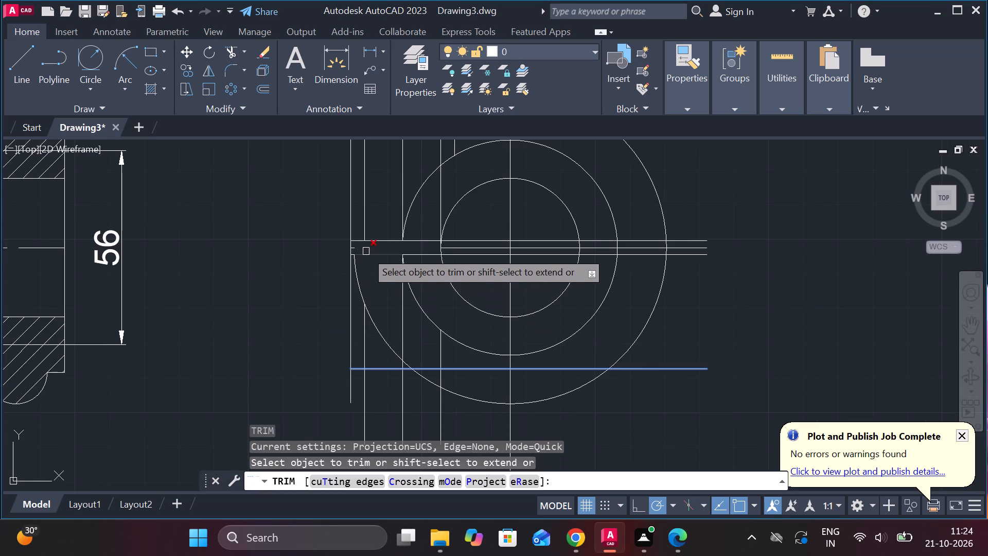
left_click(357, 250)
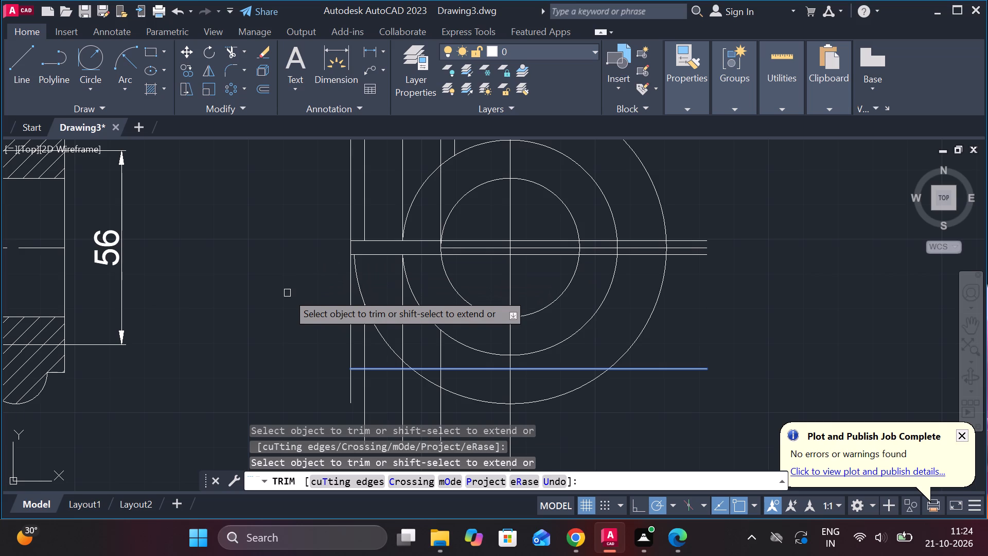
scroll(287, 293, "down", 1)
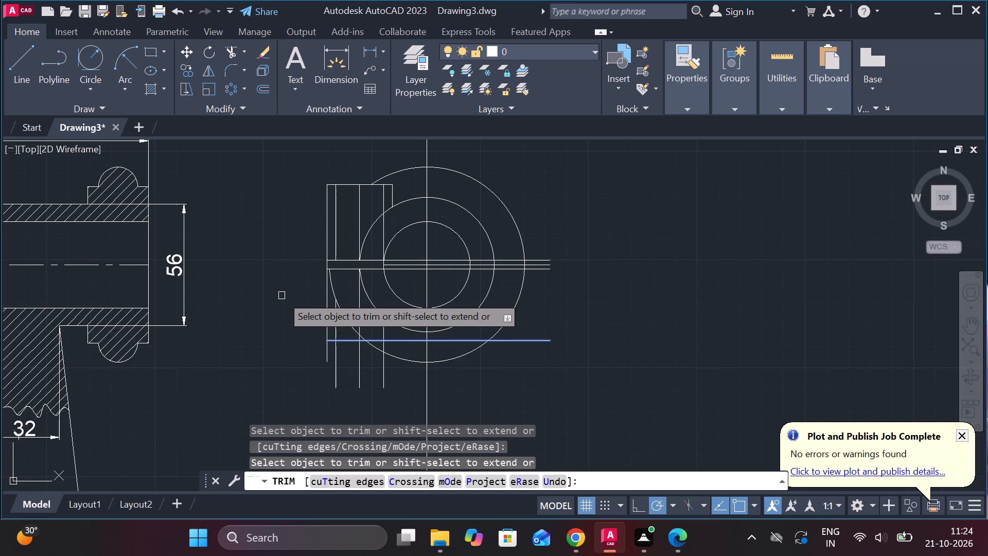
scroll(281, 296, "up", 1)
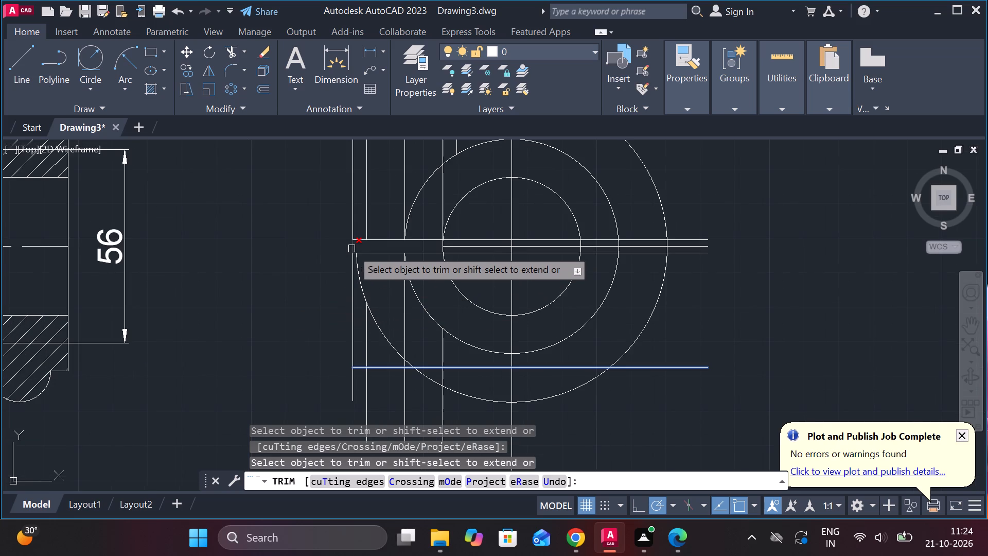
left_click(351, 249)
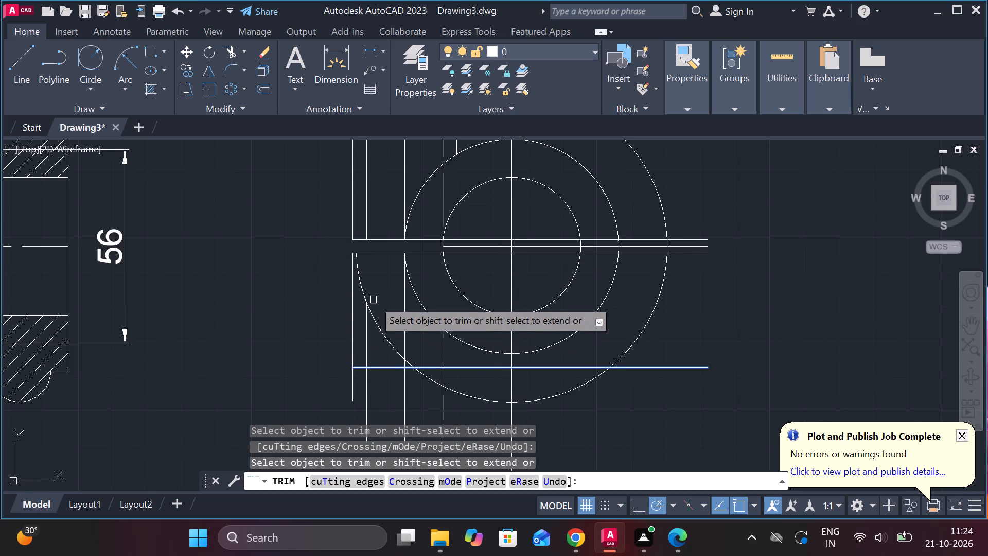
Trim the outer circle's lower arc from the lower offset line round to the vertical centre line, including the small leftover piece.
left_click(364, 289)
left_click(382, 330)
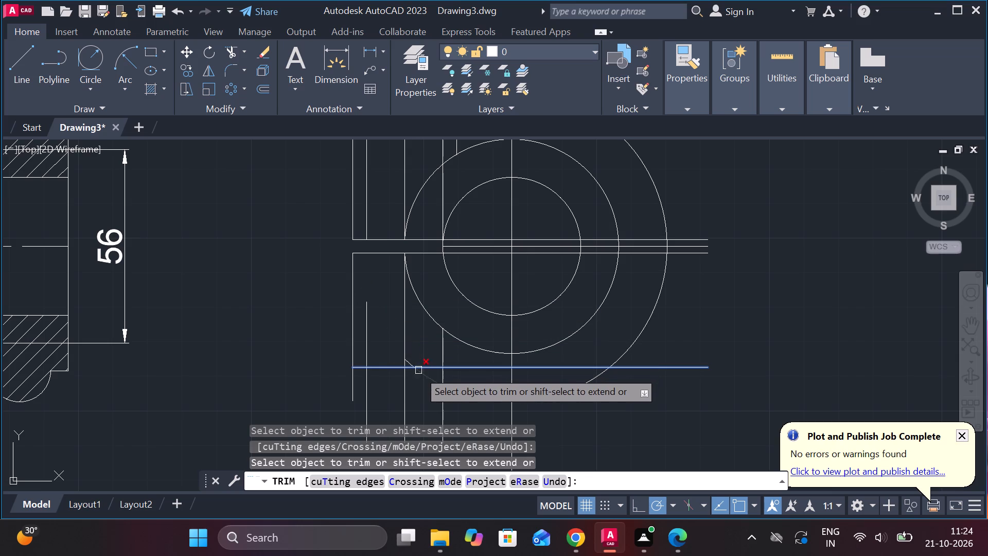
scroll(408, 365, "up", 1)
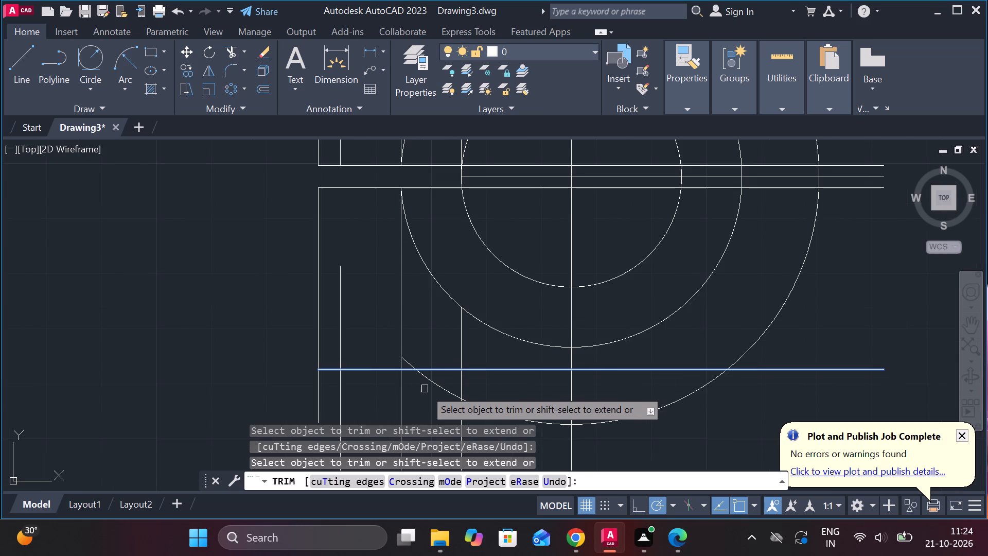
scroll(428, 396, "down", 1)
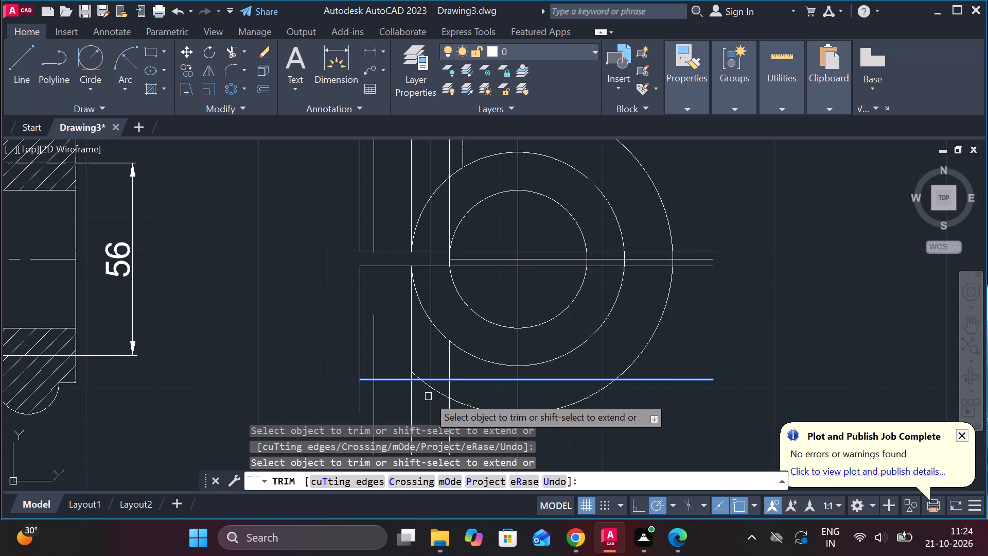
left_click(442, 392)
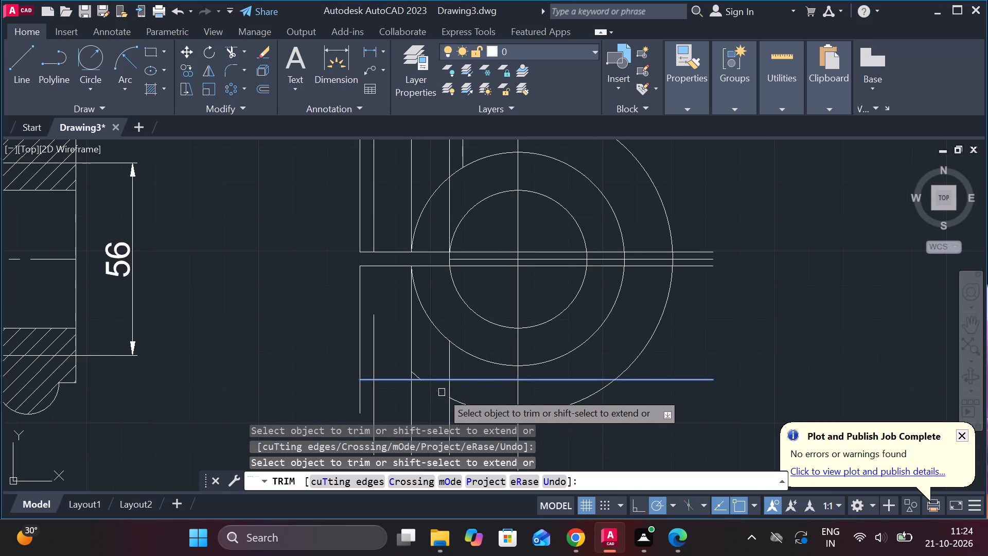
left_click(472, 406)
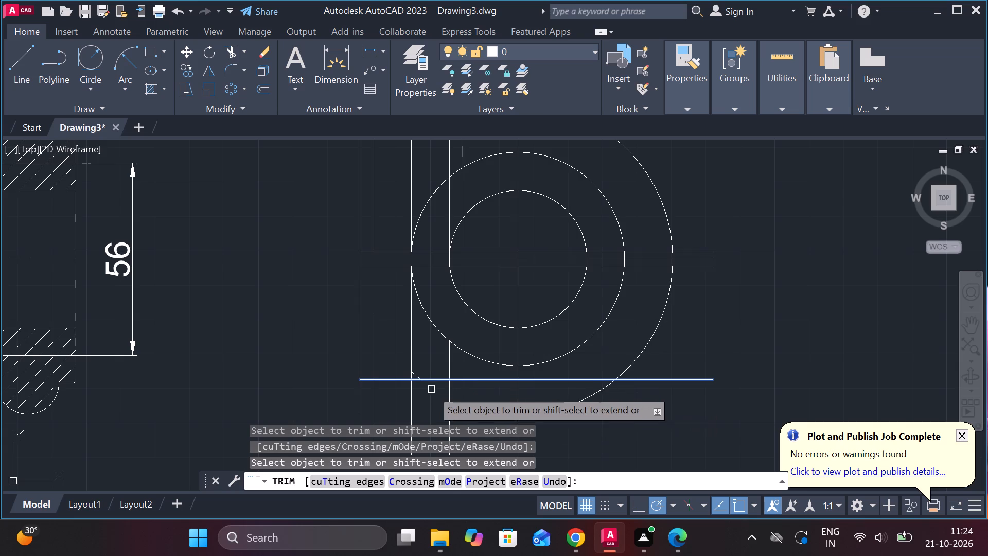
scroll(424, 375, "up", 1)
left_click(412, 375)
scroll(416, 371, "down", 1)
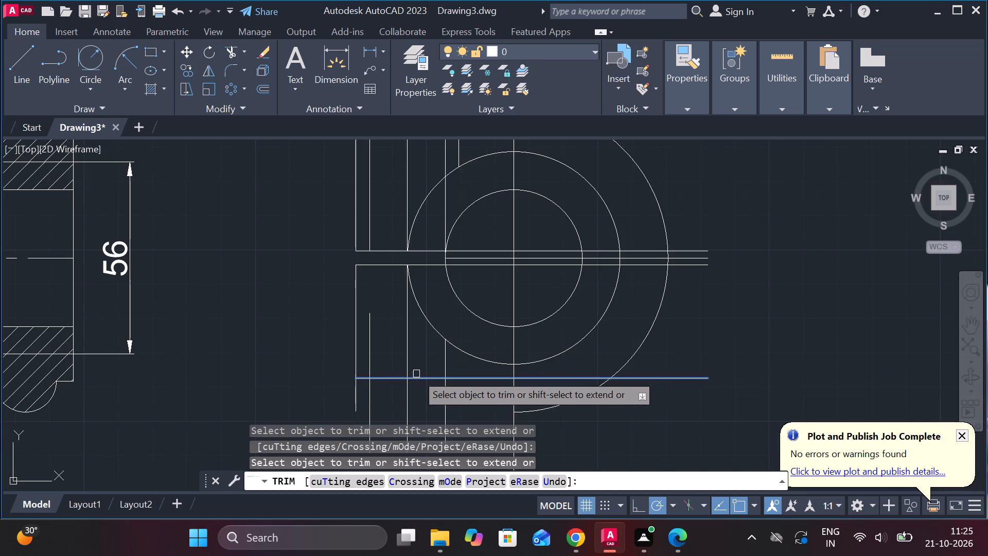
Trim all four flange verticals below the lower horizontal line.
middle_click_drag(421, 383, 413, 328)
left_click_drag(439, 368, 333, 337)
left_click_drag(323, 336, 418, 357)
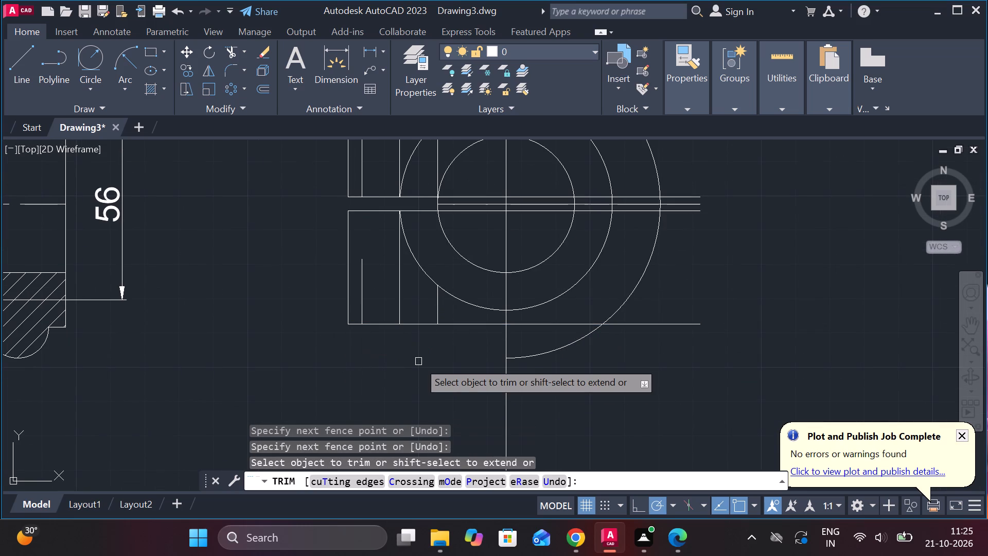
Trim the lower horizontal line beyond the circles' vertical centre line, on the side away from the flange.
middle_click_drag(424, 362, 434, 387)
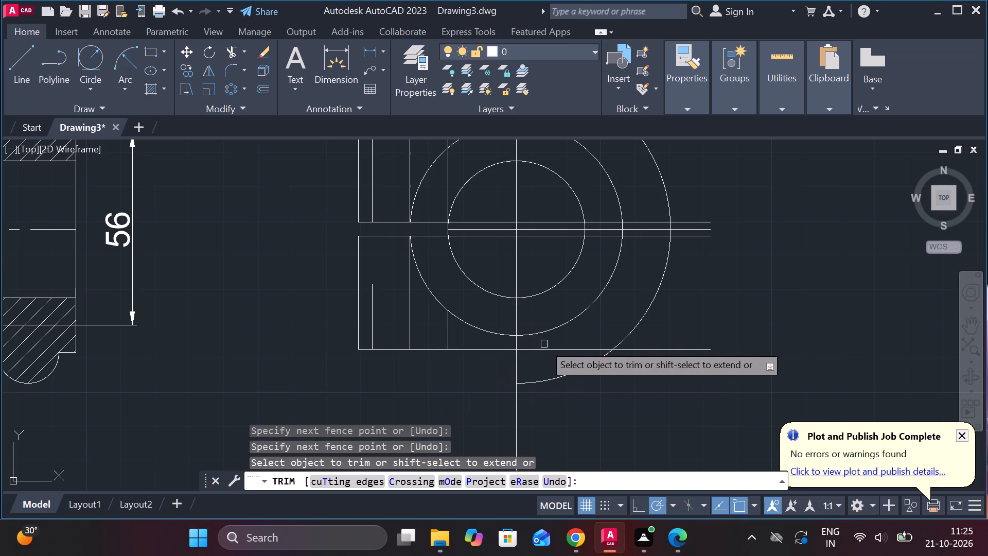
left_click(542, 346)
left_click(653, 352)
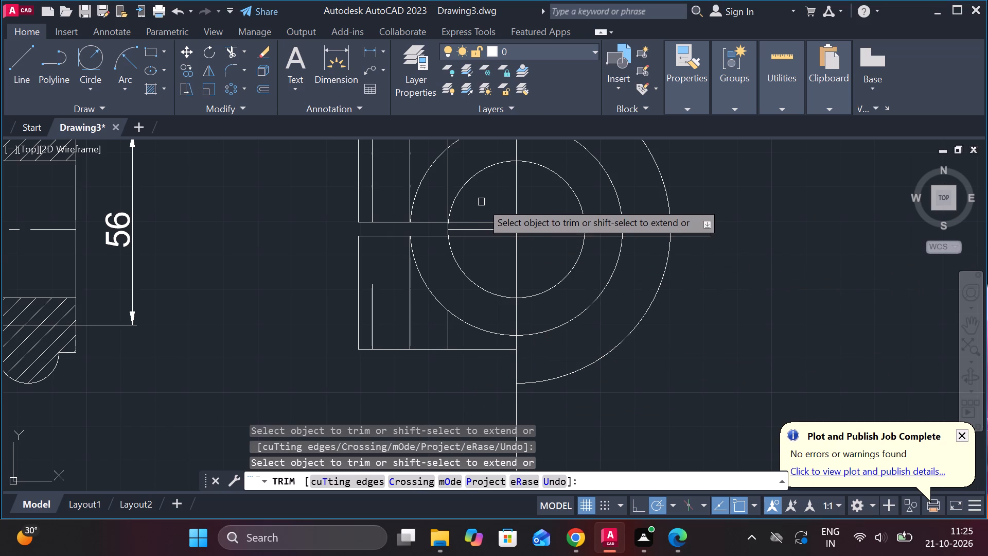
Trim the offset lines and centre line inside the inner circle, plus the flange vertical touching it inside the middle circle.
left_click_drag(481, 202, 478, 249)
left_click(447, 229)
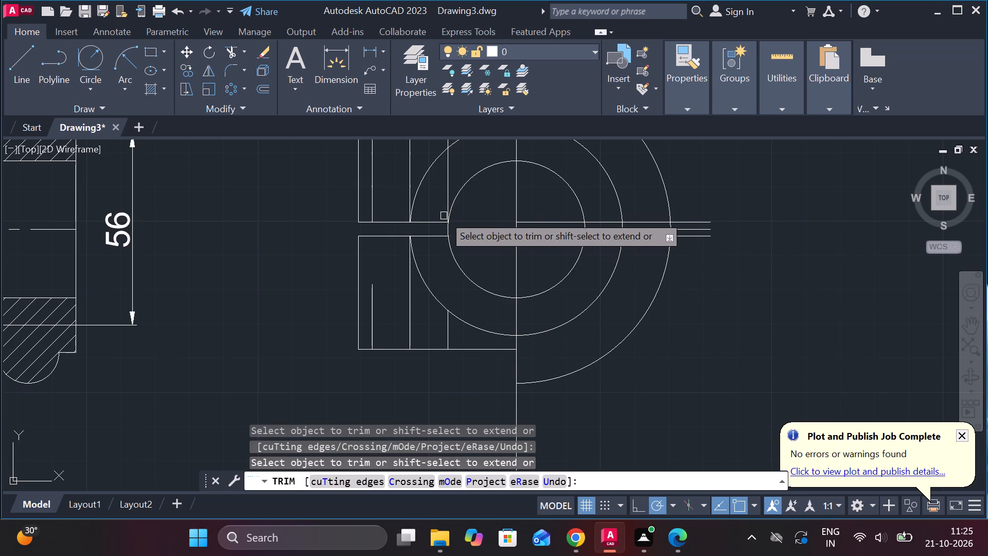
left_click(445, 189)
left_click_drag(554, 211, 553, 224)
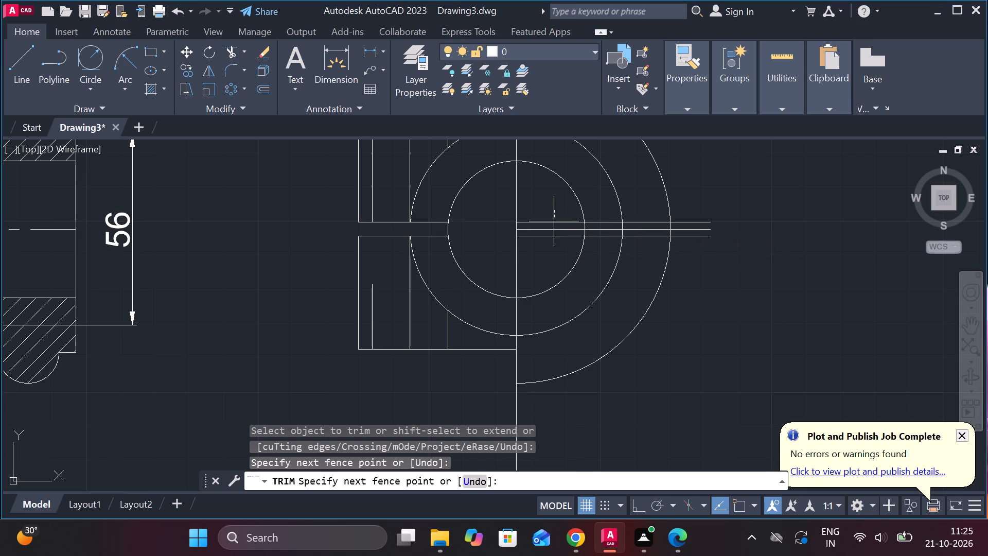
left_click_drag(553, 224, 552, 250)
Trim the remaining offset lines and centre line outside the inner circle, on the side away from the flange.
left_click_drag(637, 206, 642, 263)
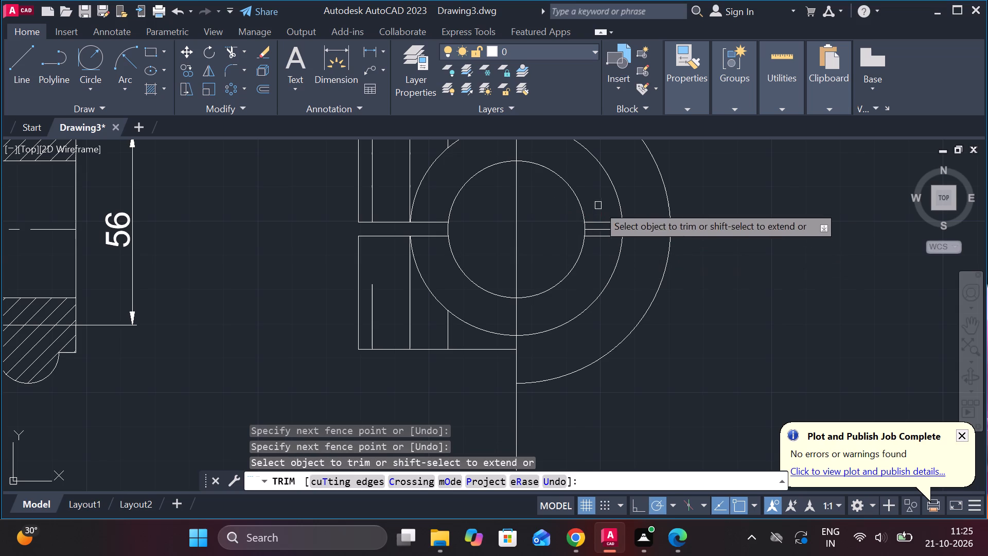
left_click_drag(598, 205, 600, 252)
left_click_drag(685, 206, 695, 269)
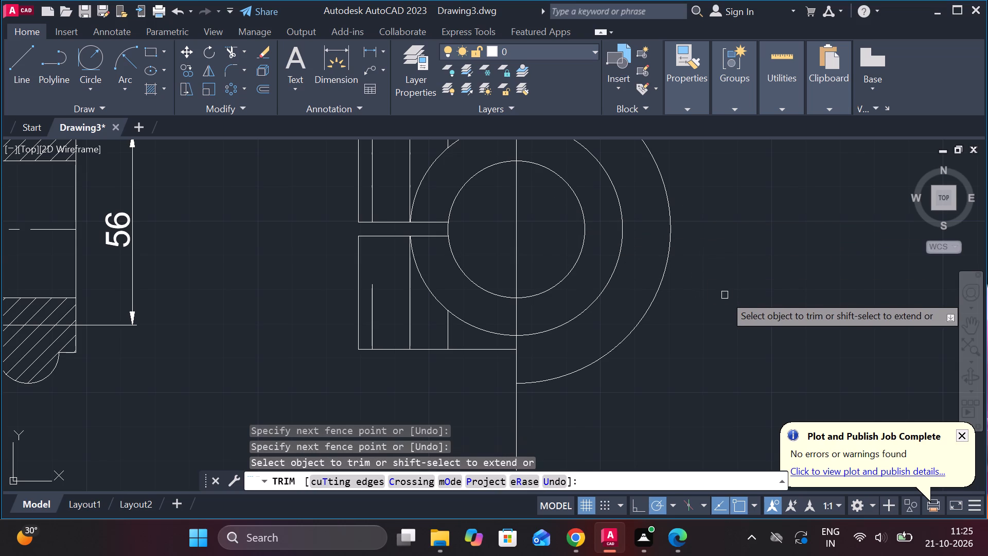
key("Escape")
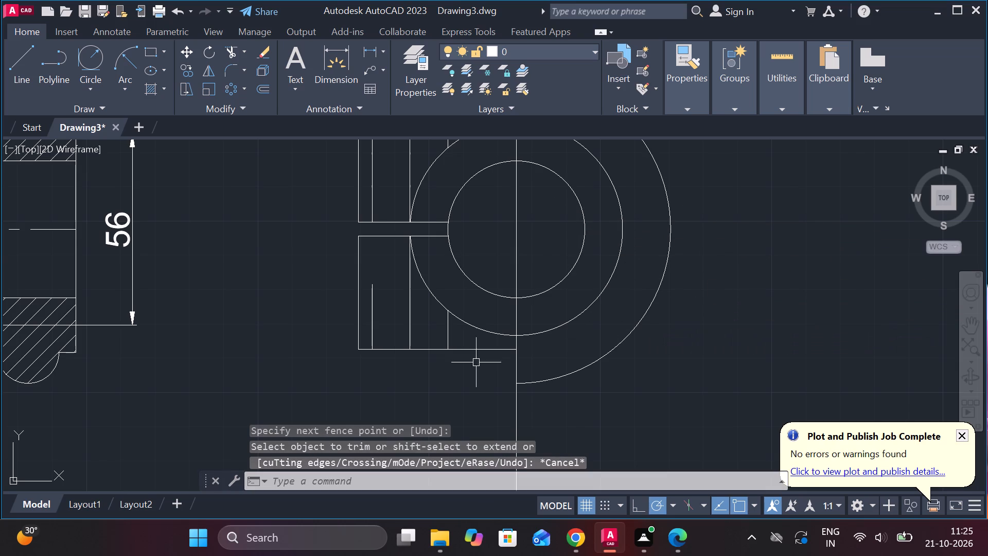
Extend the lower flange's second vertical up to the lower offset line, and the trimmed upper flange vertical down to the upper offset line.
type("EX")
key("space")
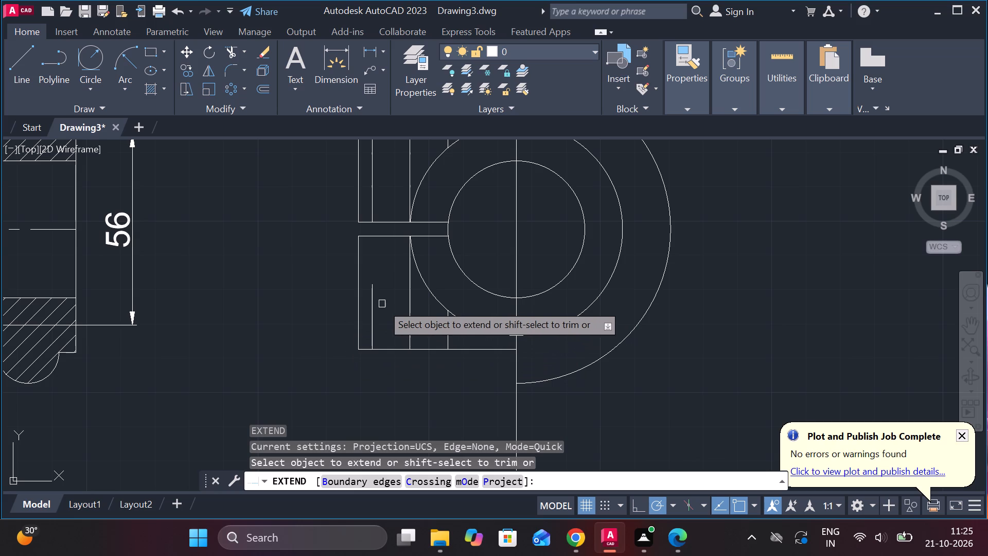
left_click(373, 300)
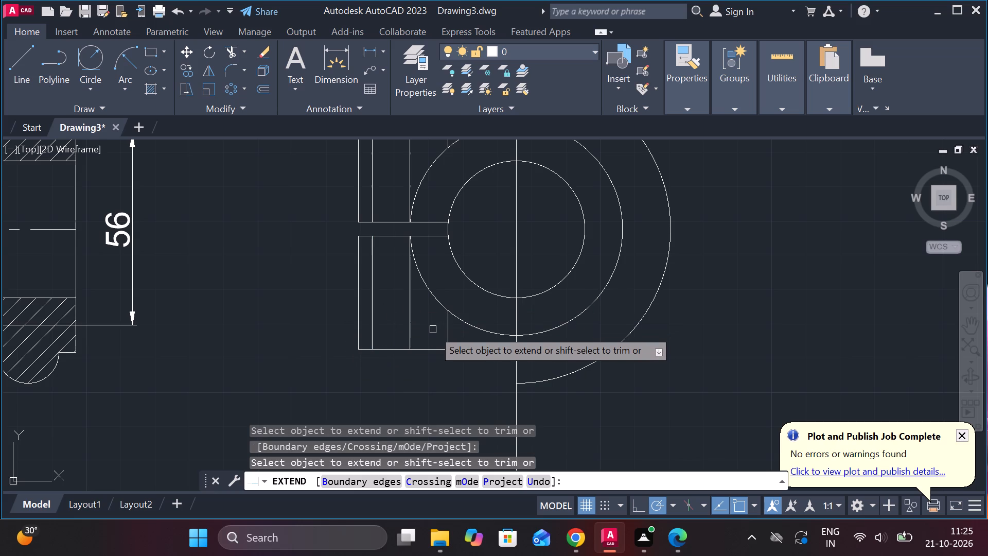
middle_click_drag(438, 328, 442, 401)
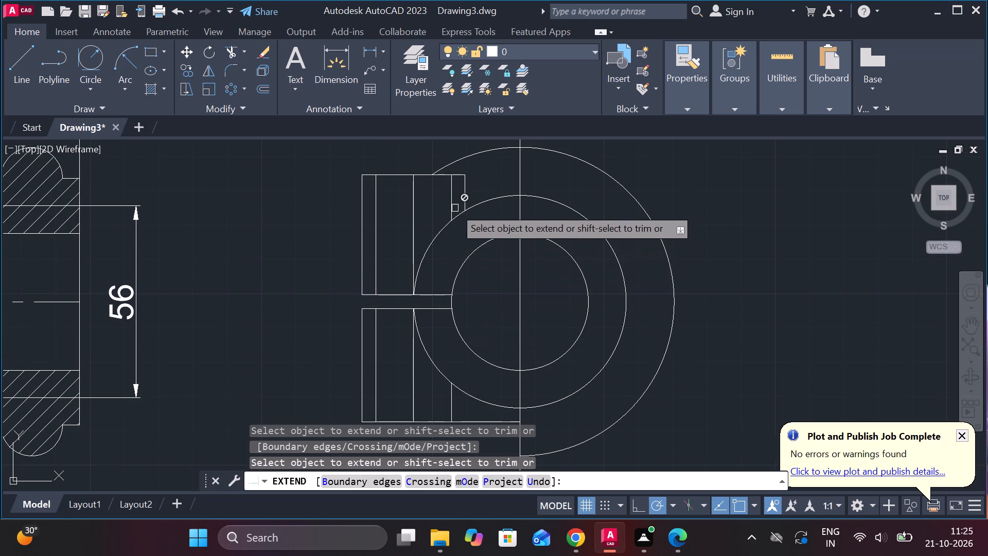
left_click(453, 203)
left_click(450, 267)
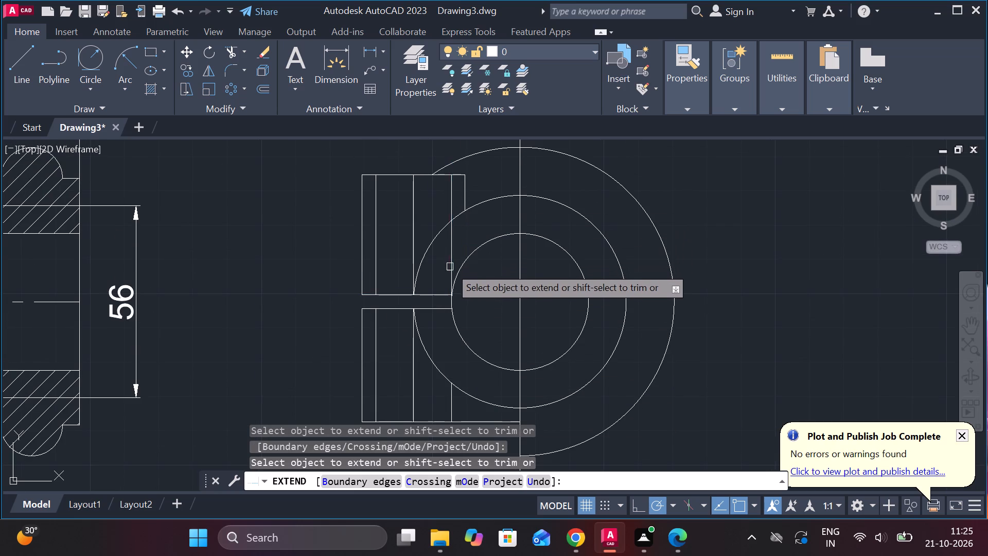
Extend the lower flange's vertical near the inner circle up to the lower offset line, and the upper flange's end vertical down to the bottom line.
left_click(451, 401)
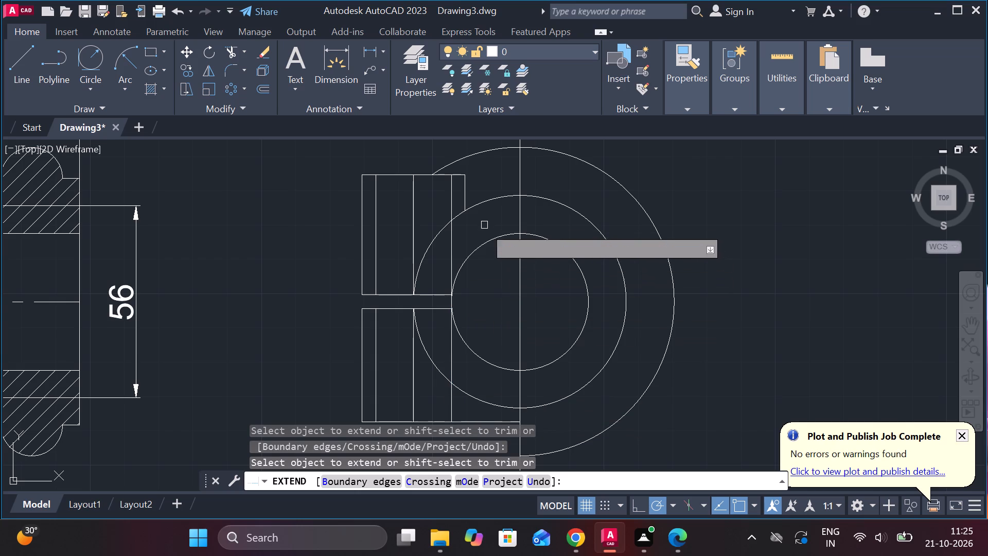
middle_click_drag(483, 251, 462, 167)
middle_click_drag(462, 167, 466, 236)
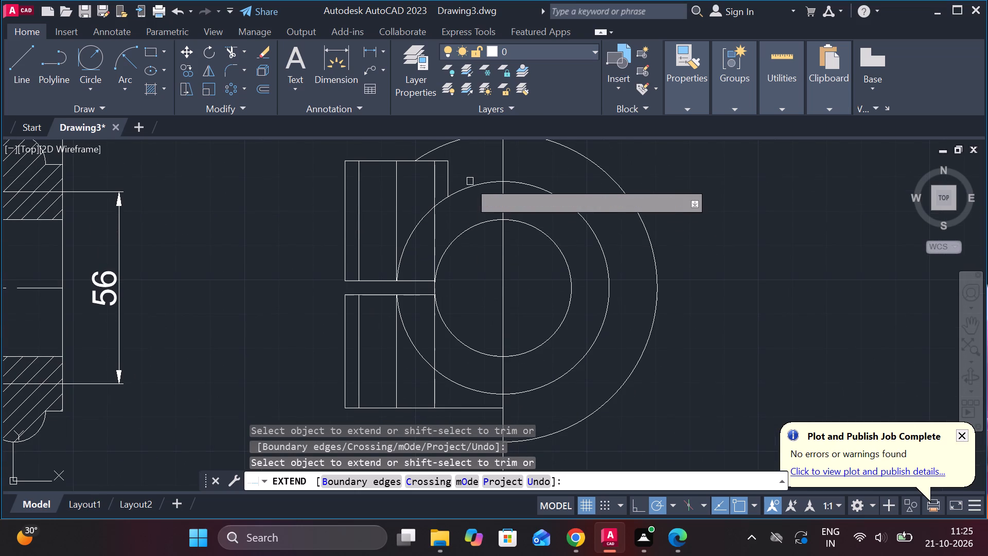
left_click(450, 182)
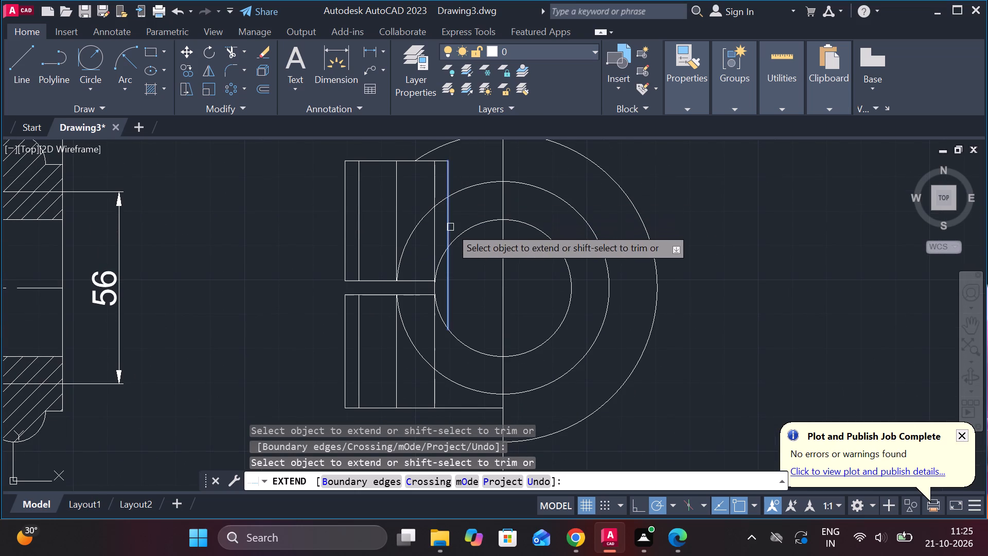
left_click(450, 227)
left_click(448, 299)
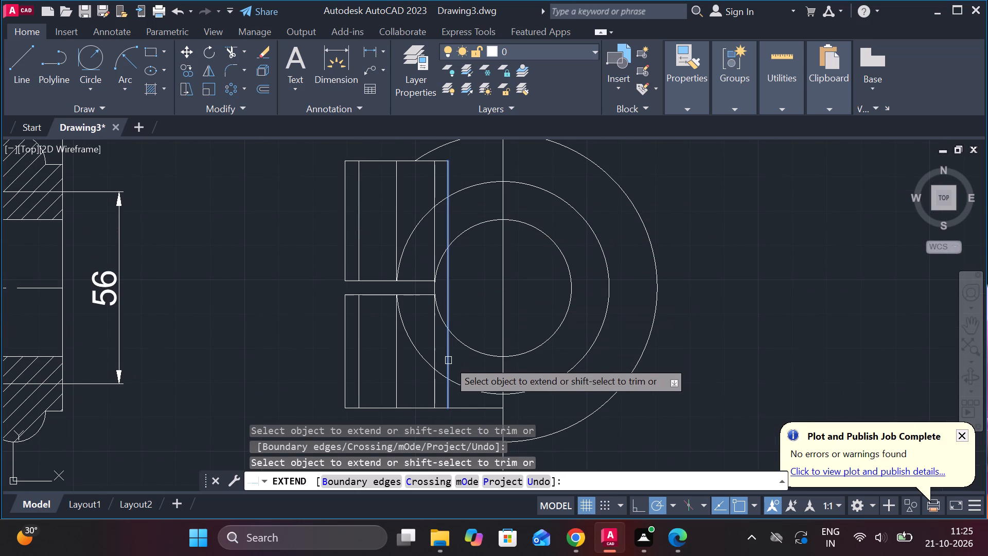
left_click(448, 360)
key("Escape")
Trim the bottom line beyond the flange's end vertical, plus that vertical's portions inside the middle and inner circles.
type("TR")
key("space")
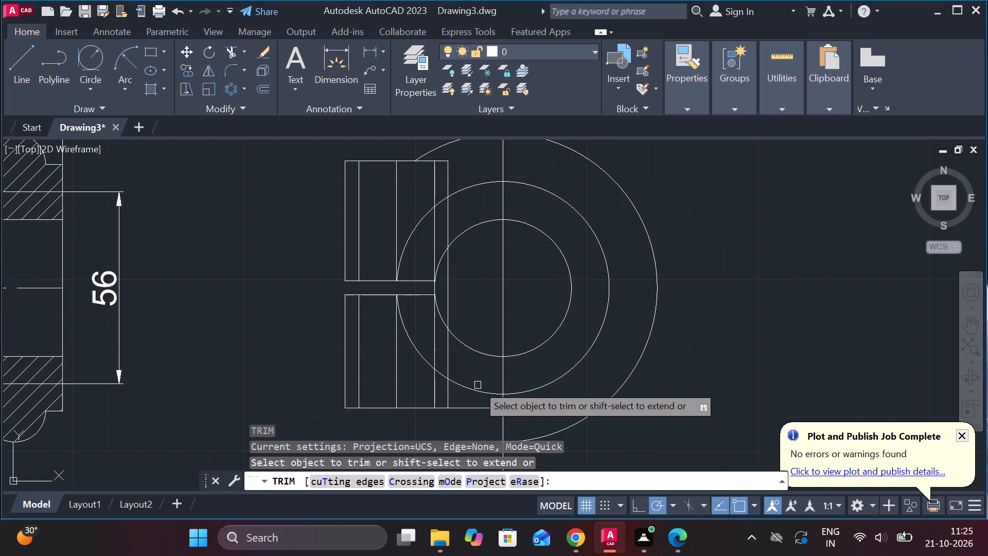
left_click(464, 410)
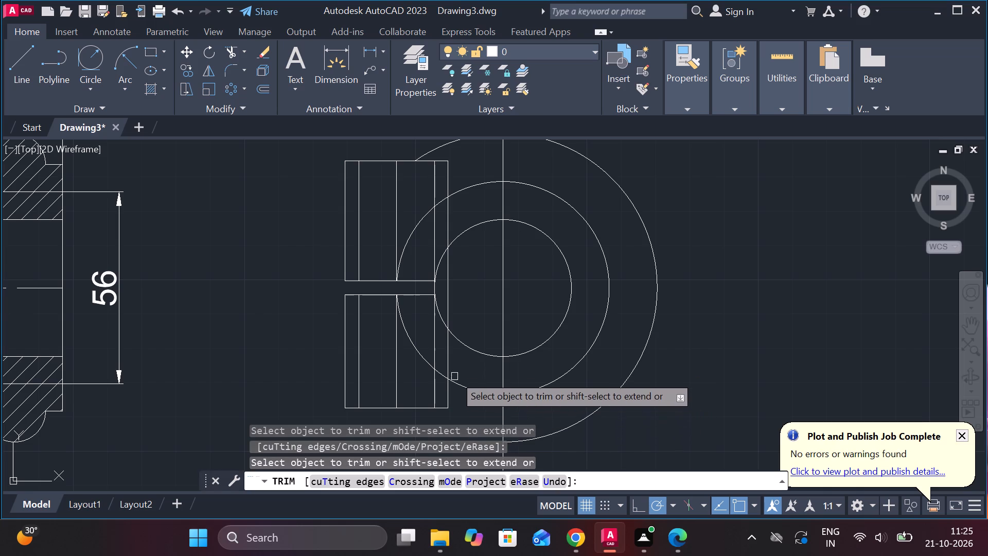
left_click(444, 358)
left_click(448, 297)
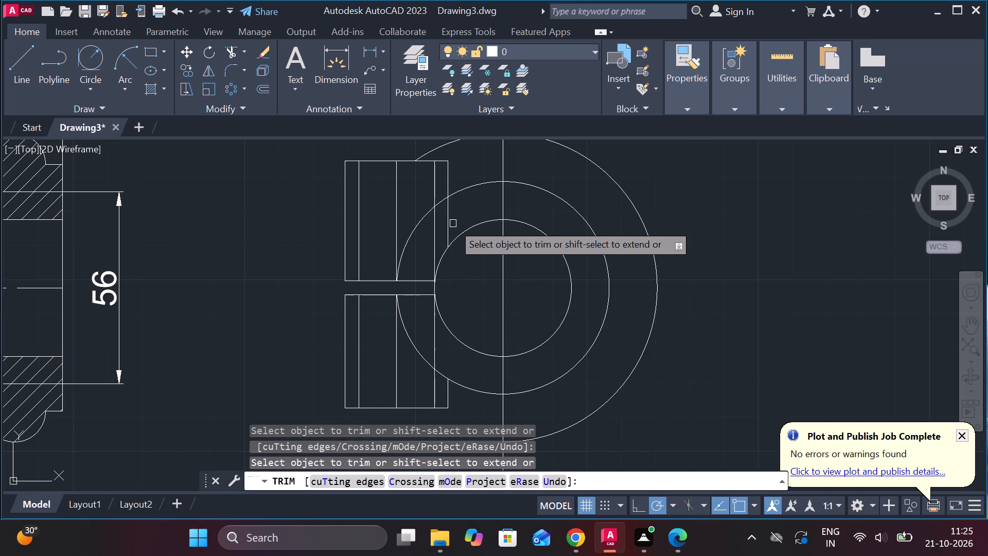
left_click(450, 220)
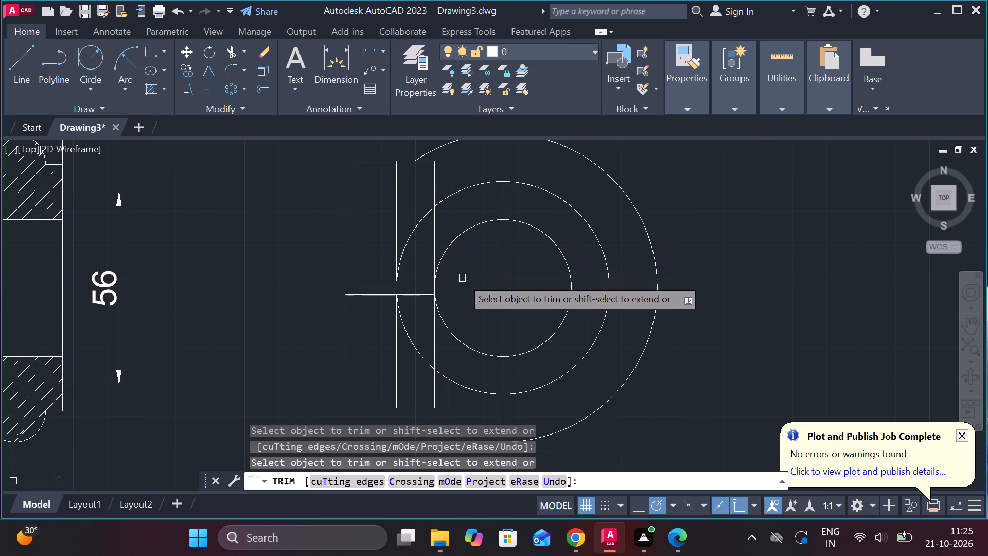
Remove the lower flange's two inner verticals on either side of its middle vertical, using Trim.
left_click(361, 335)
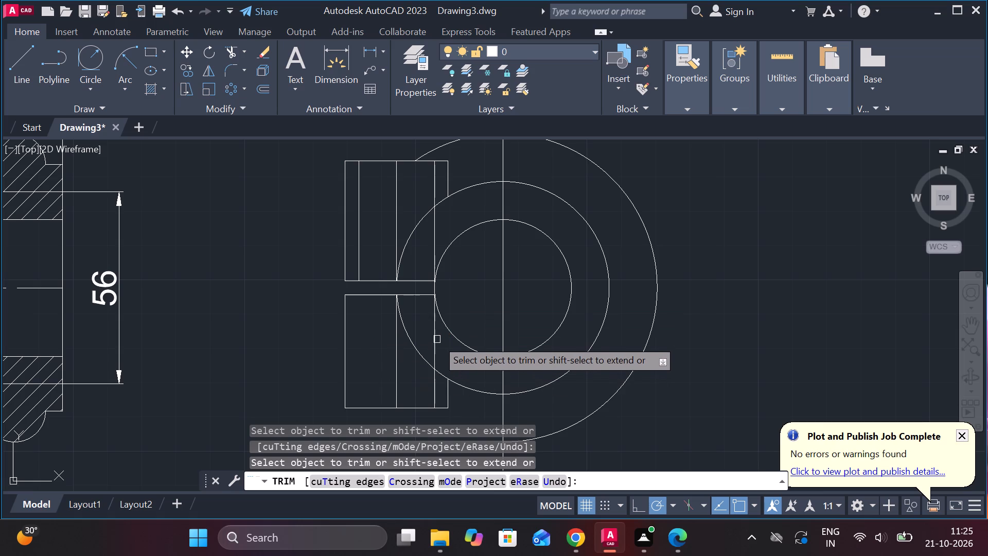
left_click(433, 336)
left_click(433, 393)
key("Escape")
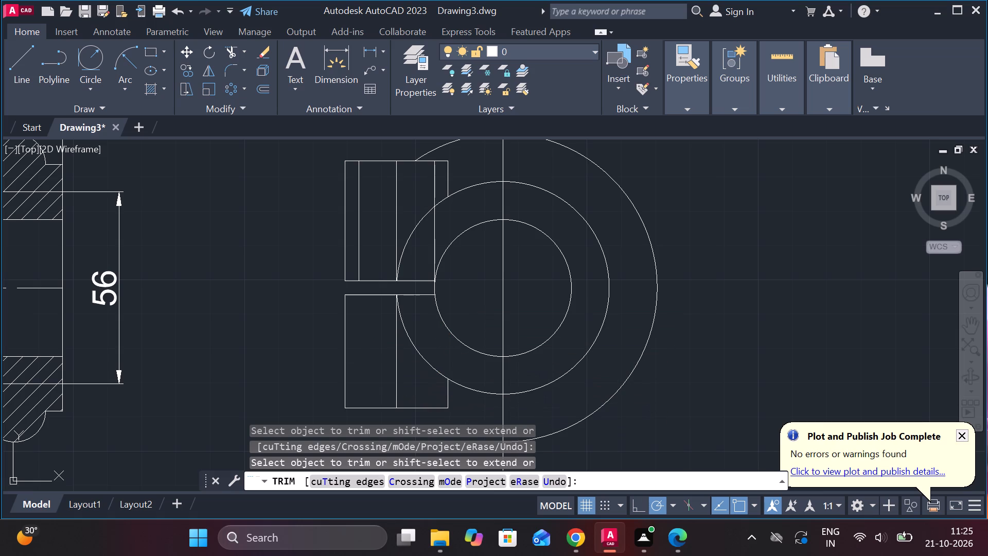
Offset the lower flange's middle vertical by 8 to both sides.
left_click(396, 361)
key("o")
key("Return")
key("Return")
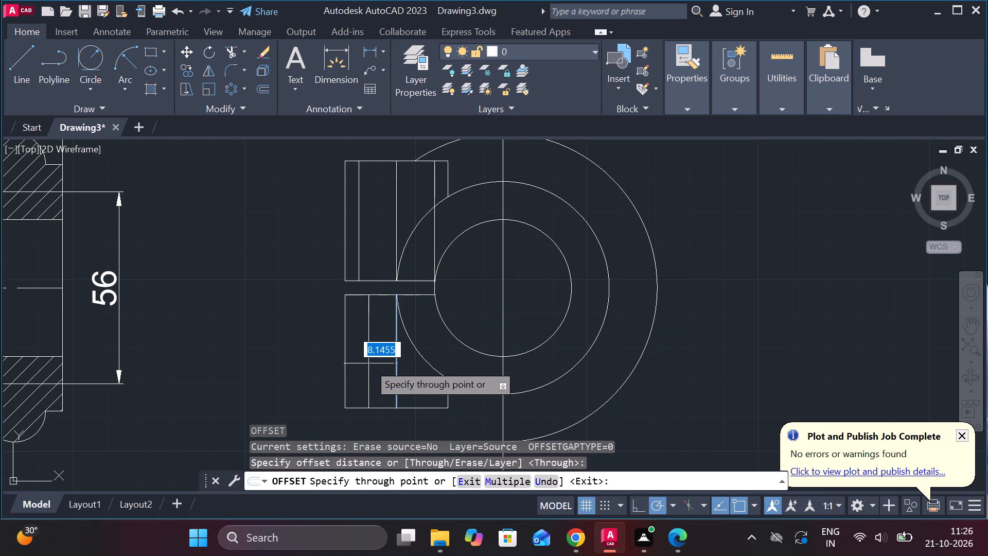
key("8")
key("Return")
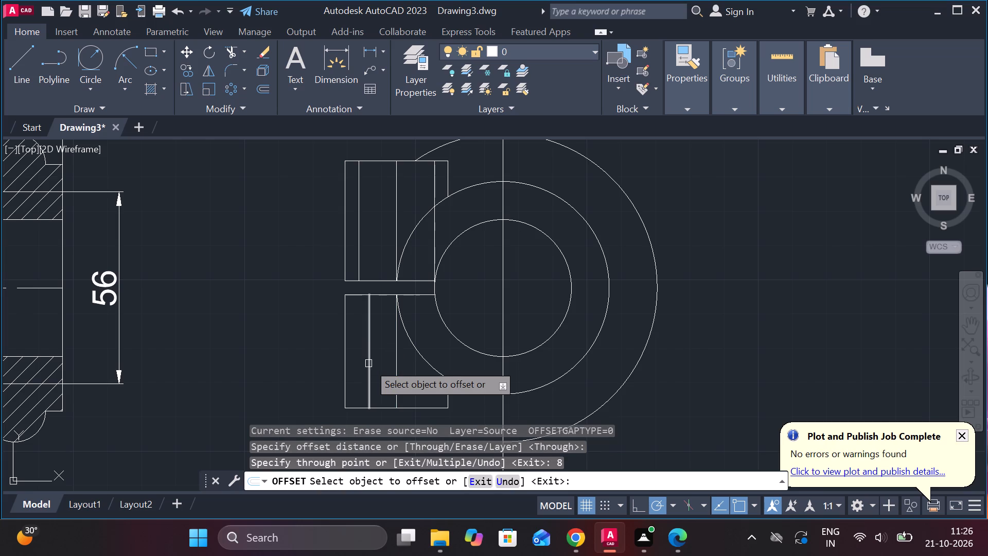
left_click(399, 360)
key("8")
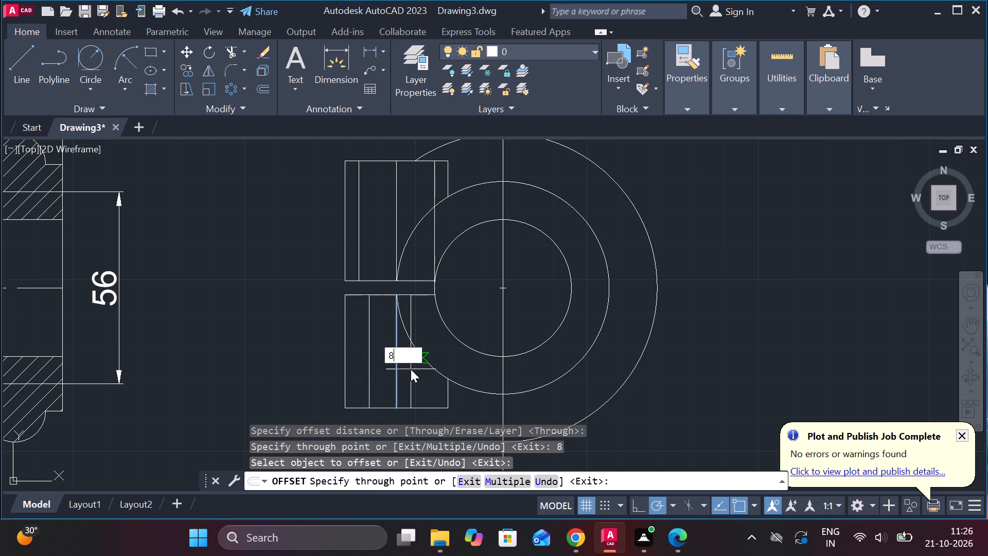
key("Return")
key("Escape")
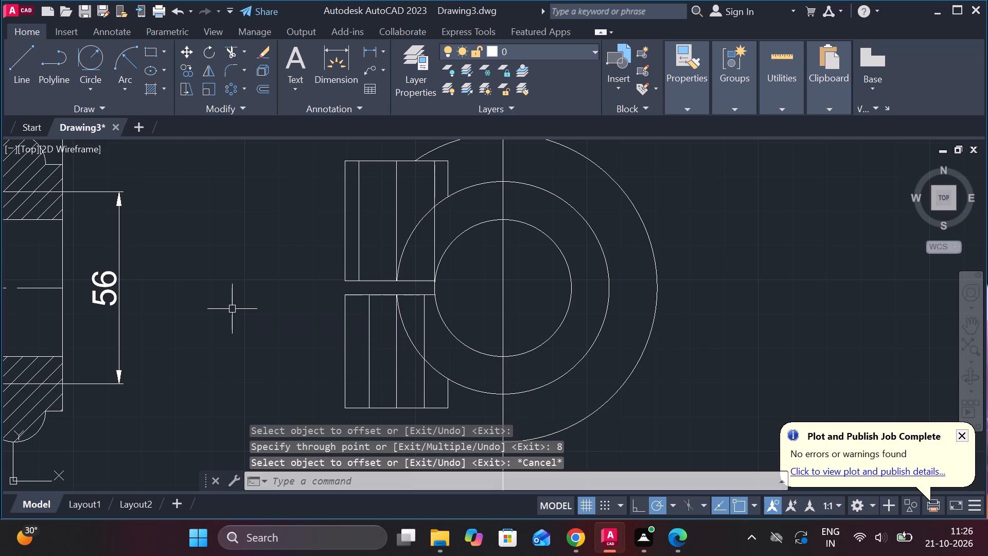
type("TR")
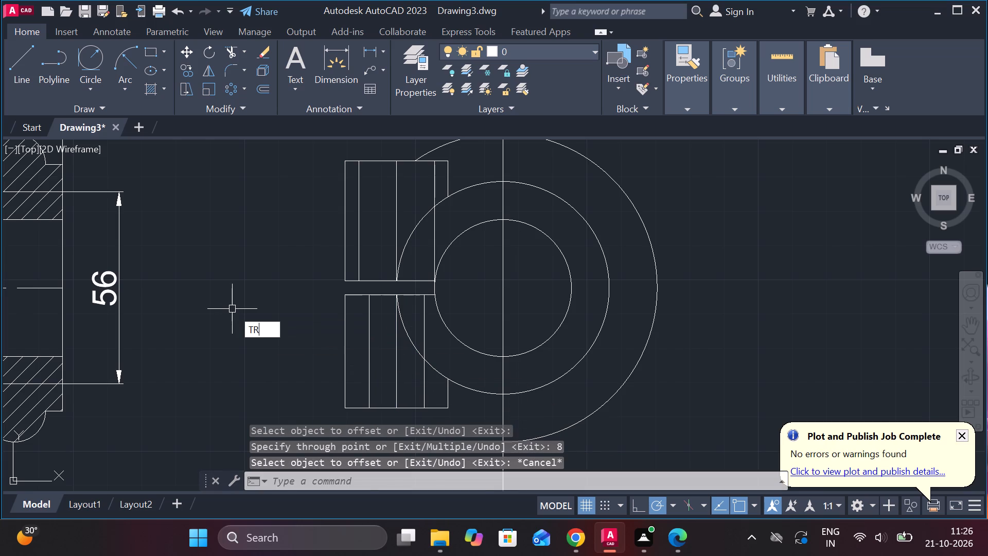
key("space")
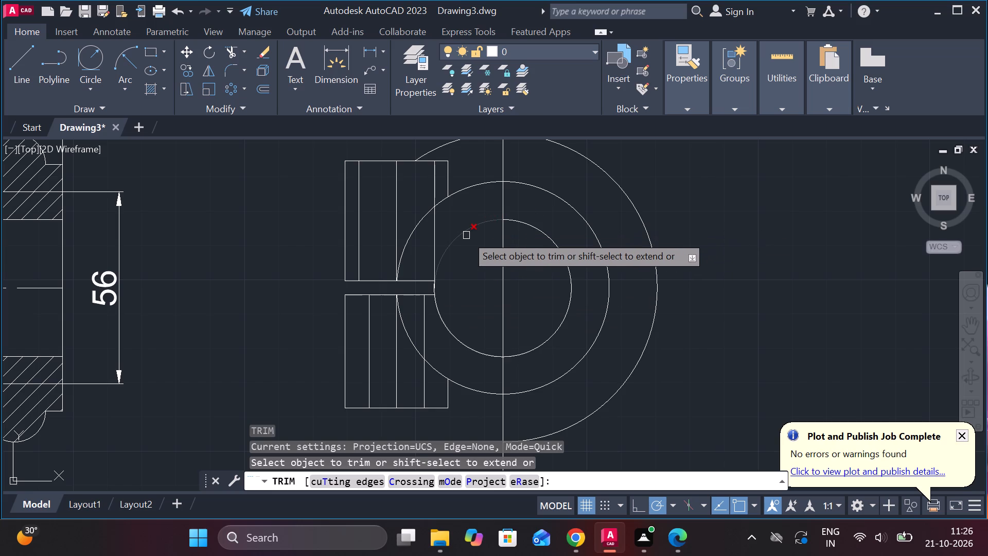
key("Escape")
Extend the lower flange's middle vertical up across the gap to the upper flange's lower edge.
scroll(401, 273, "up", 1)
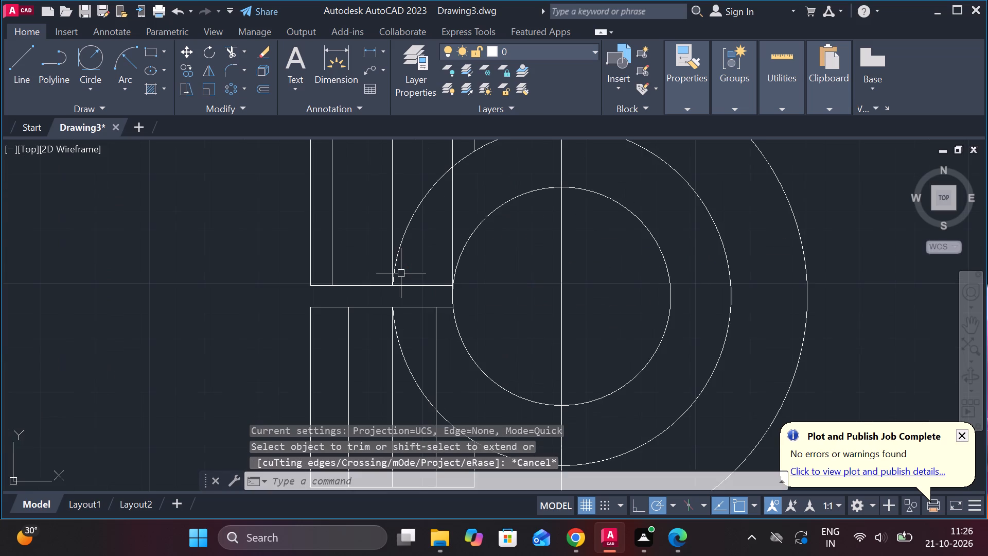
type("EX")
key("space")
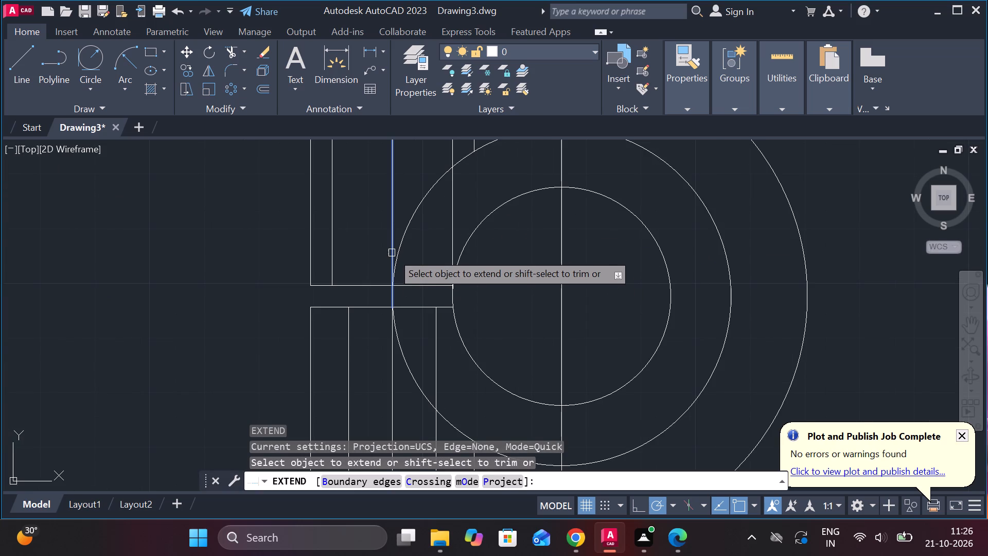
left_click(400, 248)
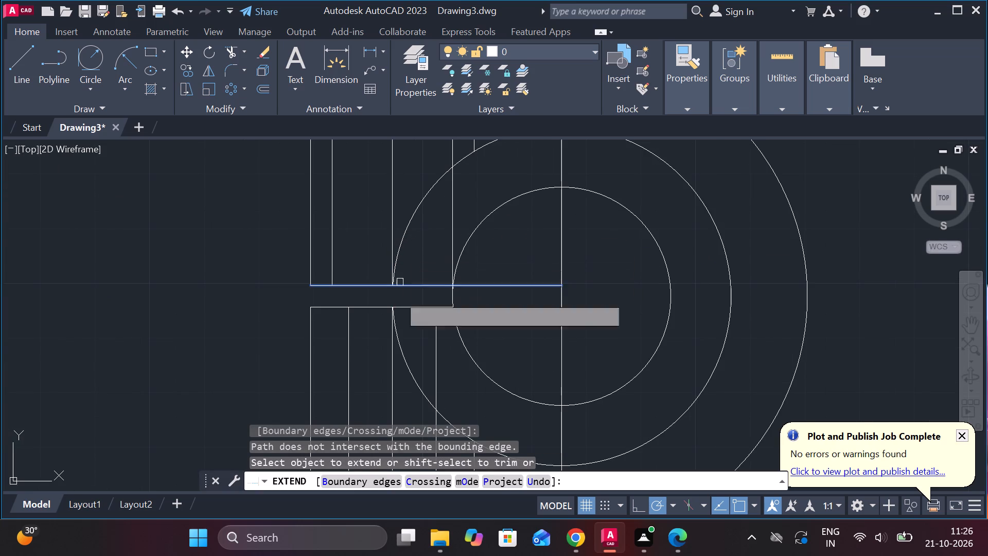
left_click(397, 337)
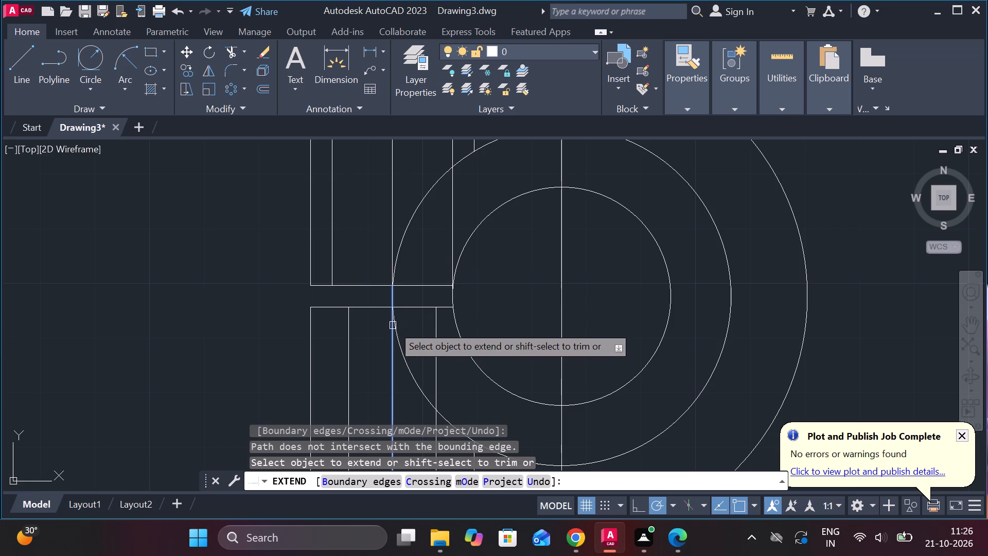
left_click(393, 325)
scroll(421, 321, "down", 2)
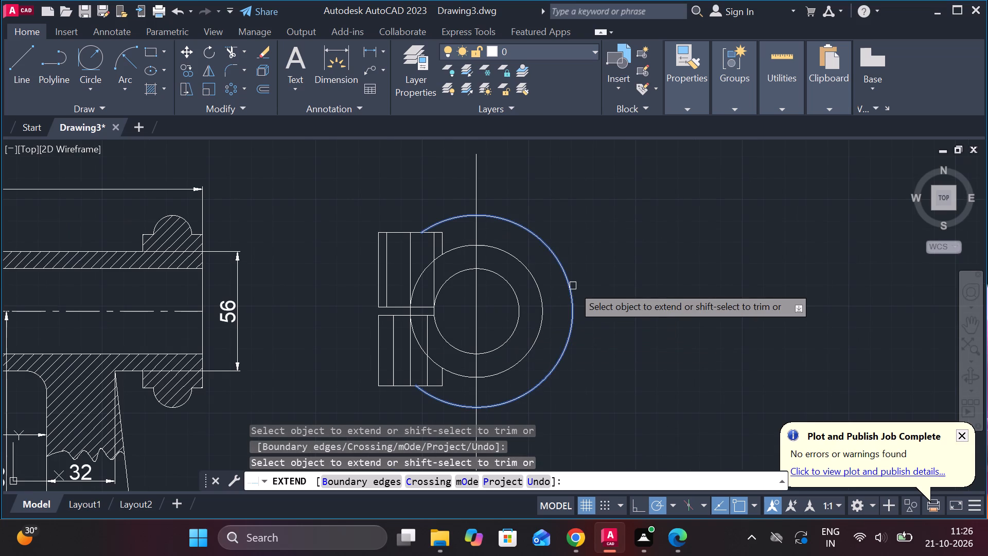
key("Escape")
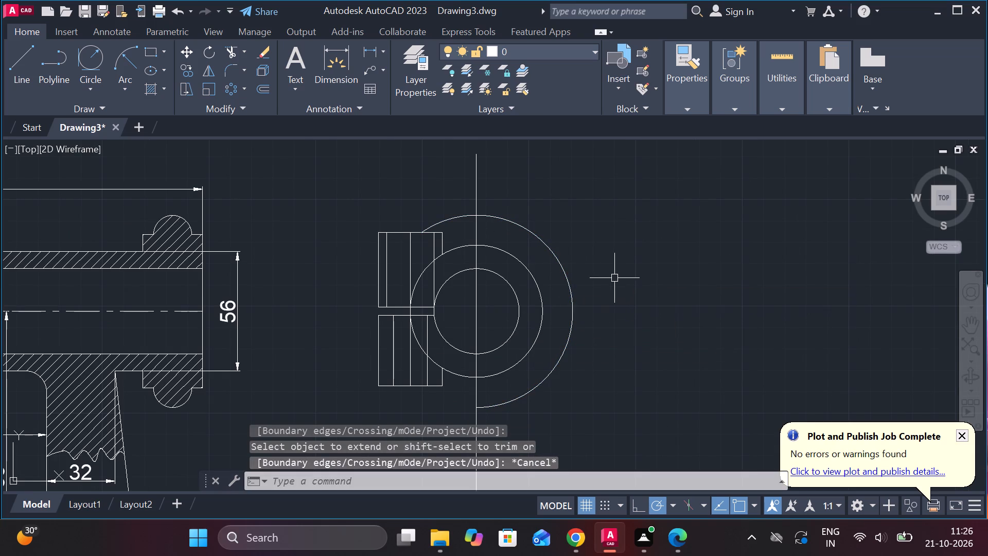
Set the linetype of the two offset verticals in the lower flange to DASHED.
scroll(425, 352, "up", 1)
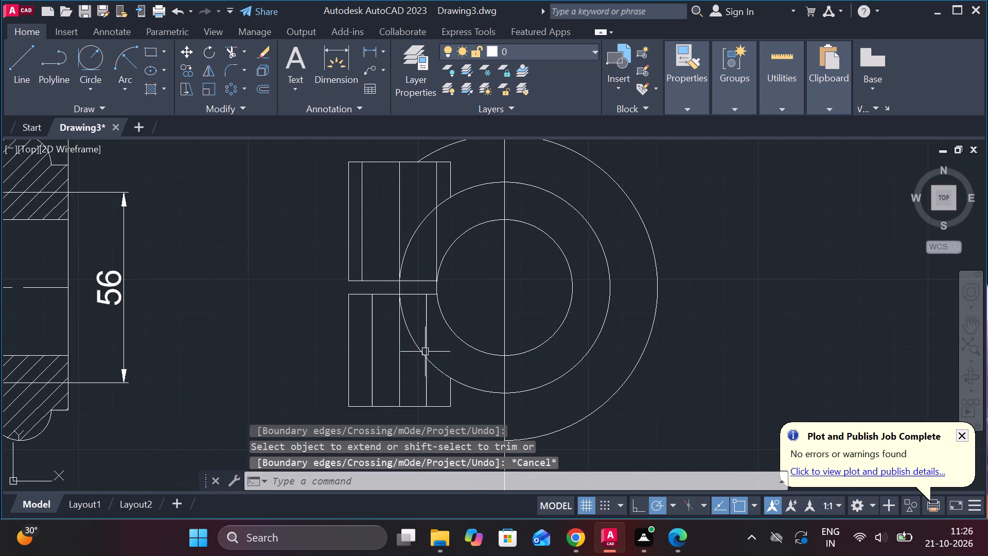
left_click(425, 328)
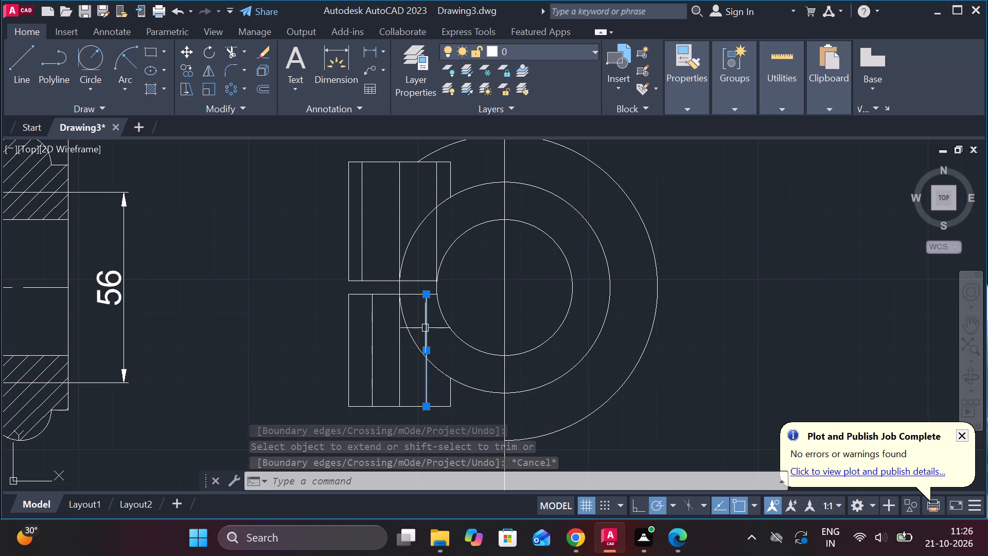
left_click(369, 321)
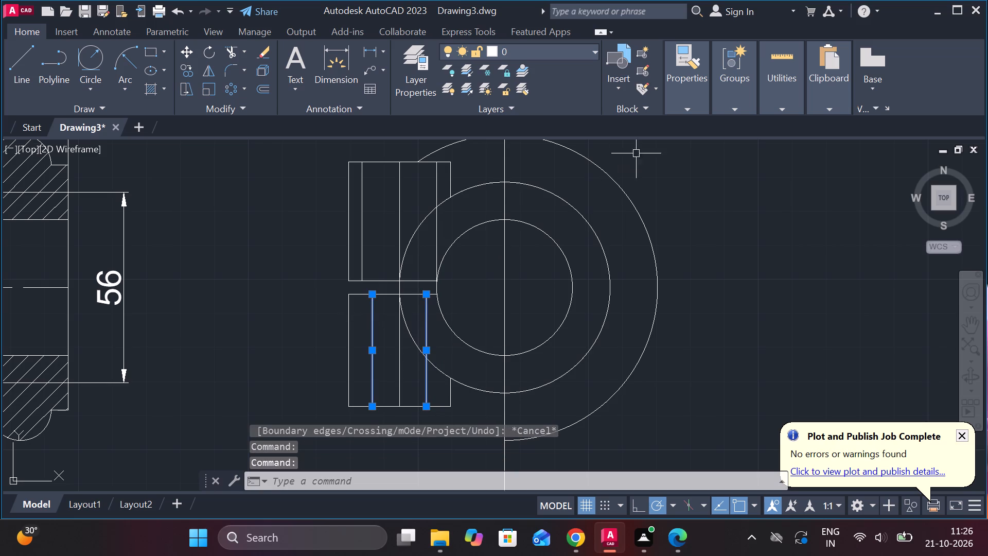
left_click(682, 111)
left_click(796, 167)
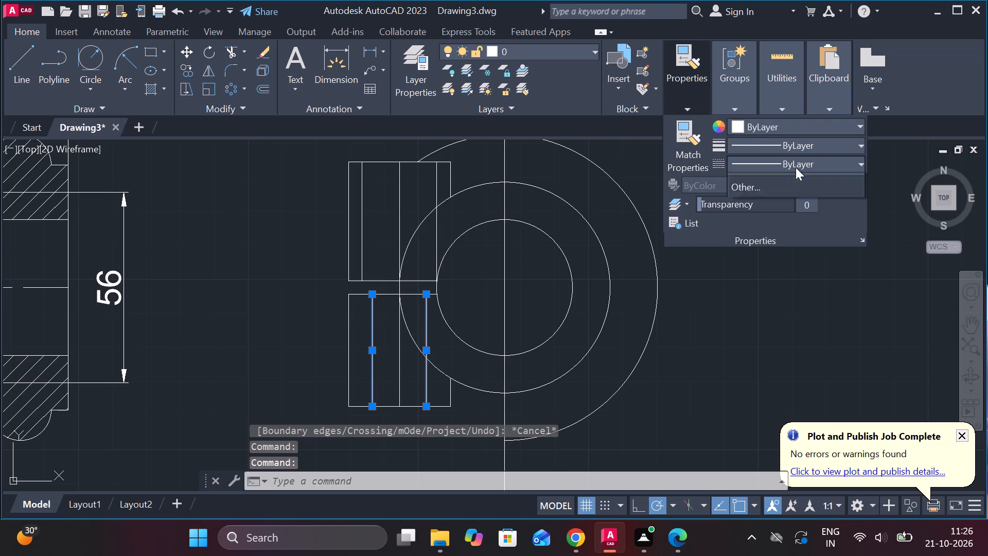
left_click(766, 257)
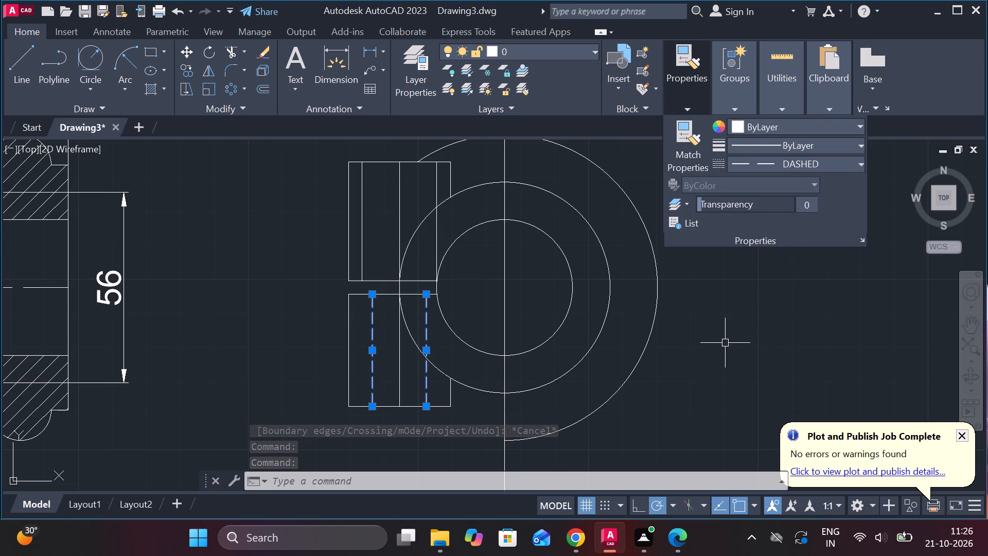
key("Escape")
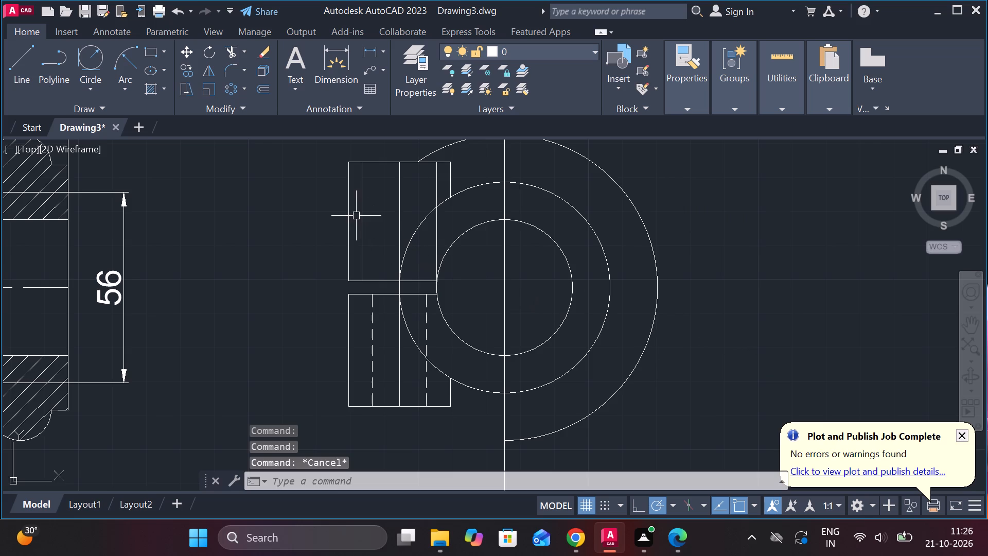
Set the linetype of the upper flange's two inner verticals, either side of its middle vertical, to DASHED.
left_click(361, 209)
left_click(438, 190)
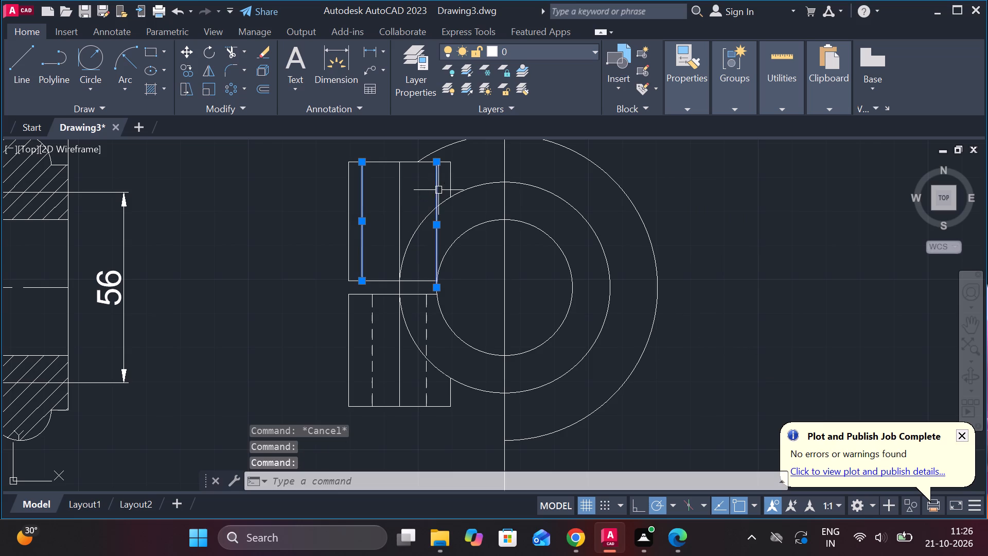
left_click(689, 112)
left_click(740, 157)
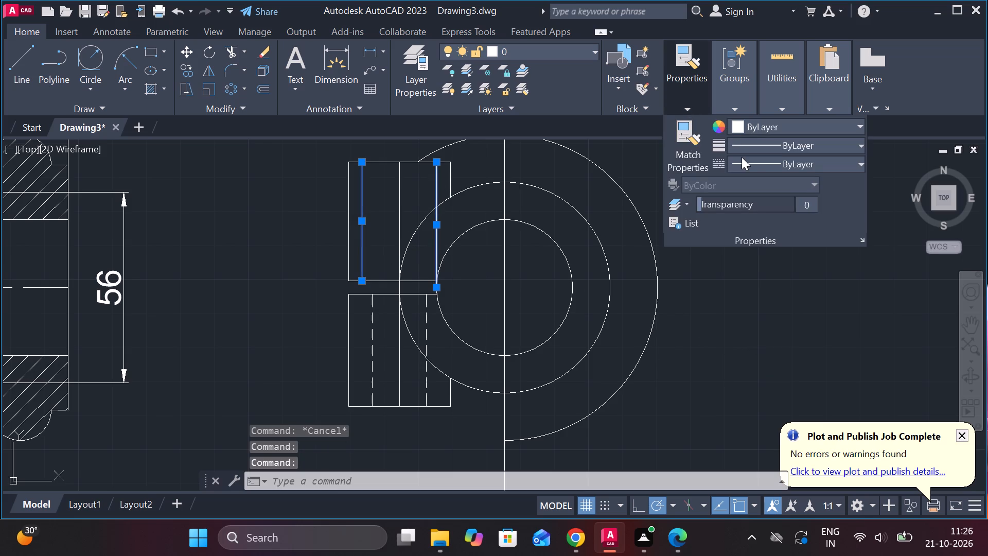
left_click(766, 256)
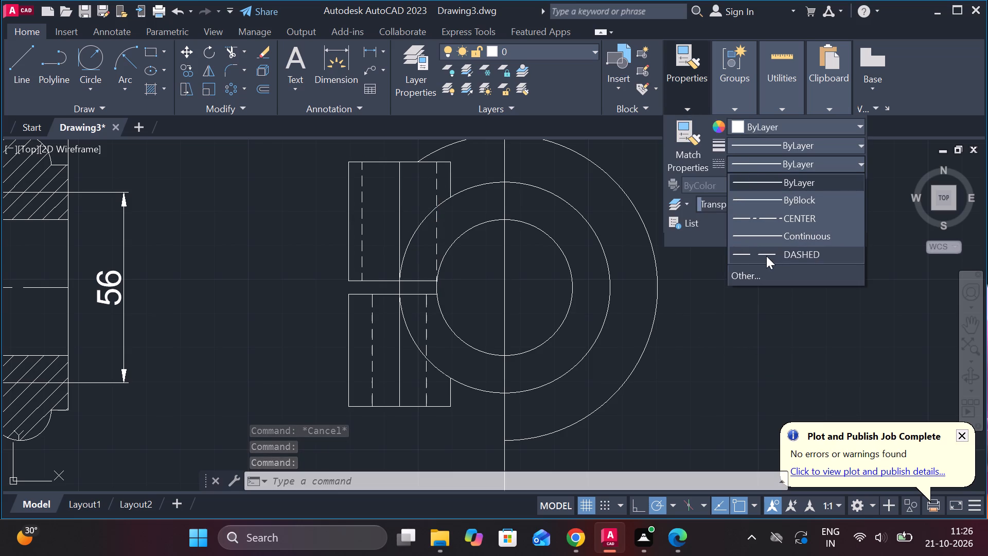
key("Escape")
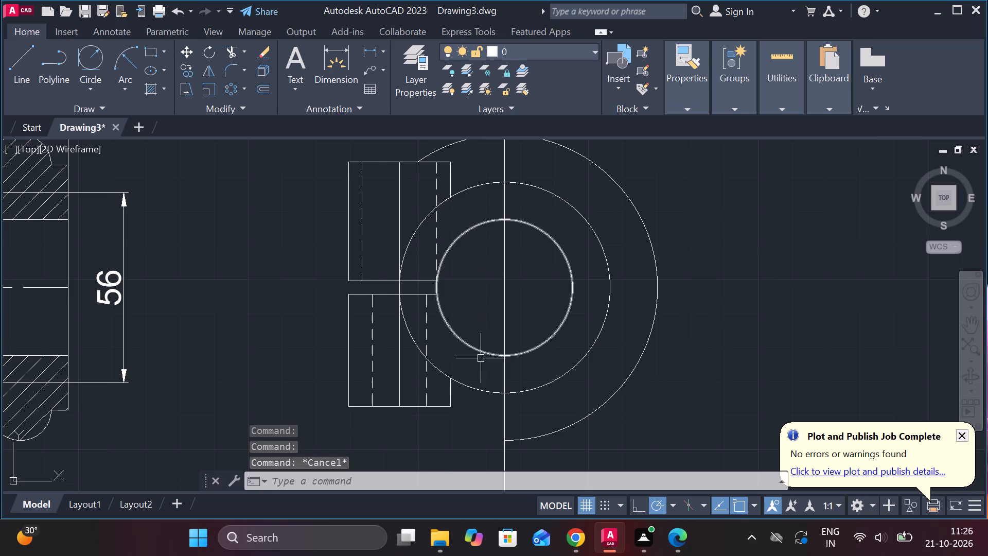
Draw a 45° line from the lower flange's bottom corner nearest the circles up into the ring between the inner and middle circles.
scroll(456, 406, "up", 1)
key("l")
key("Return")
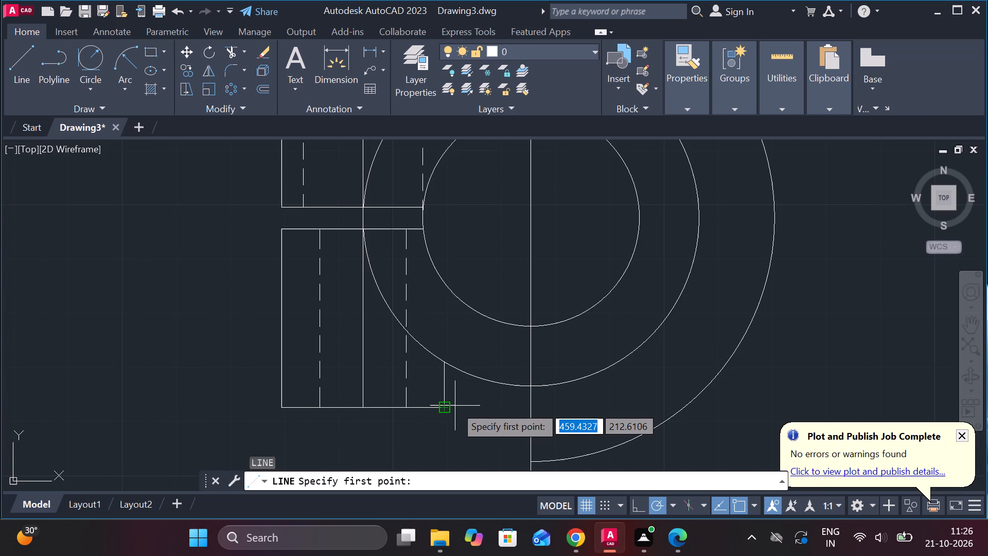
left_click(443, 406)
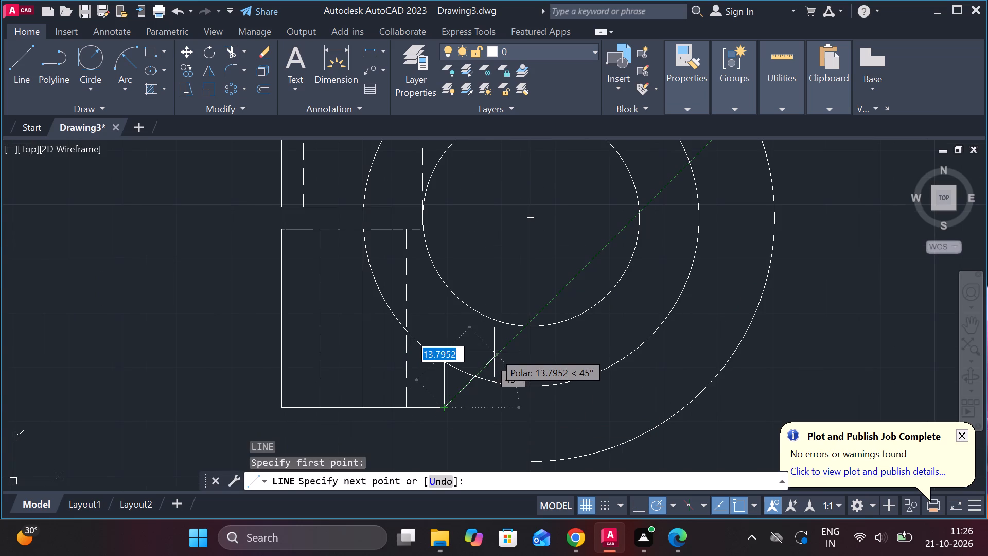
left_click(488, 352)
key("Escape")
scroll(497, 337, "down", 1)
middle_click_drag(497, 337, 485, 429)
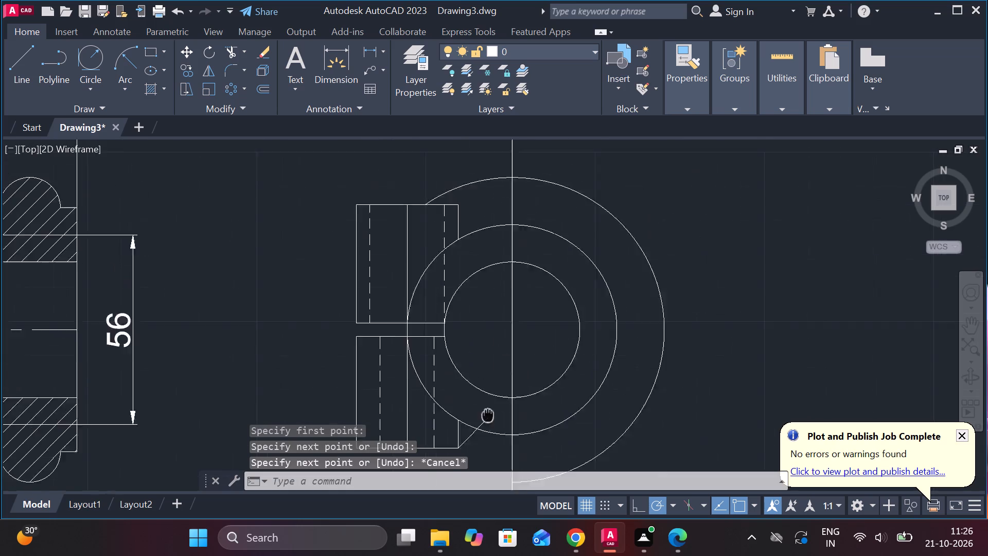
Draw a 45° line from the upper flange's top corner nearest the circles down into the ring between the inner and middle circles.
middle_click_drag(485, 429, 484, 431)
key("space")
left_click(462, 230)
left_click(479, 270)
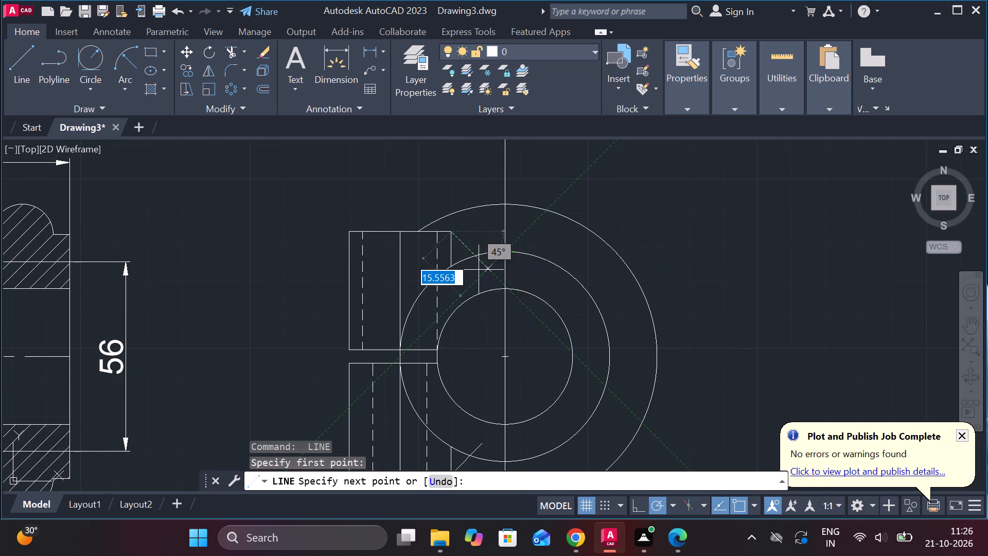
key("Escape")
Trim both 45° lines back to the middle circle and trim away the short vertical flange edges beside them.
type("TR")
key("space")
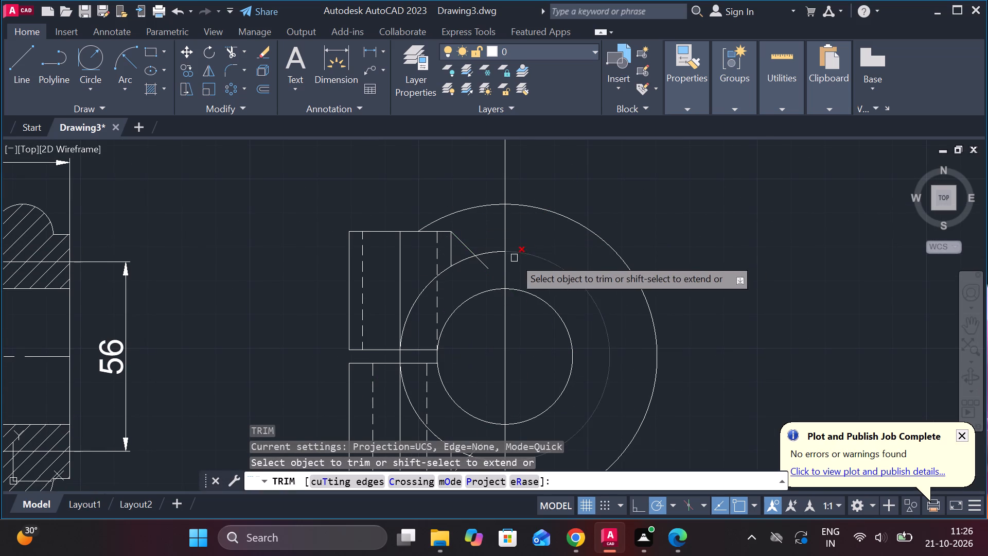
left_click(481, 266)
left_click(450, 246)
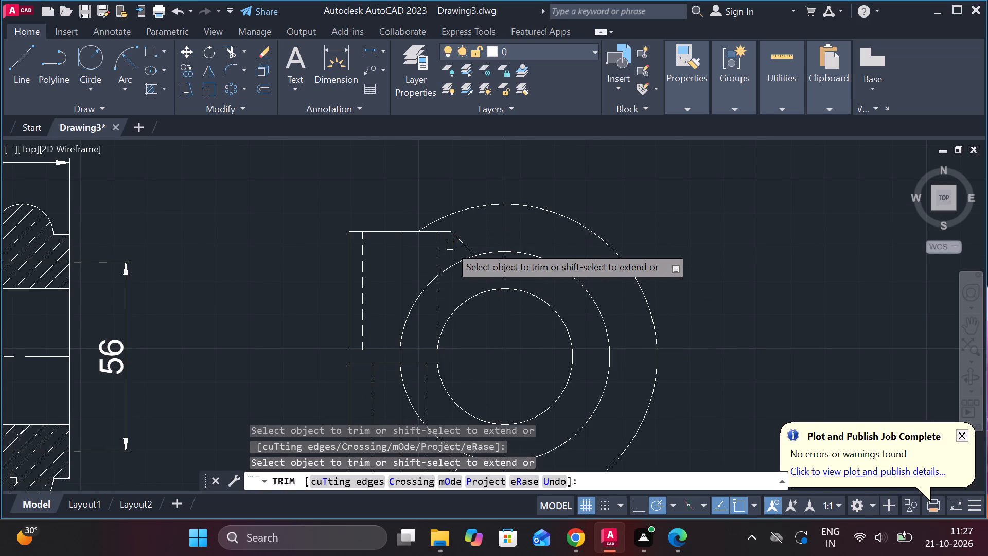
scroll(497, 257, "down", 1)
middle_click_drag(590, 314, 592, 269)
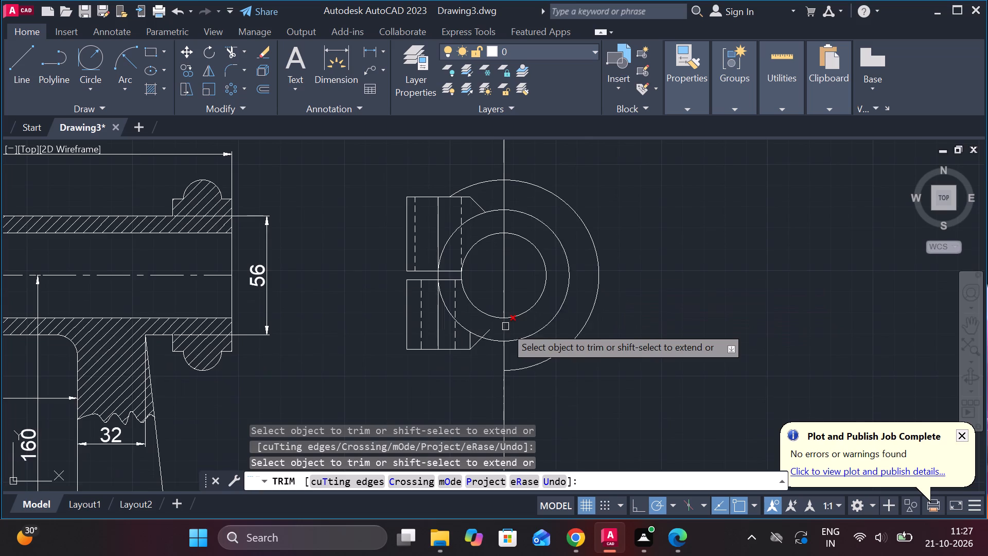
scroll(505, 326, "up", 1)
left_click(447, 344)
left_click(468, 339)
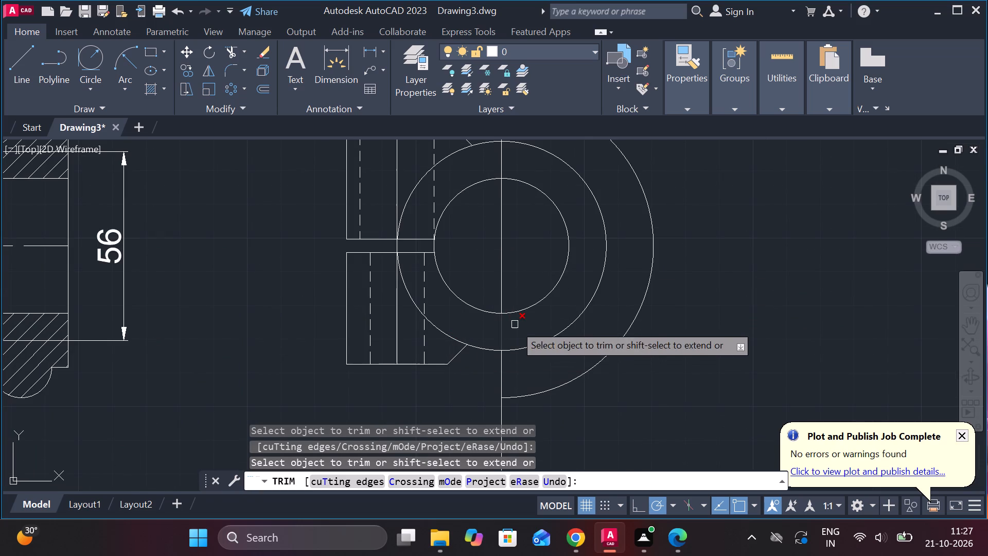
scroll(526, 319, "down", 1)
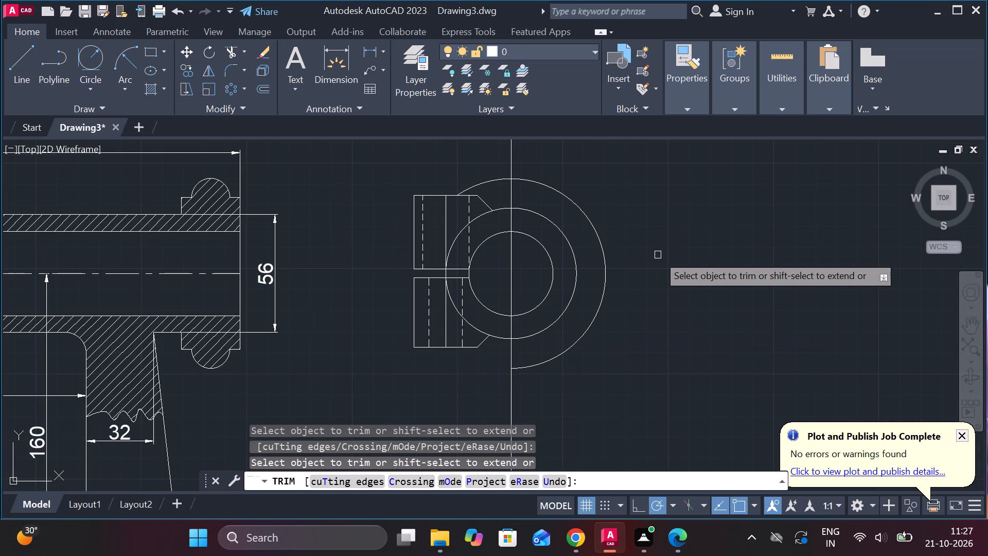
key("Escape")
Draw a horizontal centre line about 125 long through the circles' centre, extending past the flanges and the outer arc.
key("l")
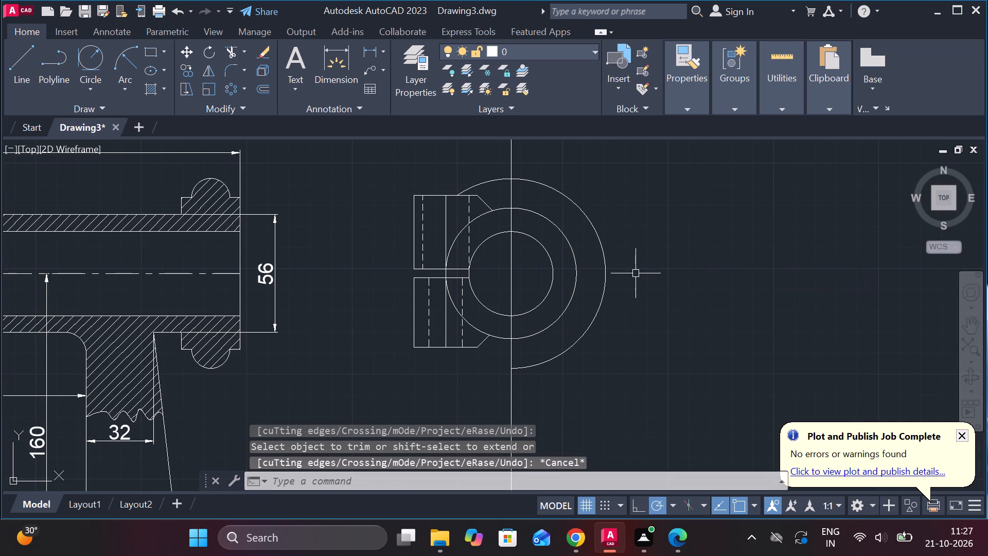
key("Return")
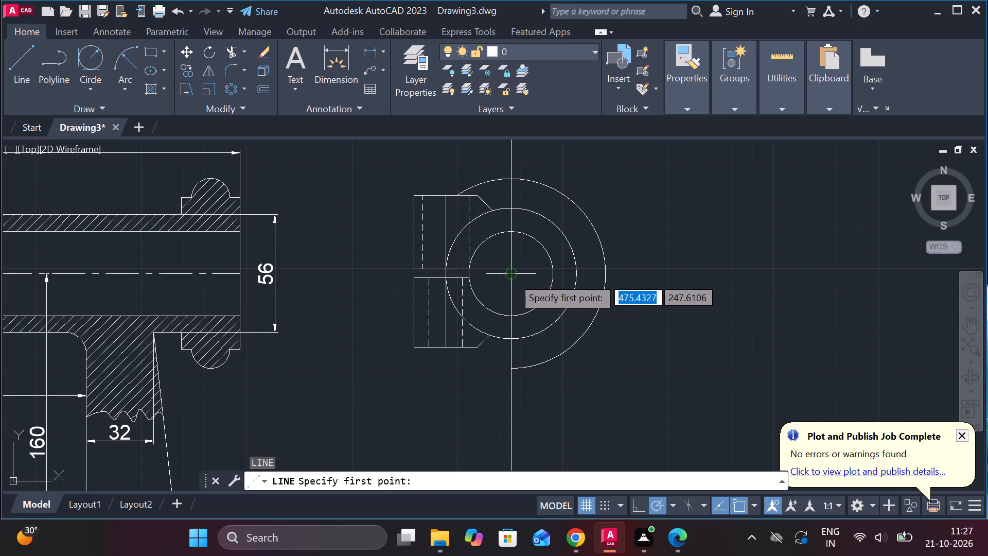
left_click(382, 277)
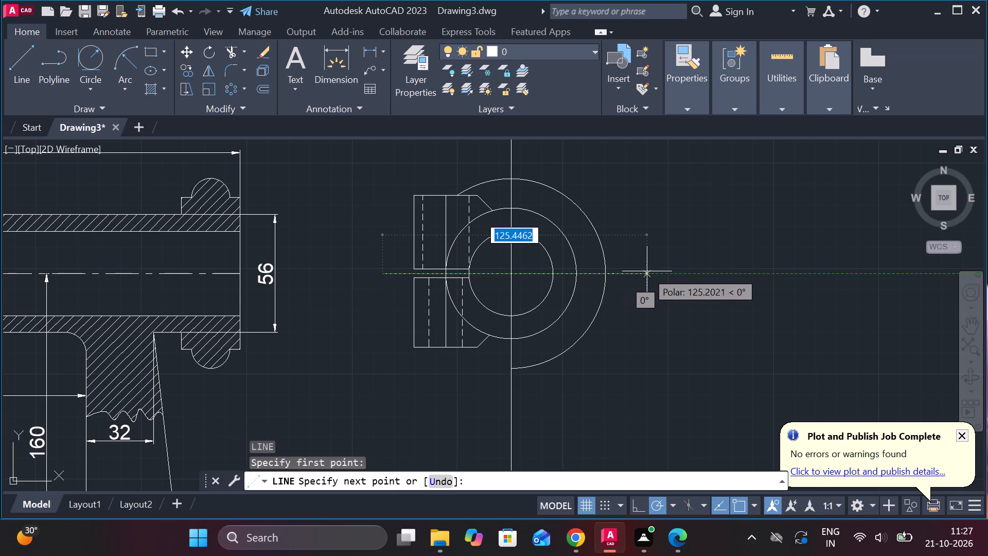
left_click(647, 271)
key("Escape")
Draw a horizontal projection line about 215 long from the front view base's top corner across the side view's vertical centre line.
scroll(673, 285, "down", 3)
scroll(664, 307, "up", 1)
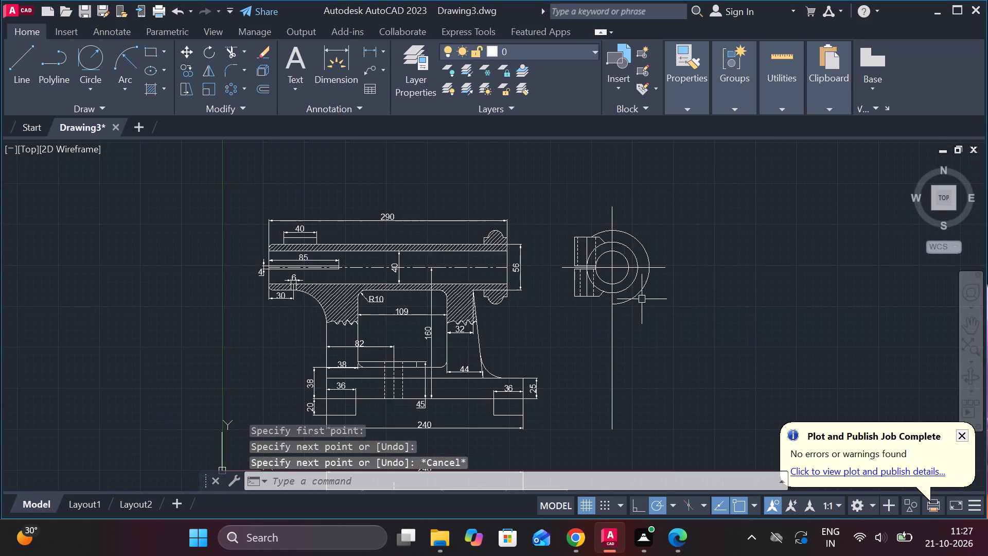
scroll(634, 290, "up", 2)
middle_click_drag(697, 250, 621, 223)
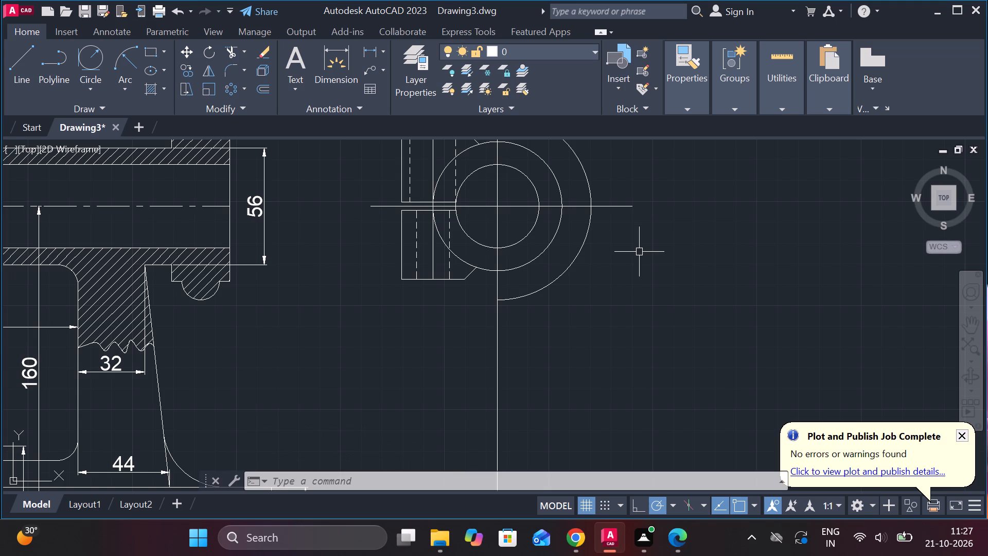
middle_click_drag(607, 282, 567, 220)
middle_click_drag(557, 287, 576, 197)
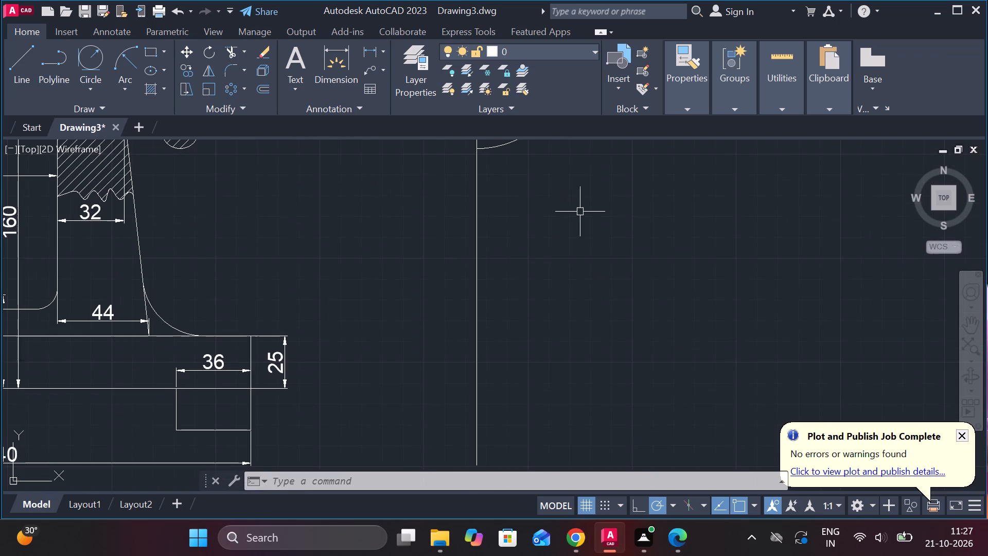
middle_click(412, 289)
scroll(413, 289, "down", 2)
scroll(422, 287, "up", 1)
middle_click_drag(414, 296, 424, 299)
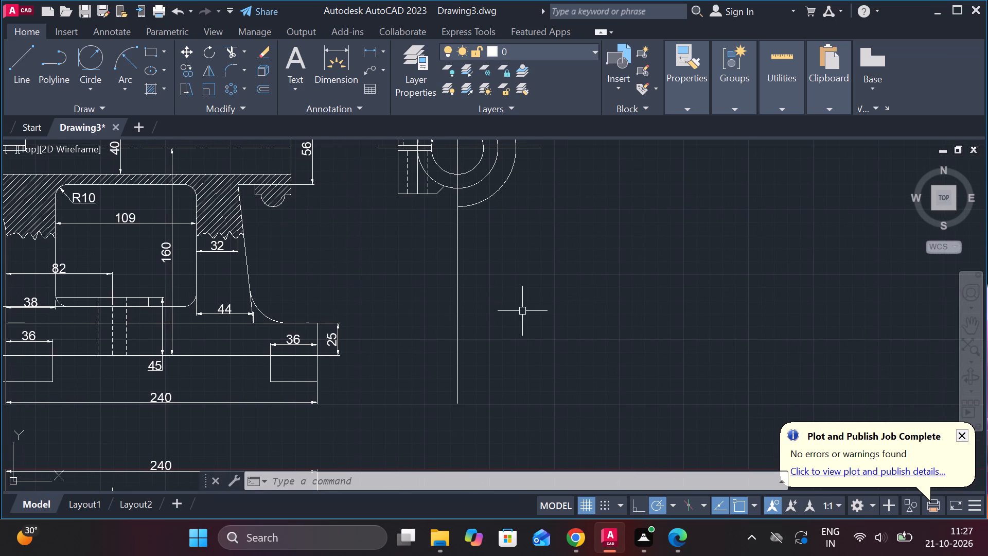
key("l")
key("Return")
scroll(329, 324, "up", 2)
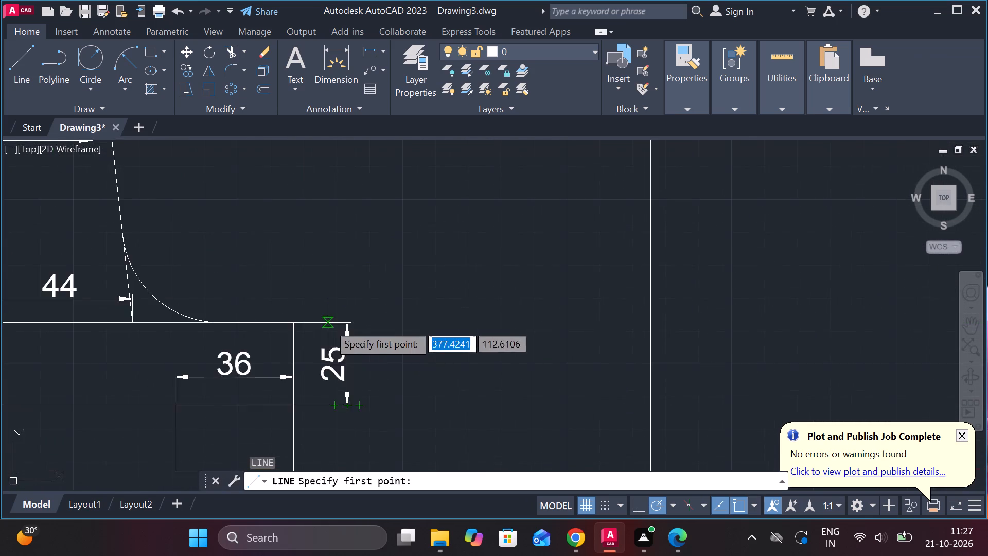
middle_click_drag(328, 322, 412, 249)
left_click(378, 257)
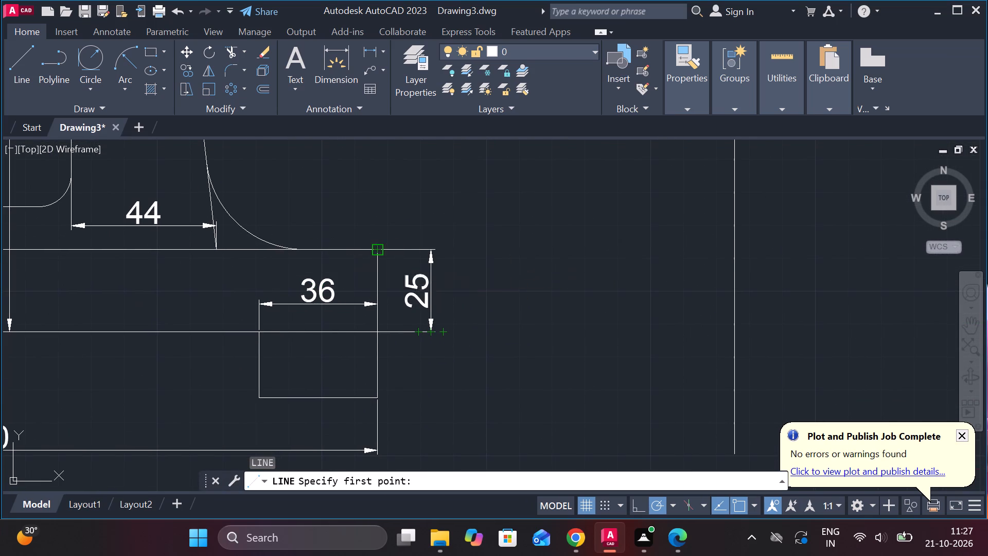
middle_click_drag(611, 237, 526, 240)
scroll(522, 240, "down", 1)
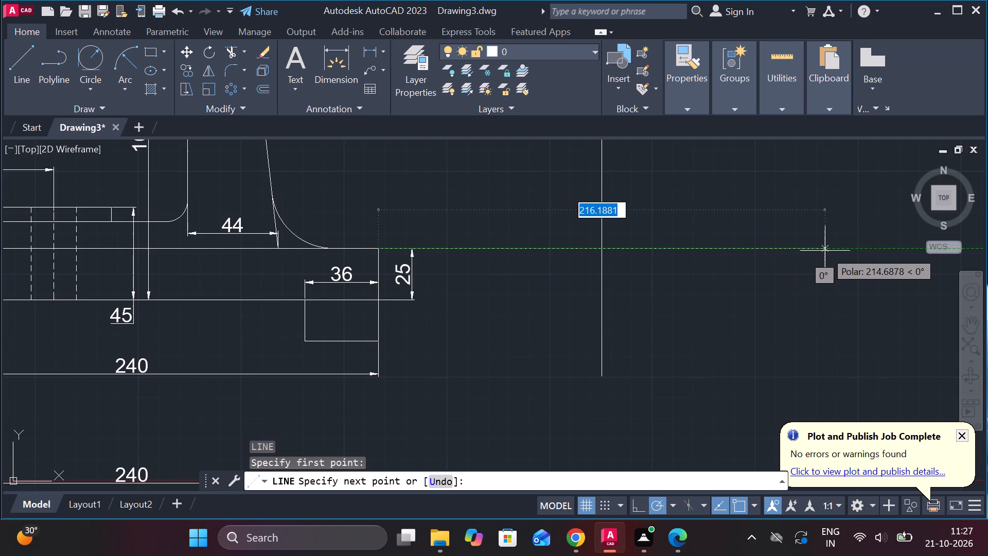
left_click(825, 251)
key("Escape")
Draw a parallel projection line from the lower end of the base's 25 edge, ending almost level with the upper projection line.
key("space")
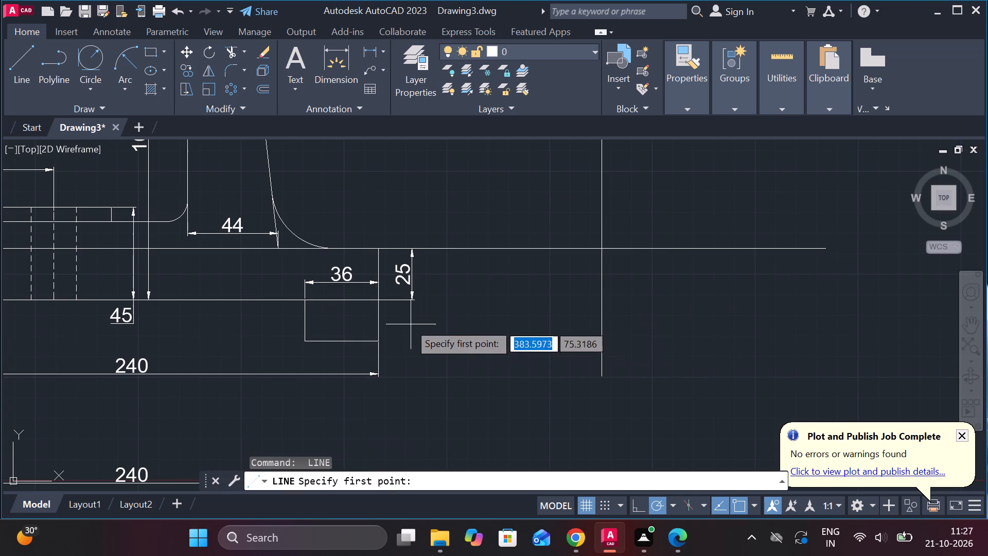
left_click(377, 300)
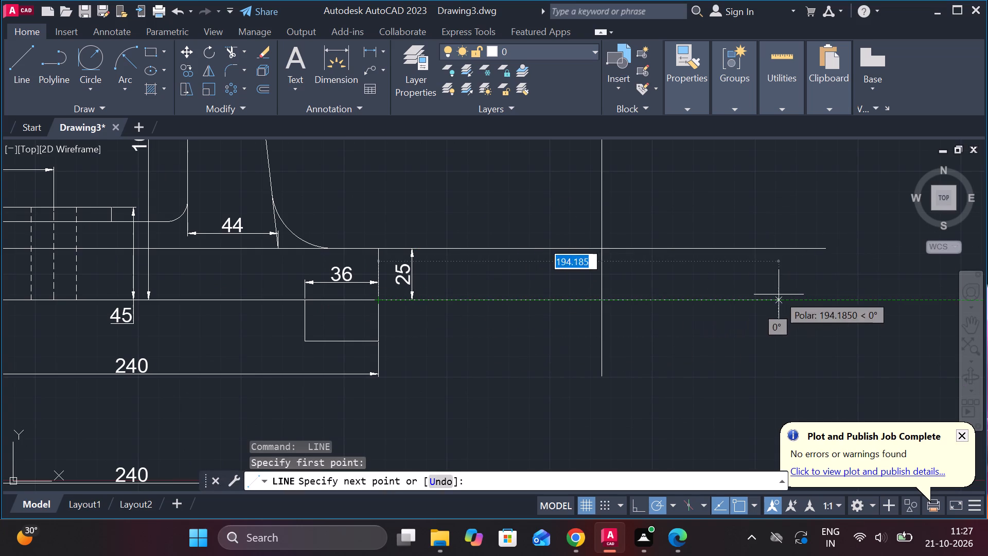
left_click(823, 293)
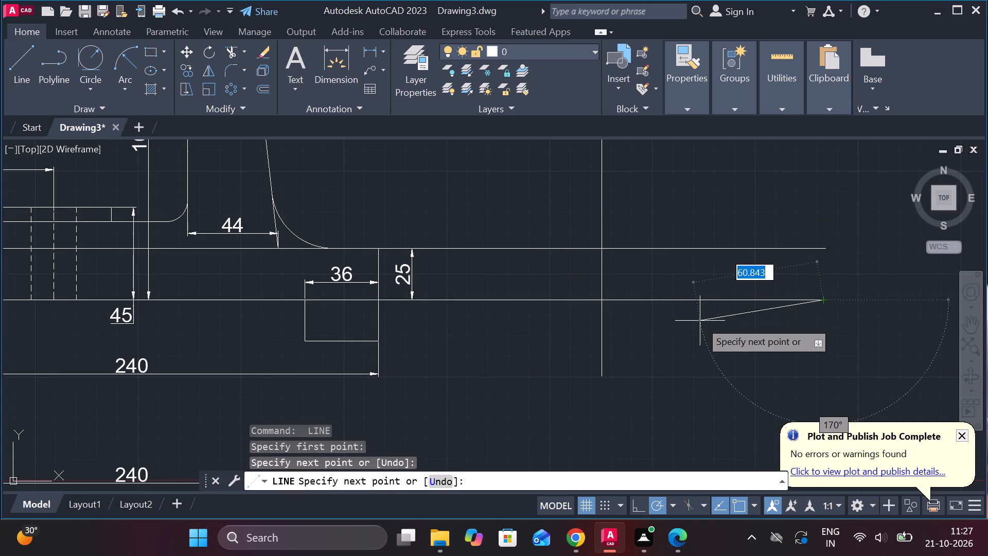
key("Escape")
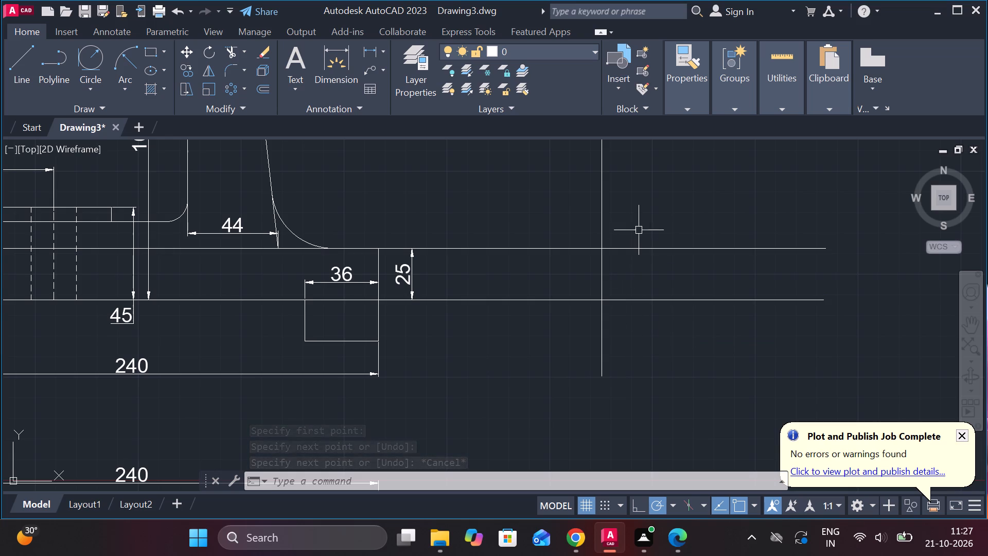
Trim the side view's vertical line between the outer arc's lower end and the upper projection line.
scroll(656, 240, "down", 3)
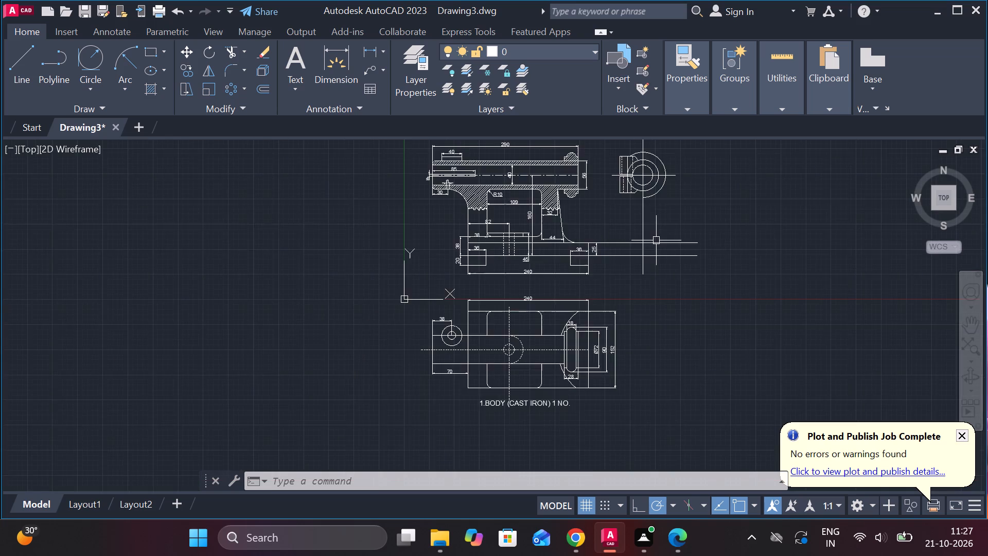
scroll(649, 228, "up", 2)
type("TR")
key("space")
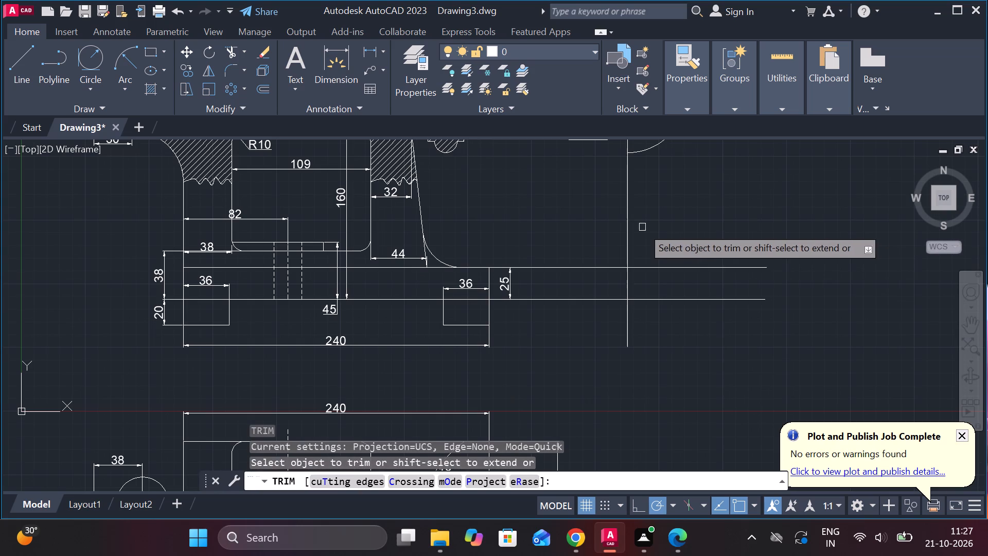
left_click(623, 247)
left_click(633, 246)
key("Escape")
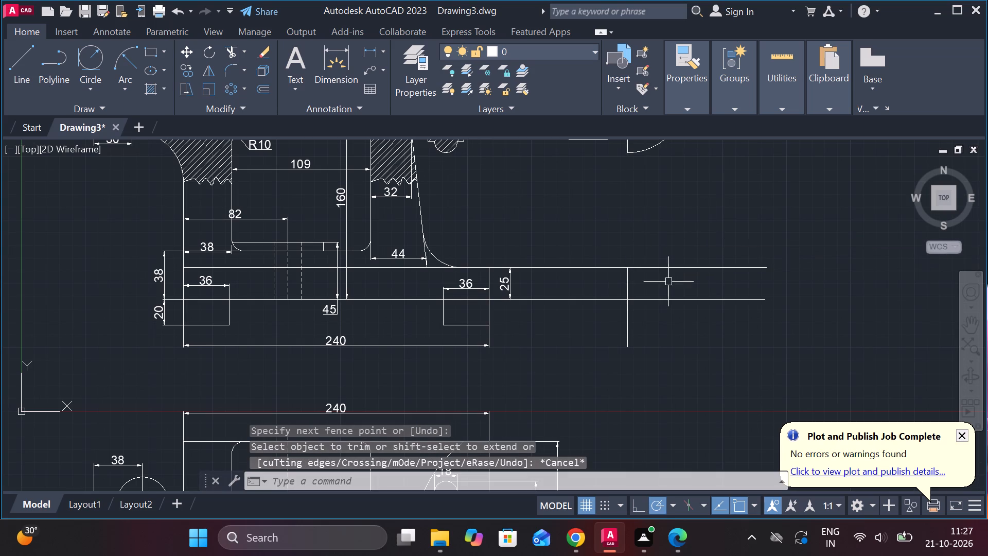
Offset the remaining vertical line at the side view's base by 38 to each side.
left_click(628, 285)
key("o")
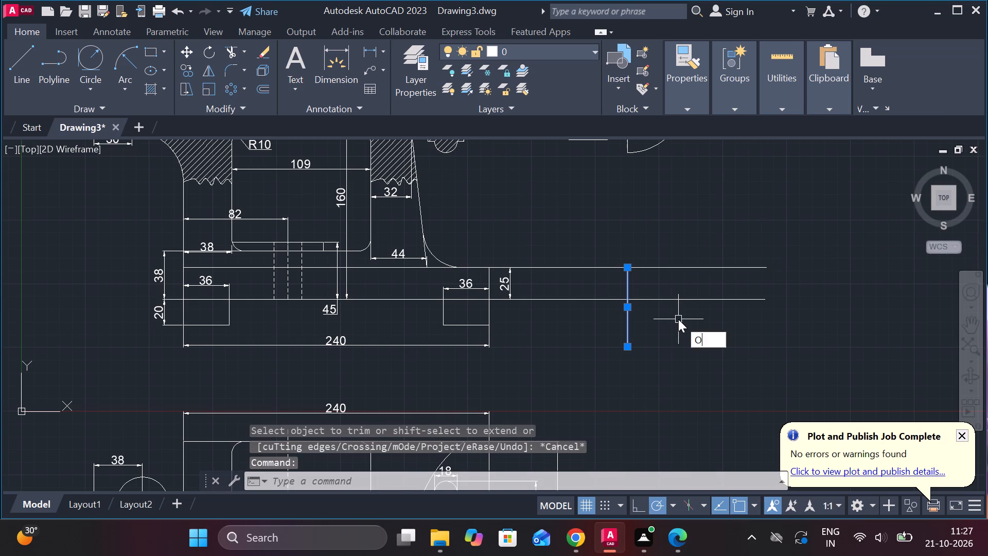
key("Return")
key("Return")
type("38")
key("Return")
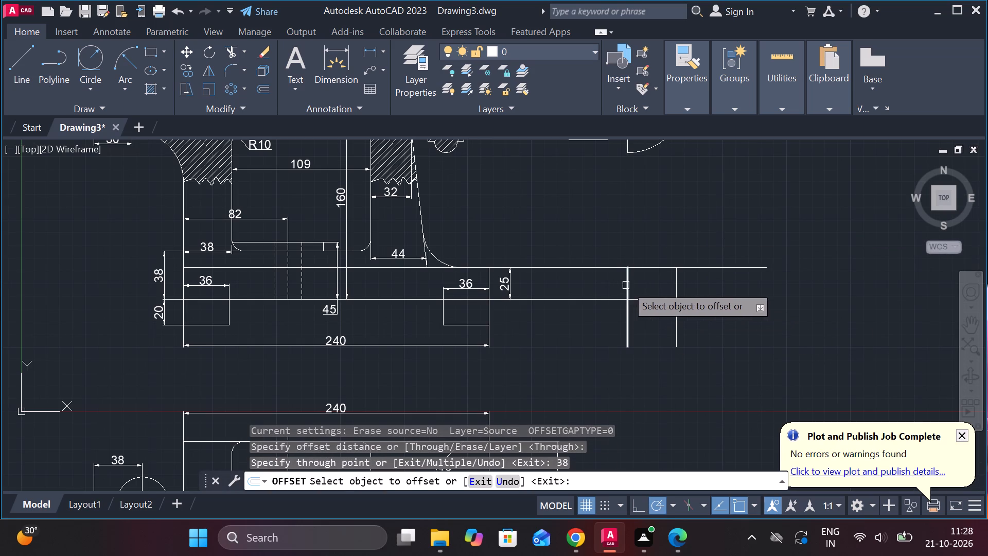
left_click(626, 285)
type("38")
key("Return")
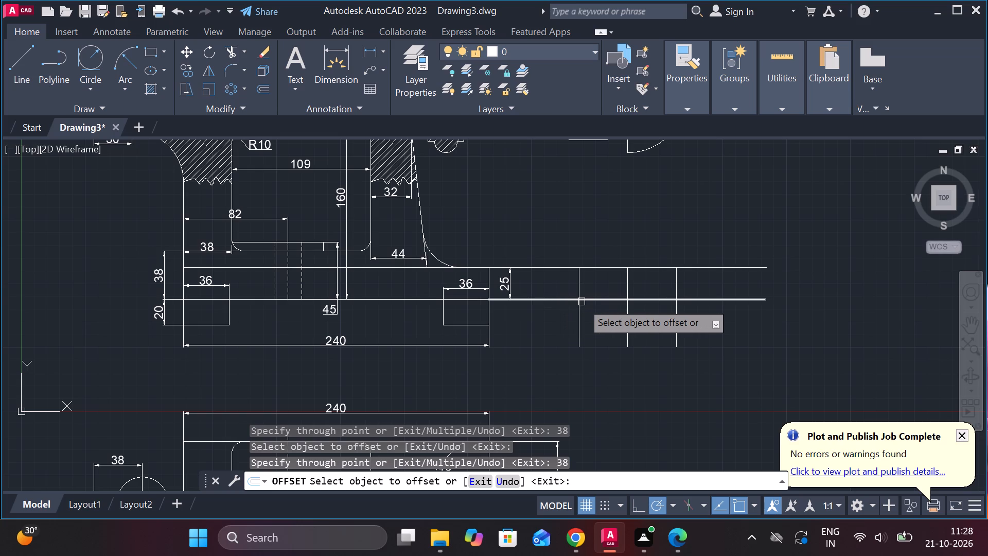
Offset the same middle vertical line at the side view's base by 55 to each side.
left_click(630, 289)
type("55")
key("space")
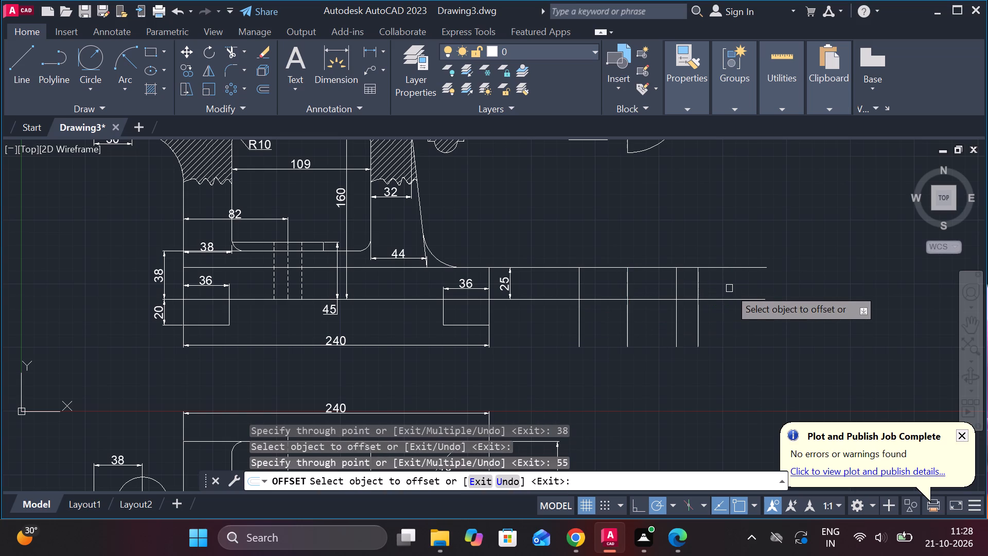
left_click(626, 287)
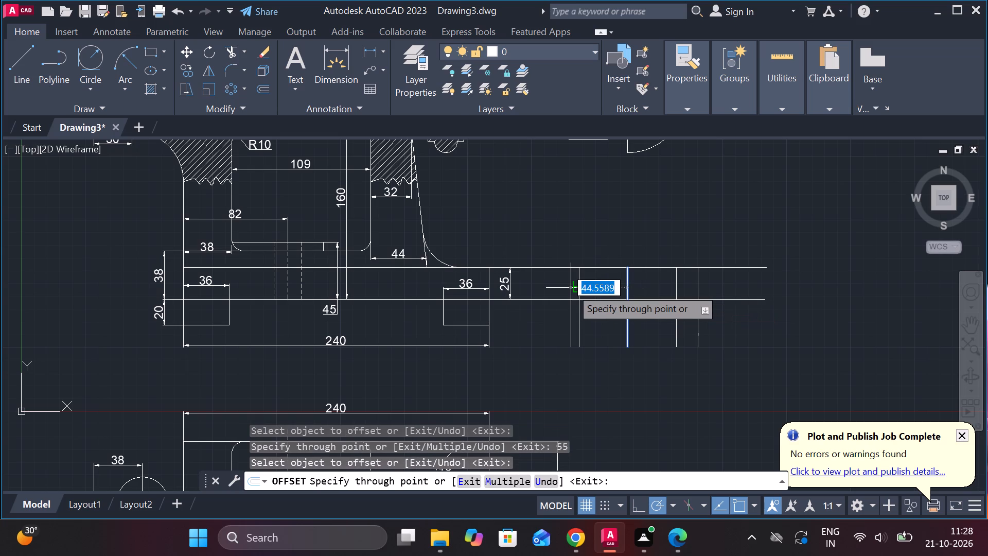
type("55")
key("space")
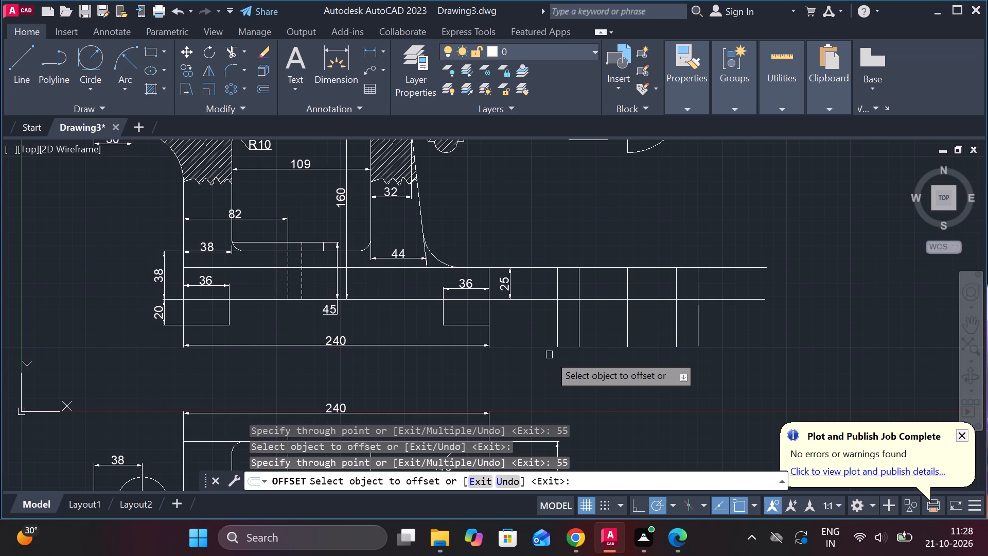
key("Escape")
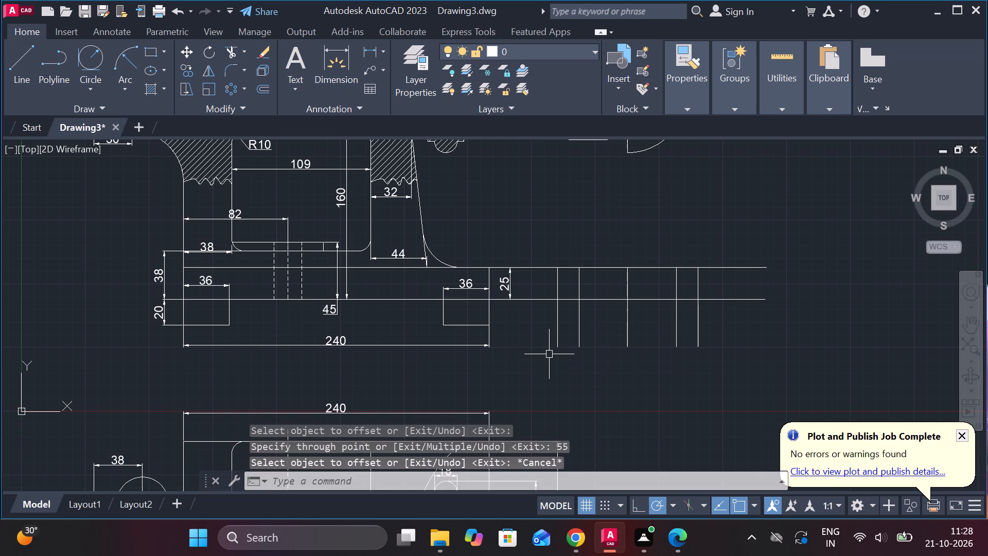
Draw a horizontal line across all five base verticals, level with the bottom edge of the front view's feet.
key("l")
key("Return")
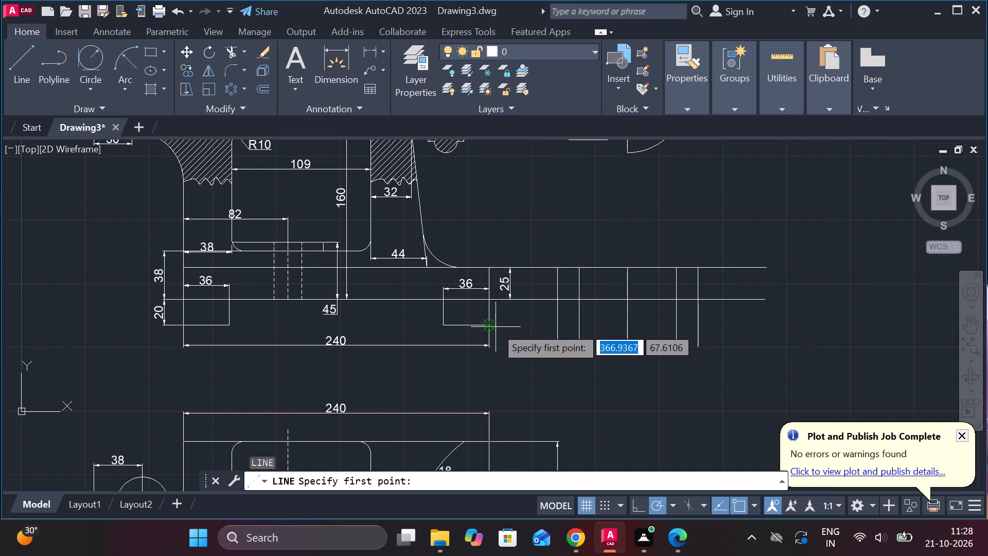
left_click(538, 327)
left_click(760, 320)
key("Escape")
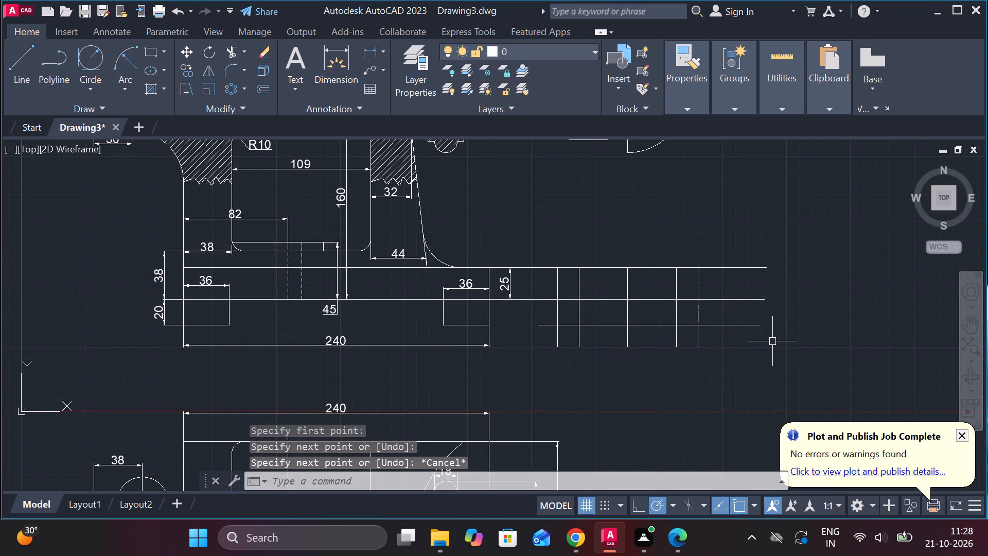
Trim the ends of the side view's five base verticals that project below the bottom horizontal line.
type("TR")
key("space")
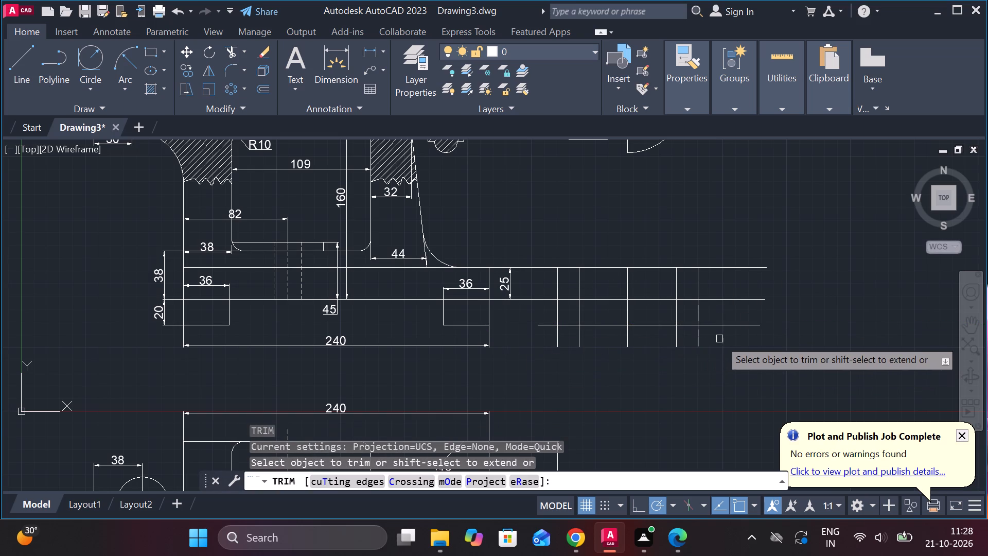
left_click_drag(719, 339, 547, 342)
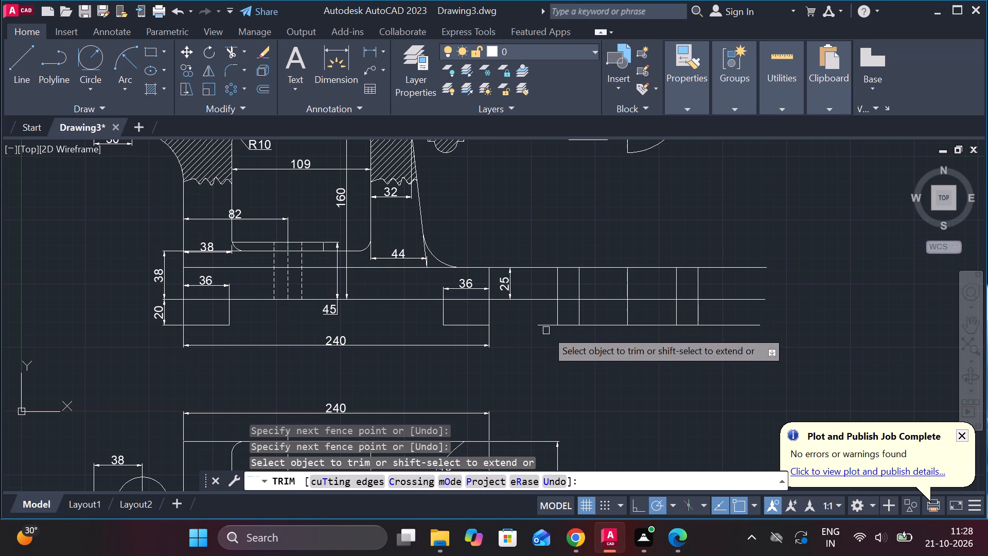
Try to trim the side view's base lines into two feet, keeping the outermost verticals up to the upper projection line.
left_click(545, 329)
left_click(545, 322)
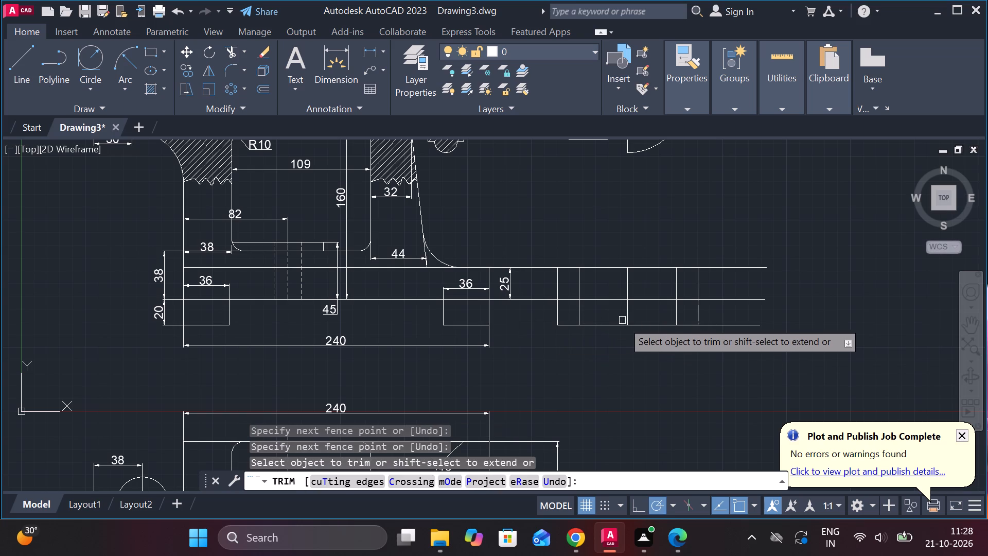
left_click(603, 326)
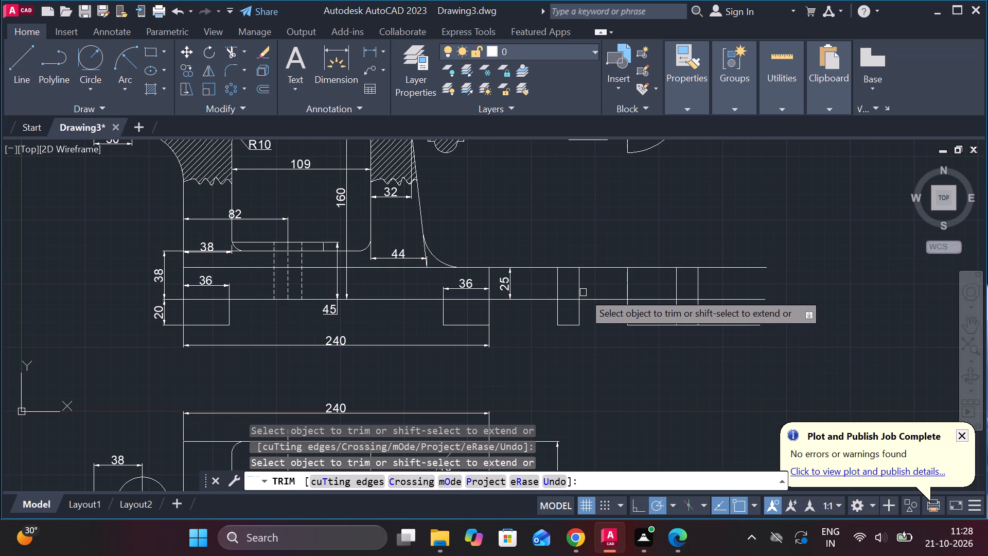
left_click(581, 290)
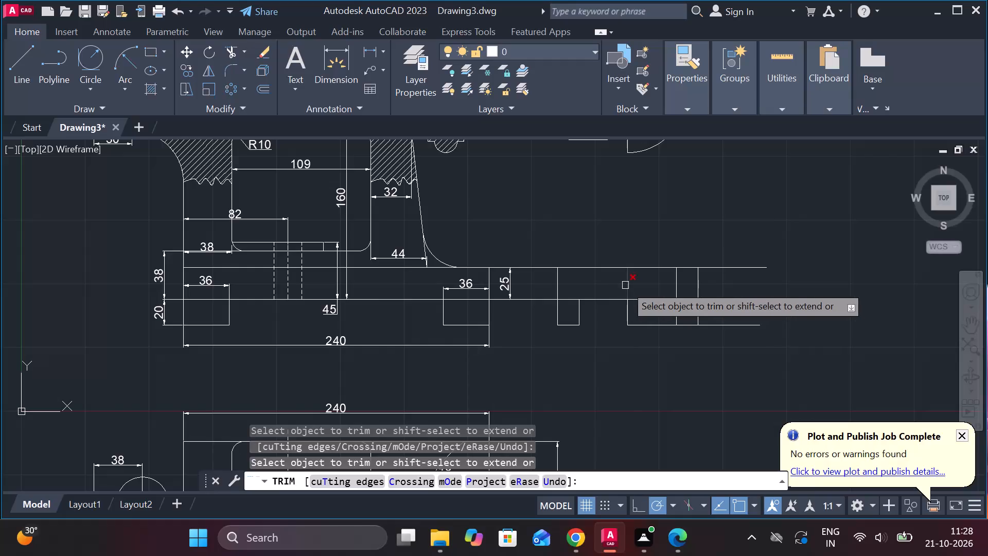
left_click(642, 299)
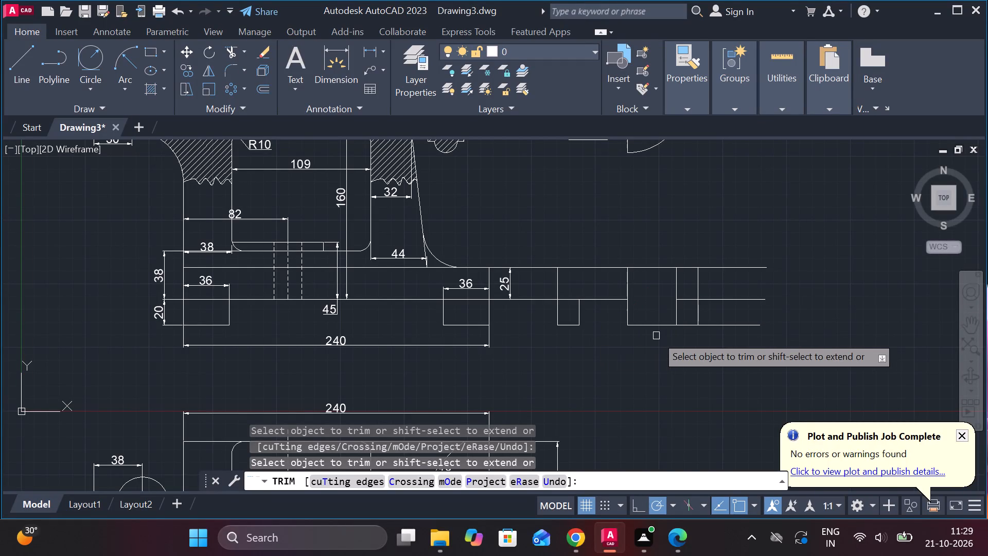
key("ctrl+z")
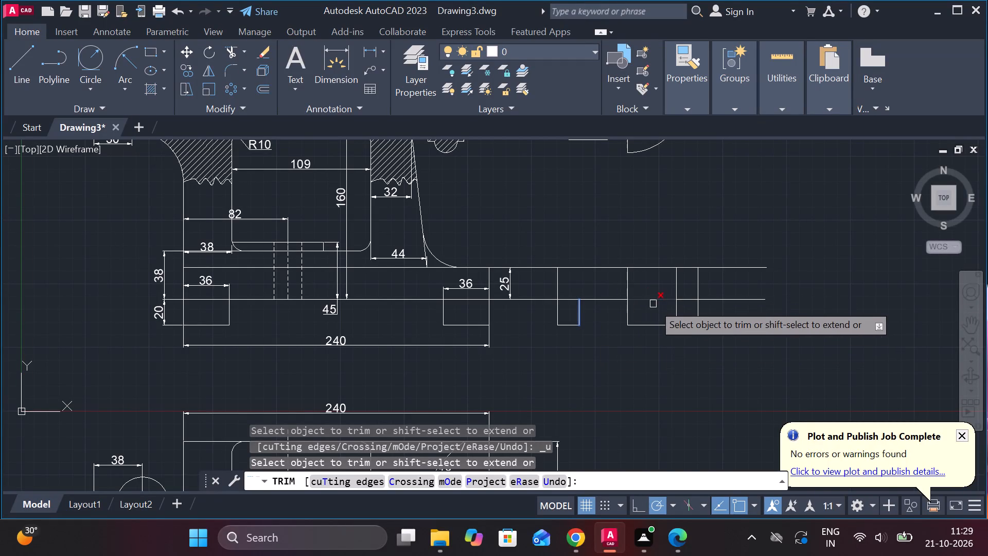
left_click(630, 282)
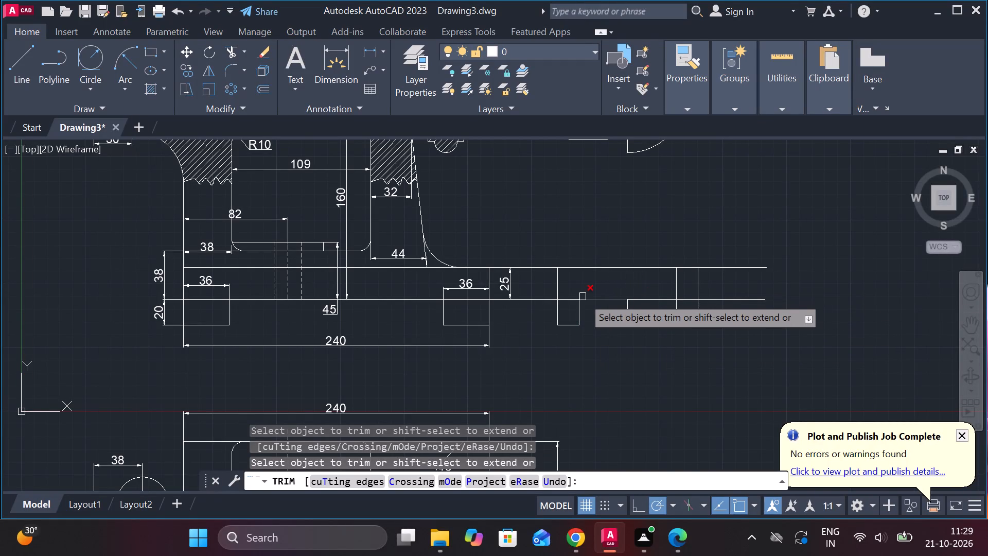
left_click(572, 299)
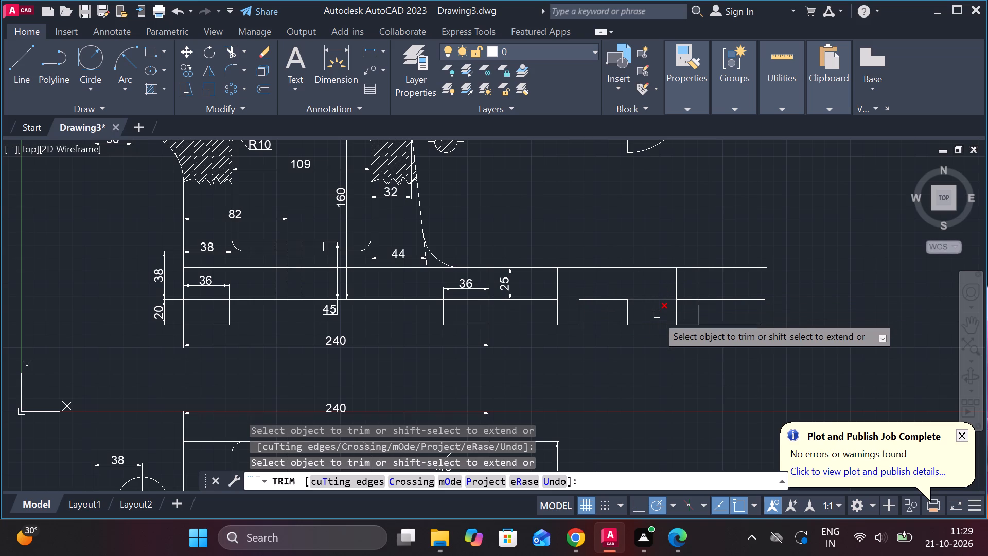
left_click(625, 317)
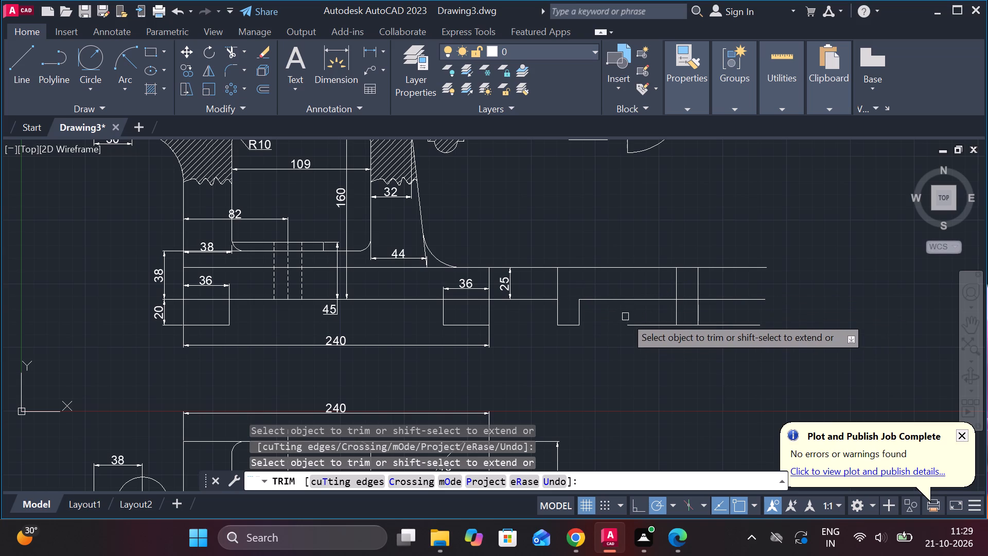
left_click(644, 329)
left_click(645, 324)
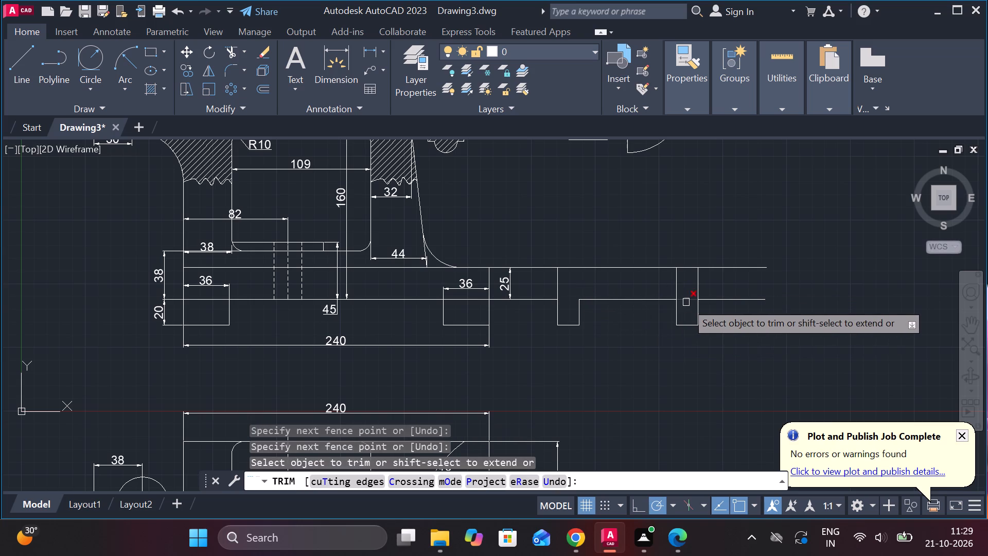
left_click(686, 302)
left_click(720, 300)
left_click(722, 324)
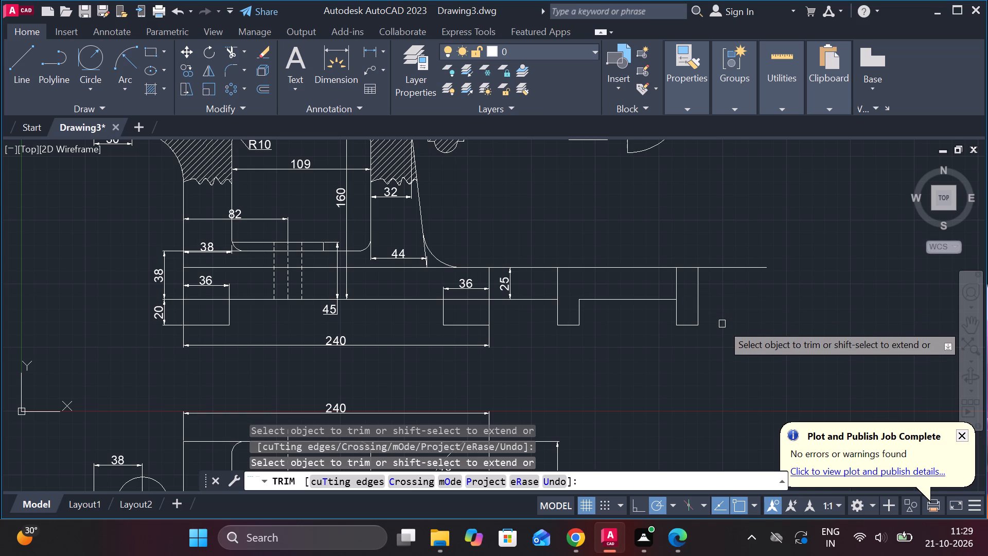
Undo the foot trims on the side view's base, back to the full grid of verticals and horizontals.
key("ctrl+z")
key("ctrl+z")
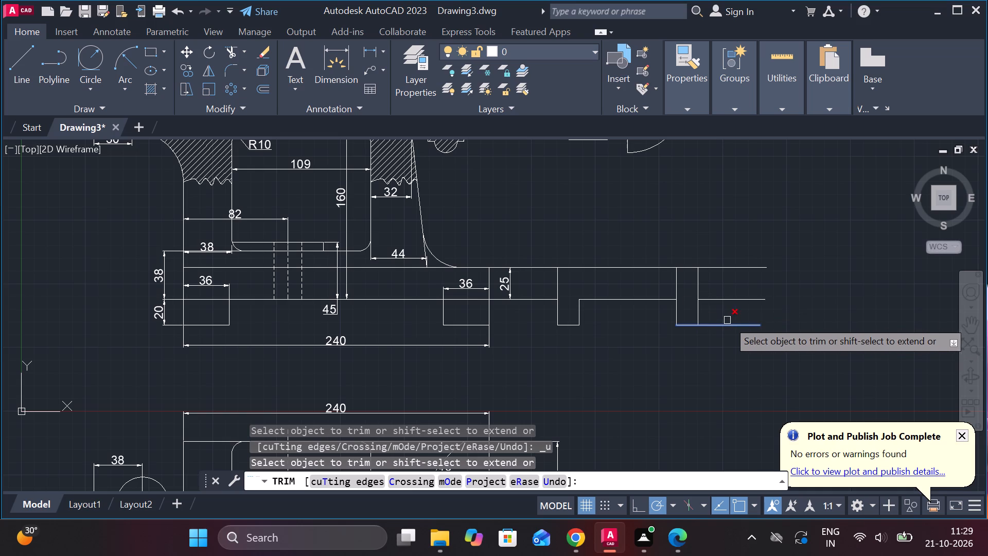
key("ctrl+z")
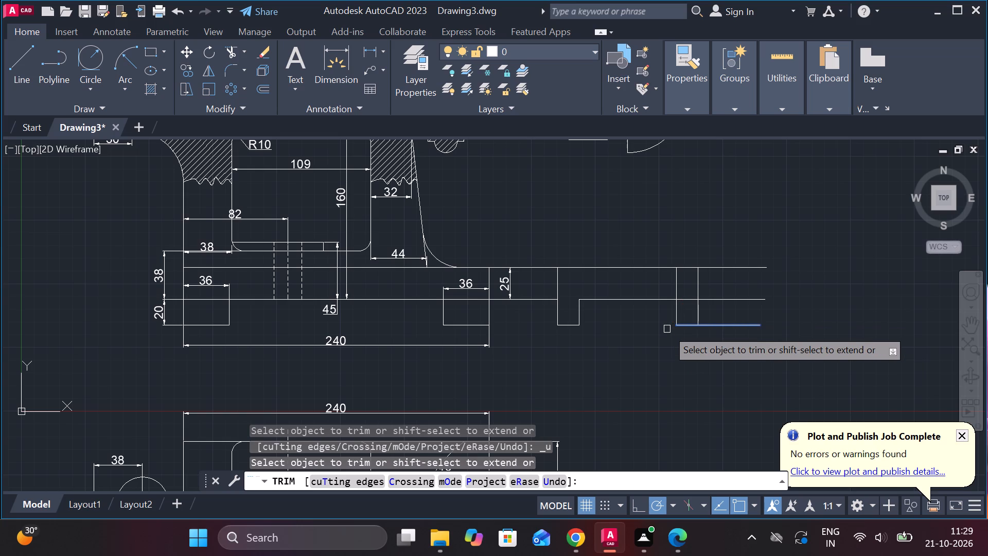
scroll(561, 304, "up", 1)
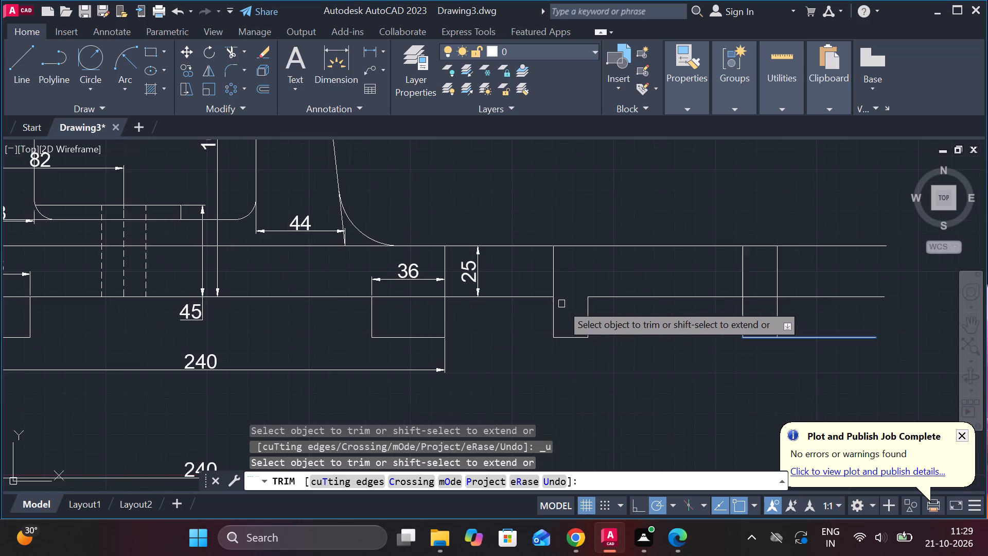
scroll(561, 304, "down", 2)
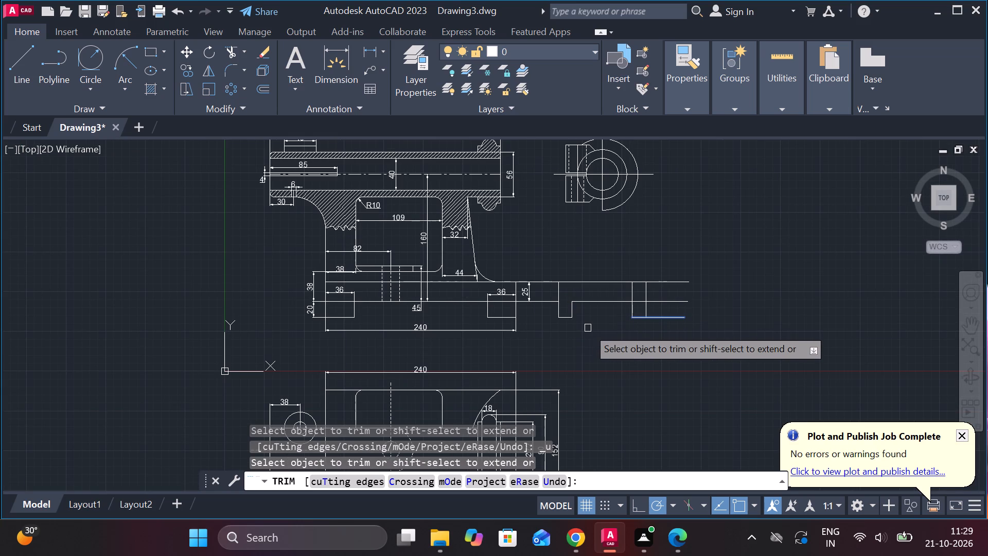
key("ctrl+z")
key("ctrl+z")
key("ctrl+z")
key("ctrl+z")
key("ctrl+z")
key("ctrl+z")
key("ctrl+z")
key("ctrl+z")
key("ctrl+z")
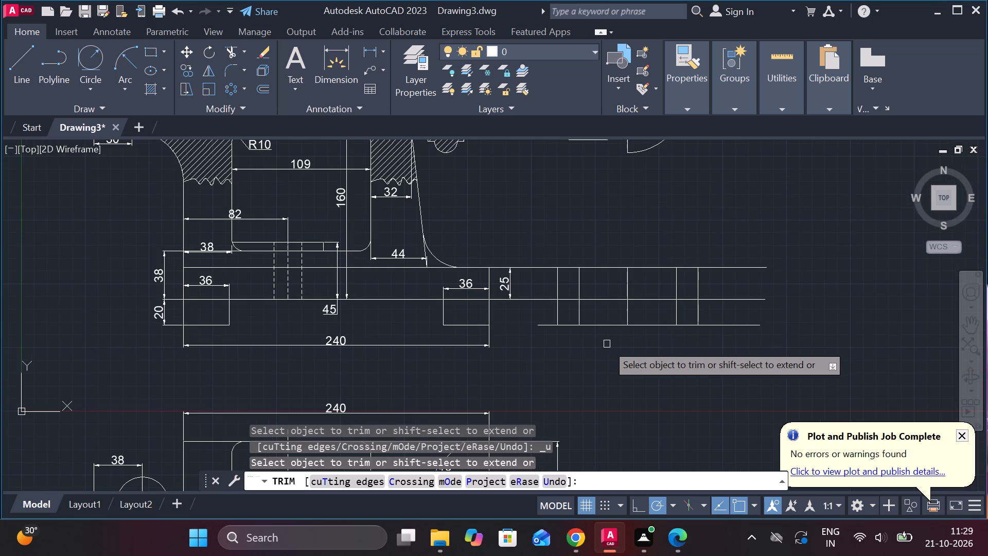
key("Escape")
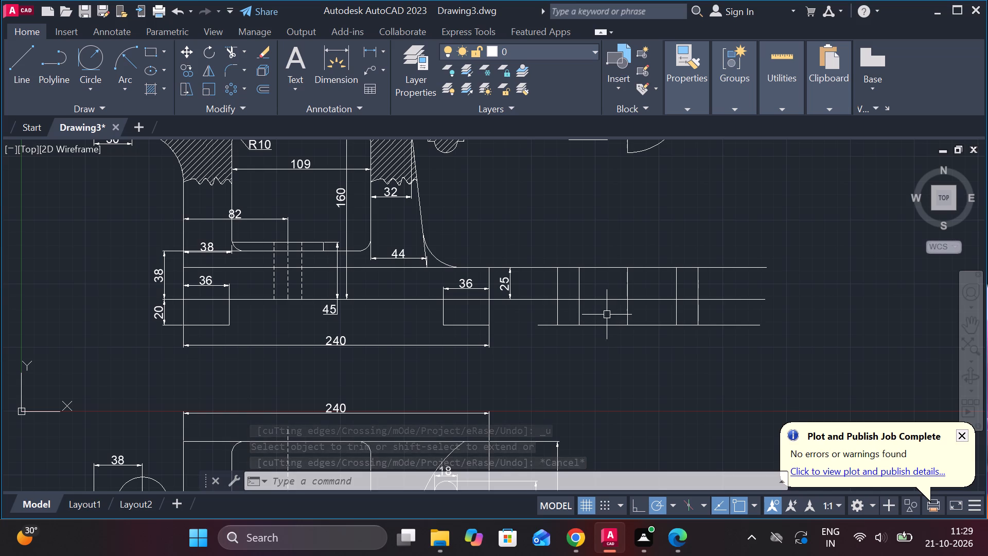
Trim the side view's base into two feet below the lower projection line, removing the five verticals above it and the excess horizontal segments.
type("TR")
key("space")
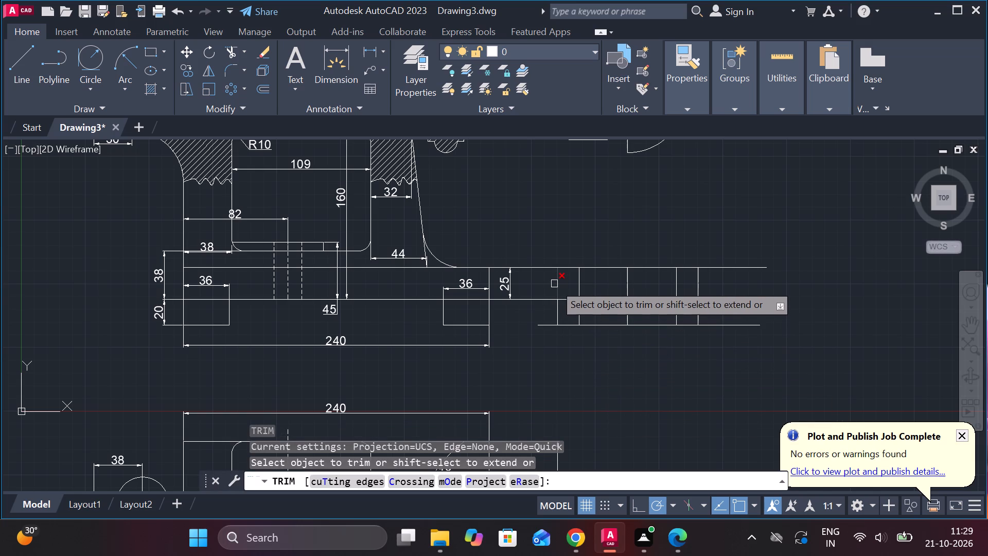
left_click(554, 284)
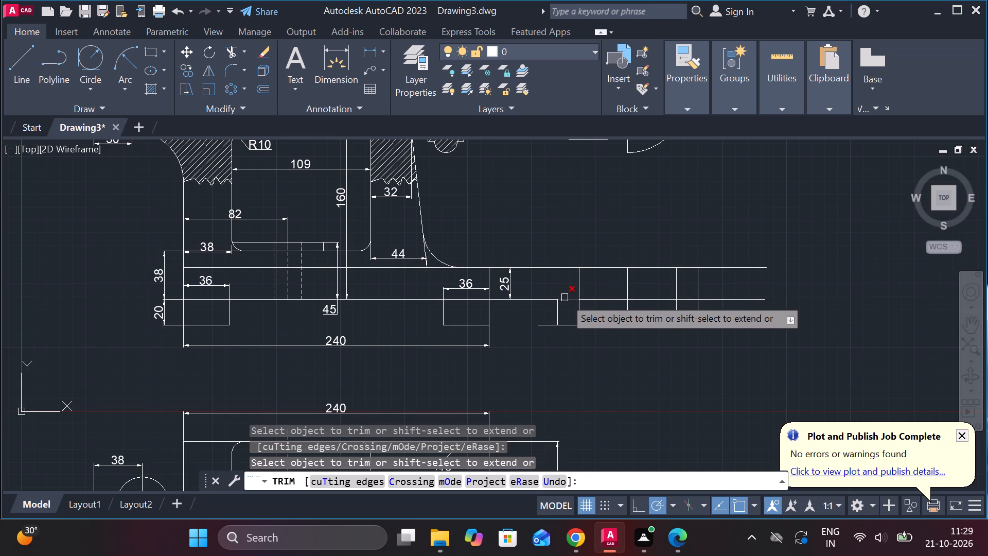
left_click(564, 298)
left_click(557, 325)
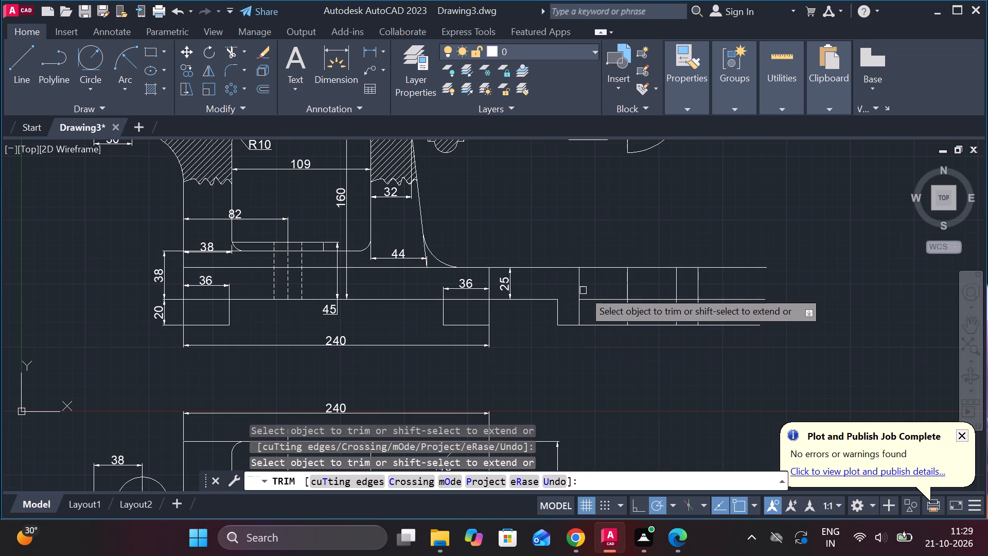
left_click(581, 287)
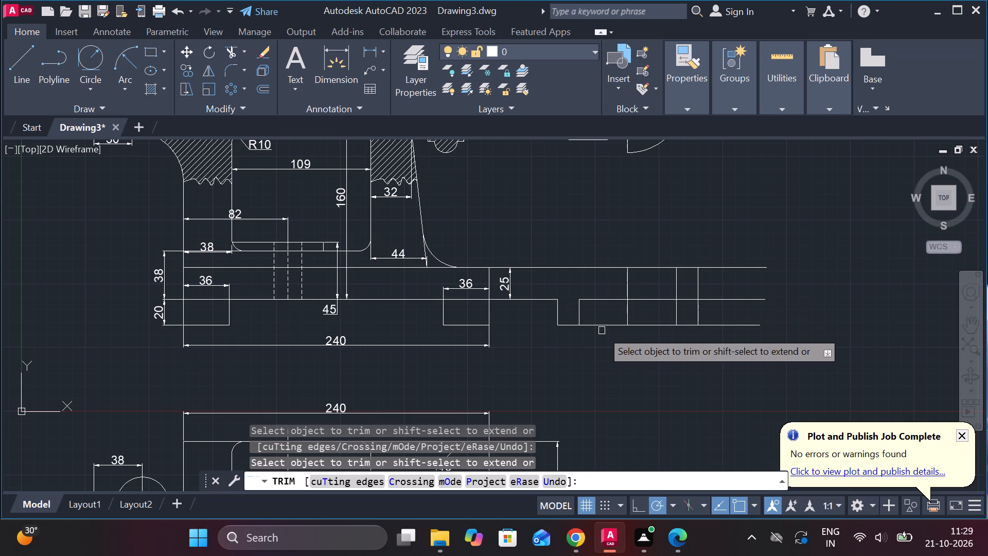
left_click(601, 326)
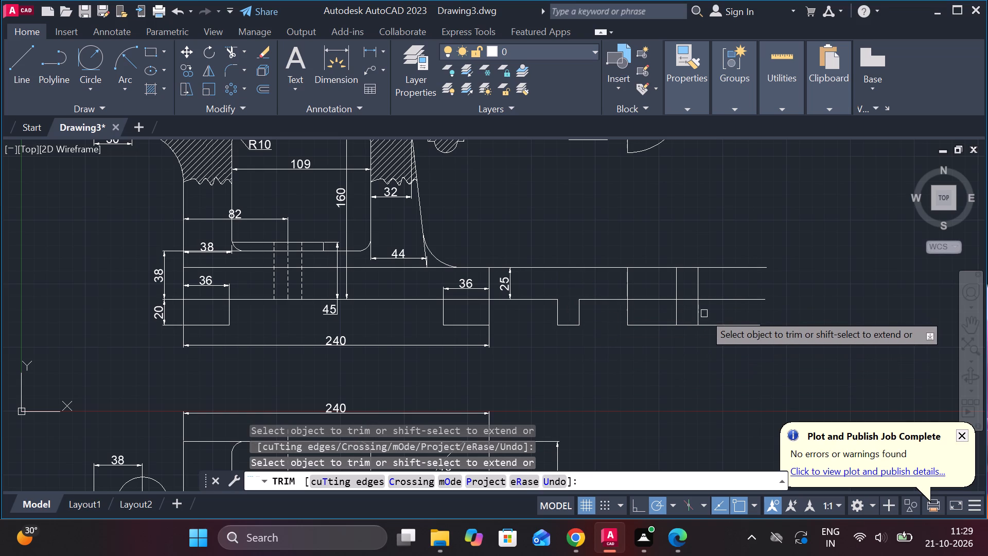
left_click(687, 300)
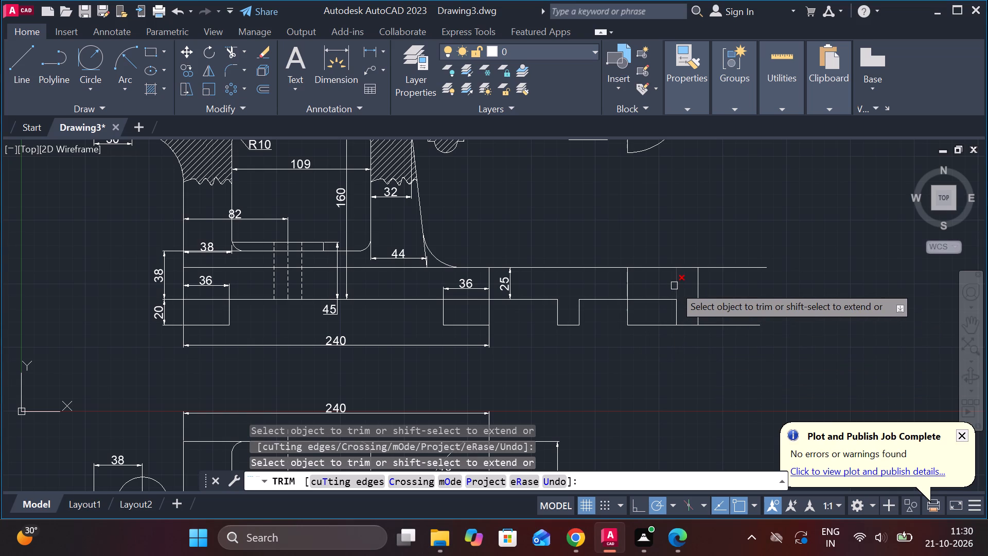
left_click(674, 286)
left_click(661, 328)
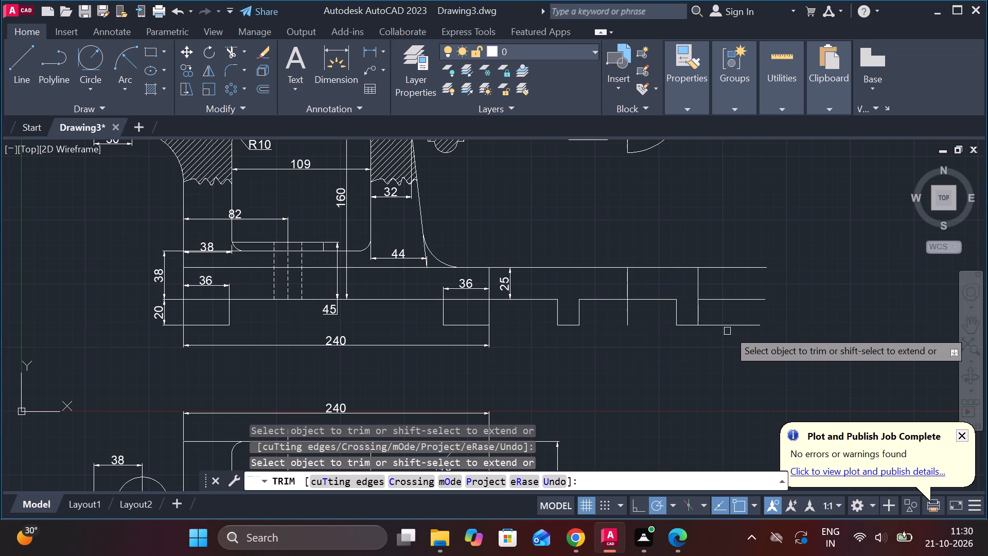
left_click(733, 327)
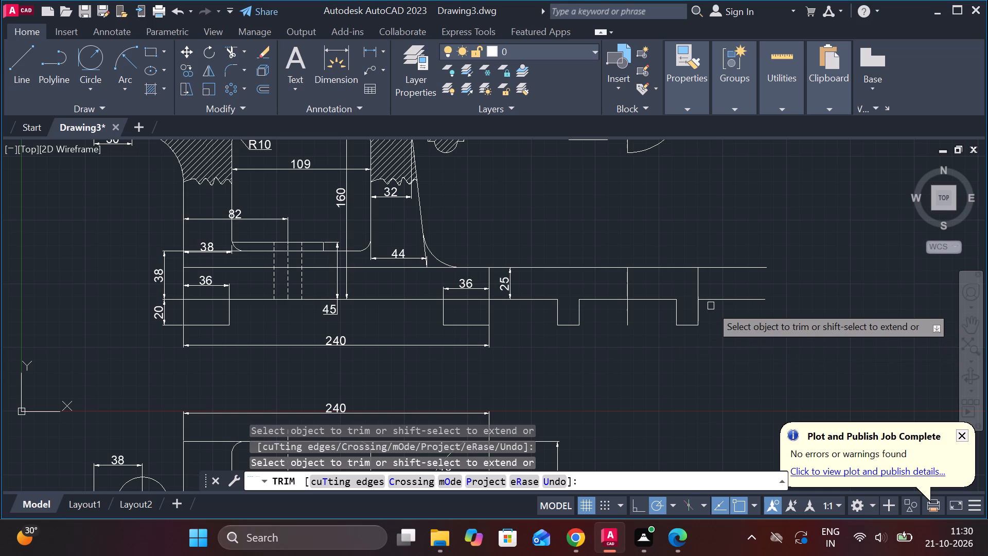
left_click(700, 288)
left_click(627, 290)
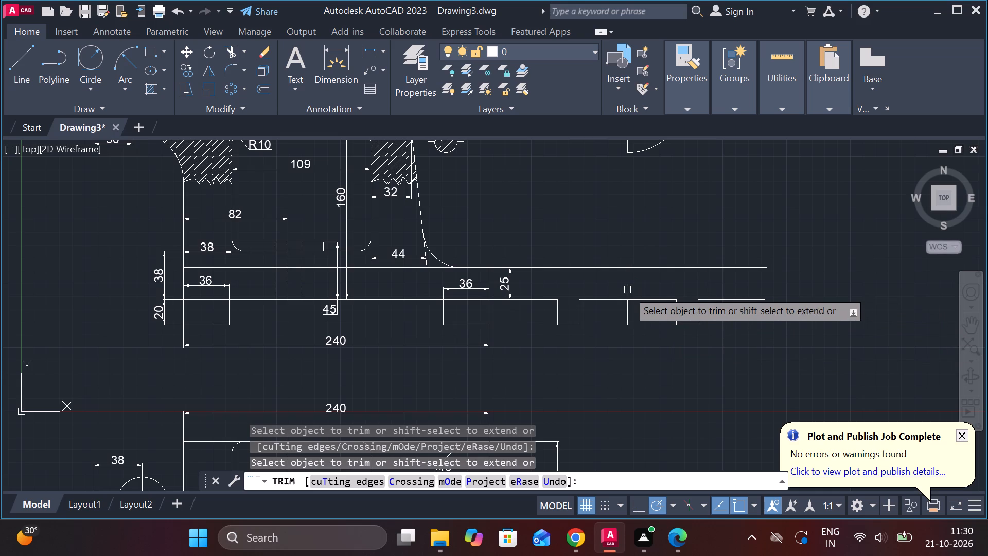
key("Escape")
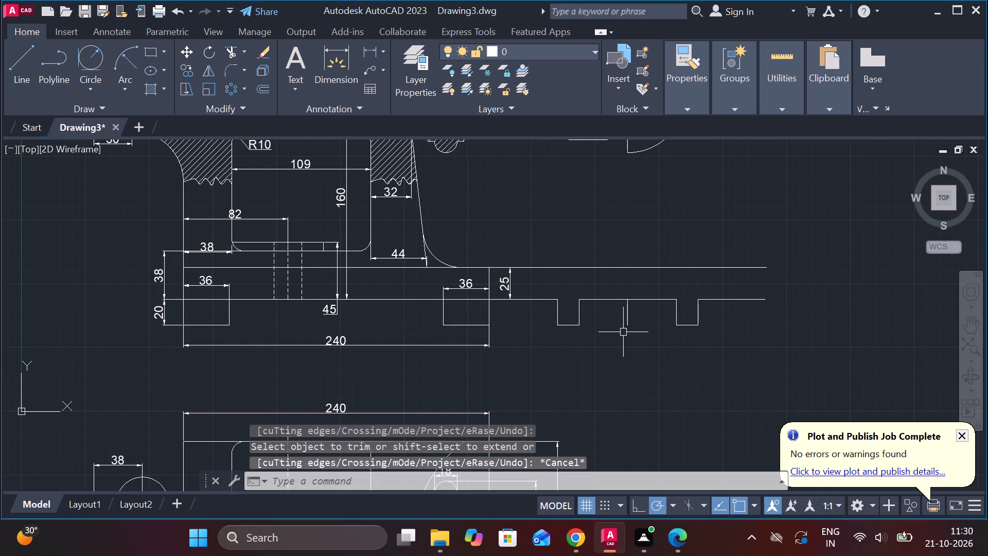
Extend the side view's remaining middle vertical line upward from the base to the flange circles.
type("EX")
key("space")
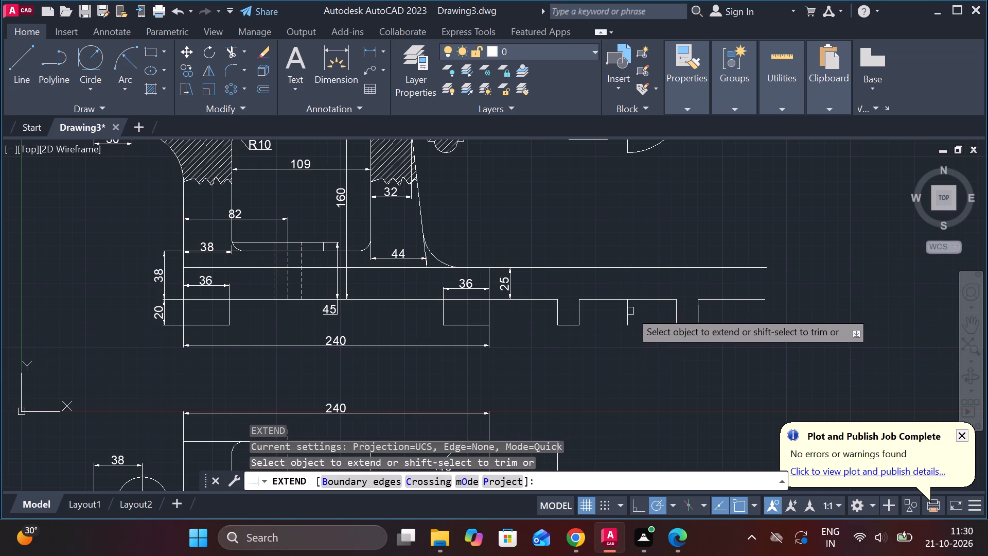
left_click(624, 319)
left_click(628, 308)
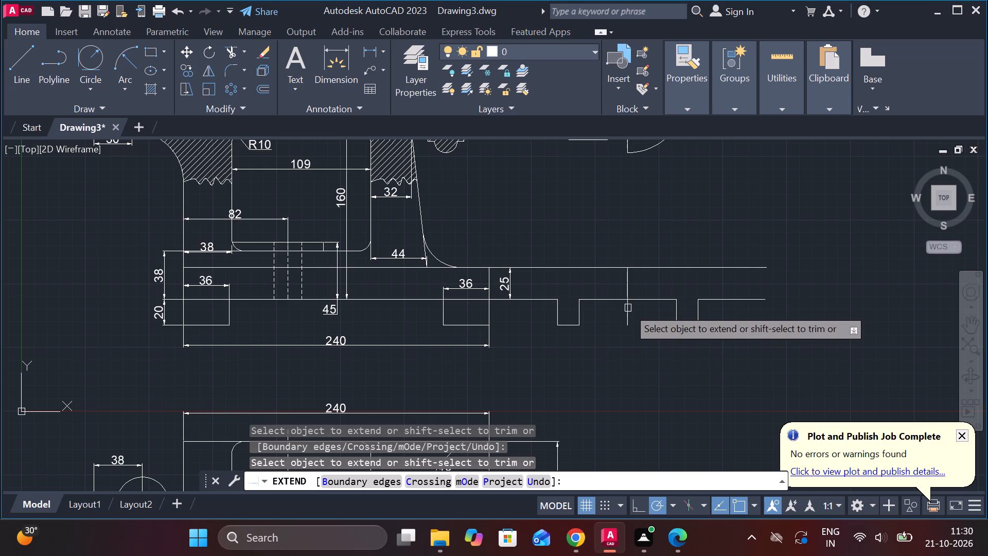
left_click(627, 289)
scroll(637, 280, "down", 2)
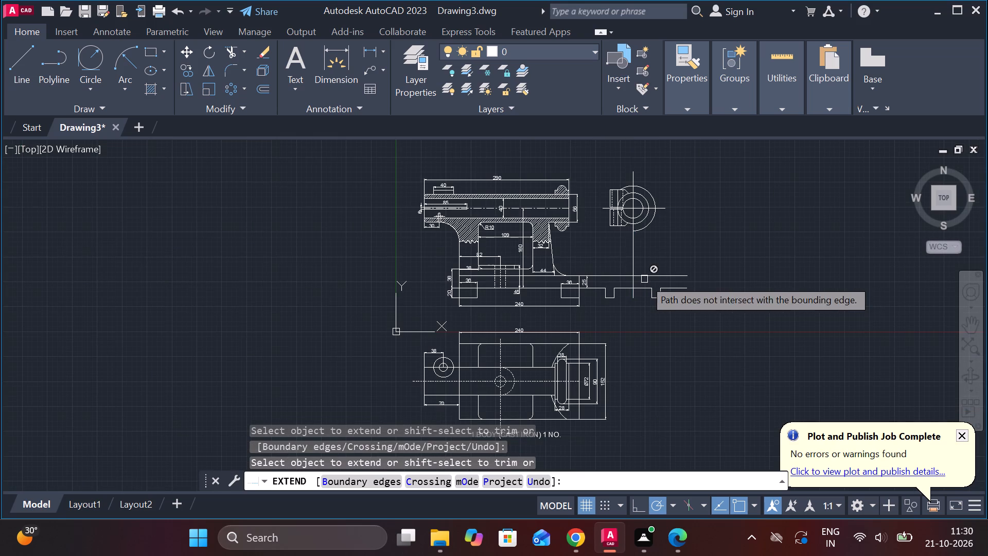
scroll(642, 280, "up", 2)
key("Escape")
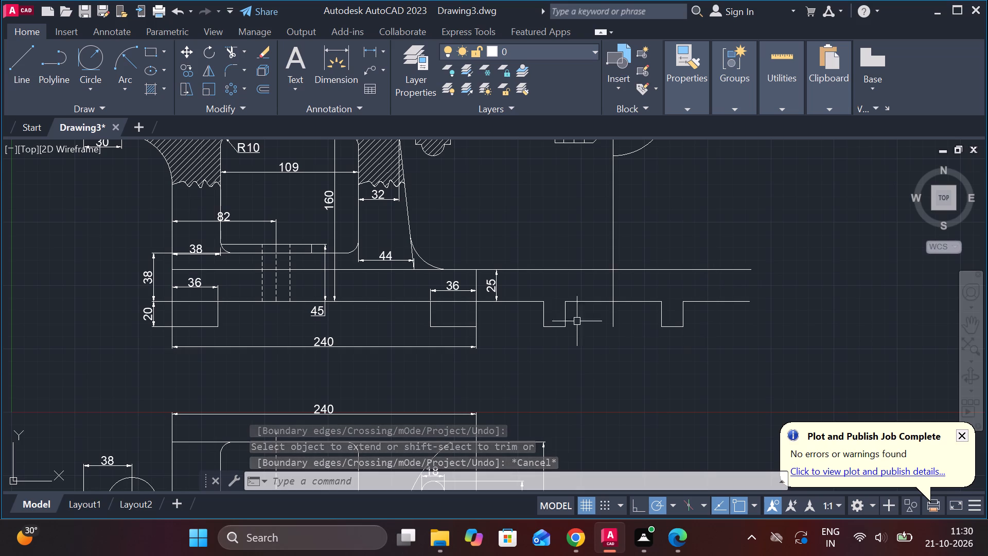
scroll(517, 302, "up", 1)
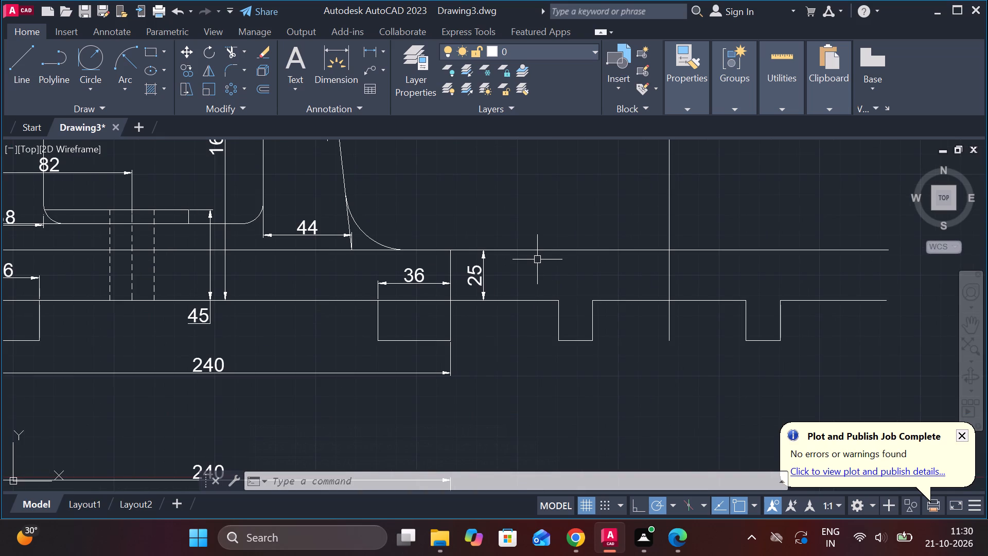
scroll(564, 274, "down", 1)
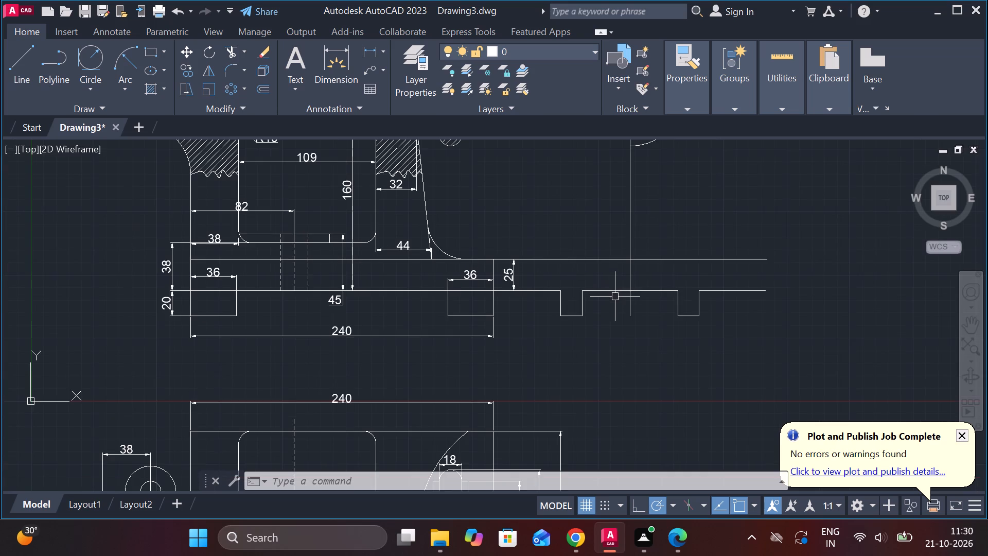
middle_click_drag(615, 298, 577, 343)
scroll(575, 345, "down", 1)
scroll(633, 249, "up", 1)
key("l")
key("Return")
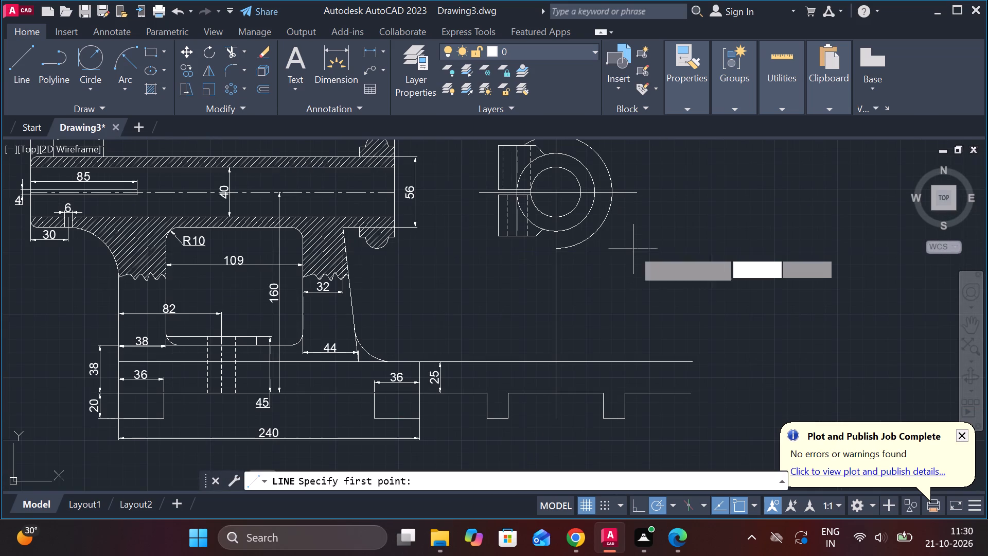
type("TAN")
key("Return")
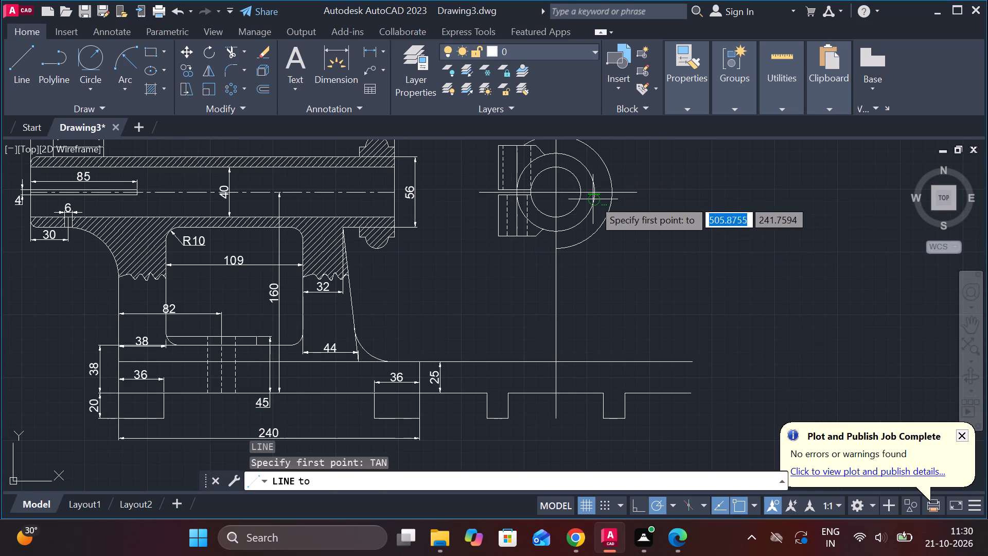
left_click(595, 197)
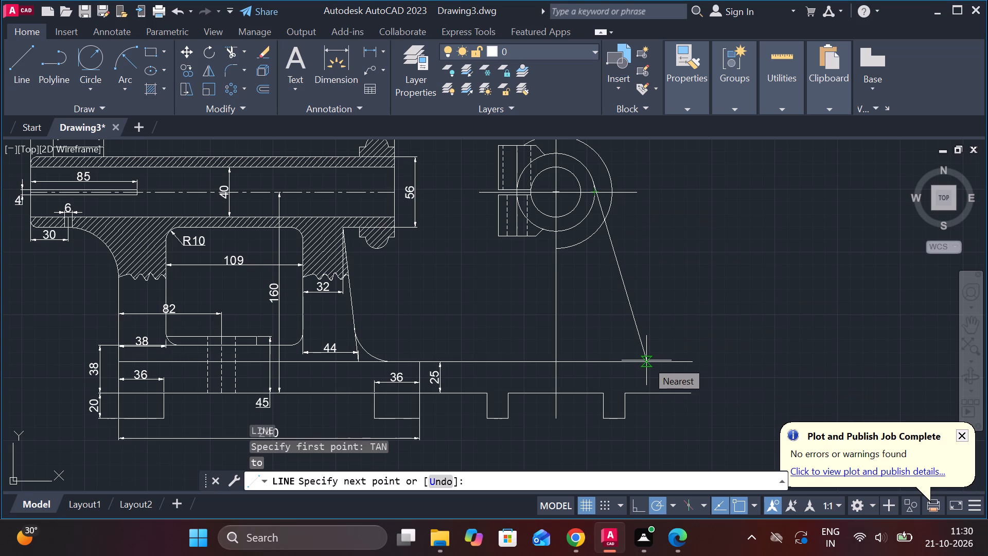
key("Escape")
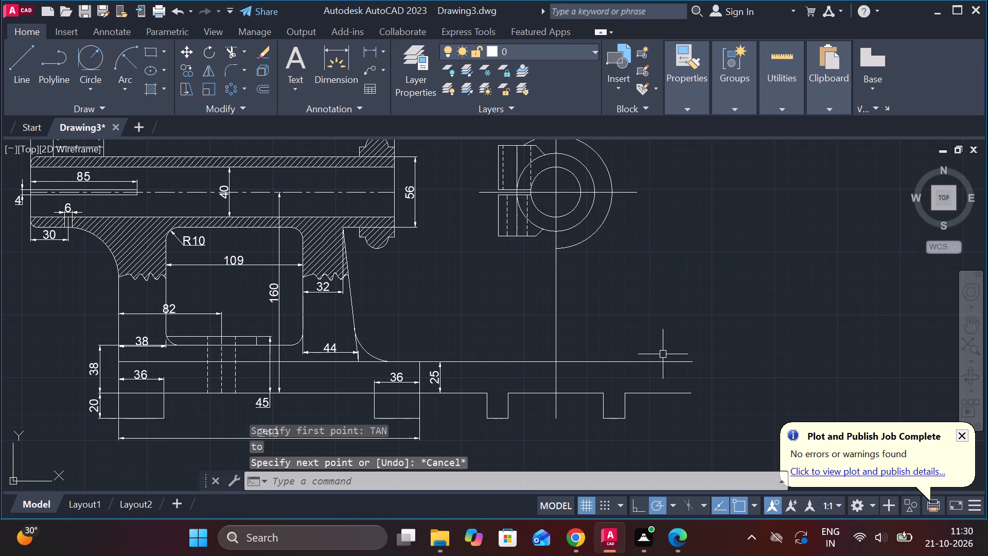
Draw a 76 mm line rightward from the centre line along the upper projection line, then a vertical down past the lower projection line.
key("l")
key("Return")
left_click(560, 364)
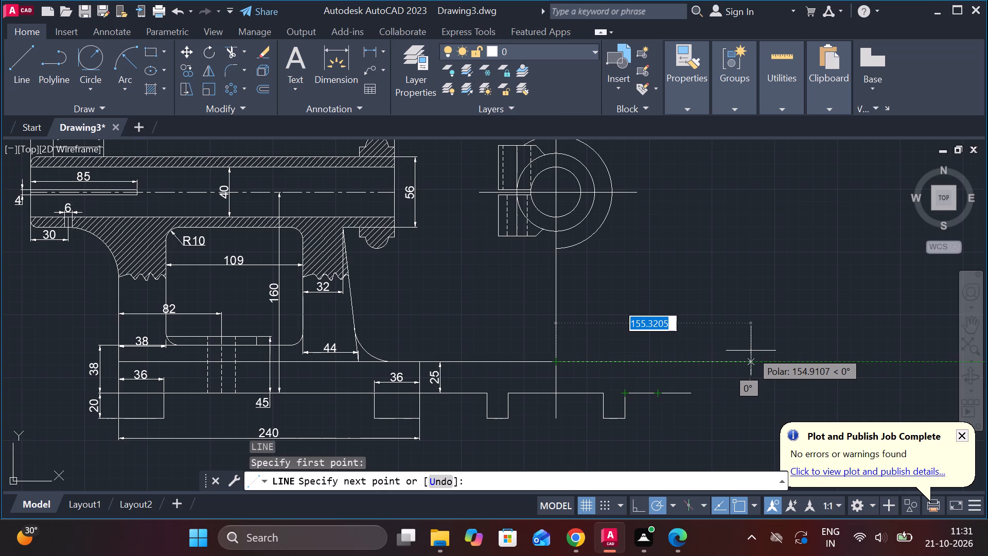
type("76")
key("Return")
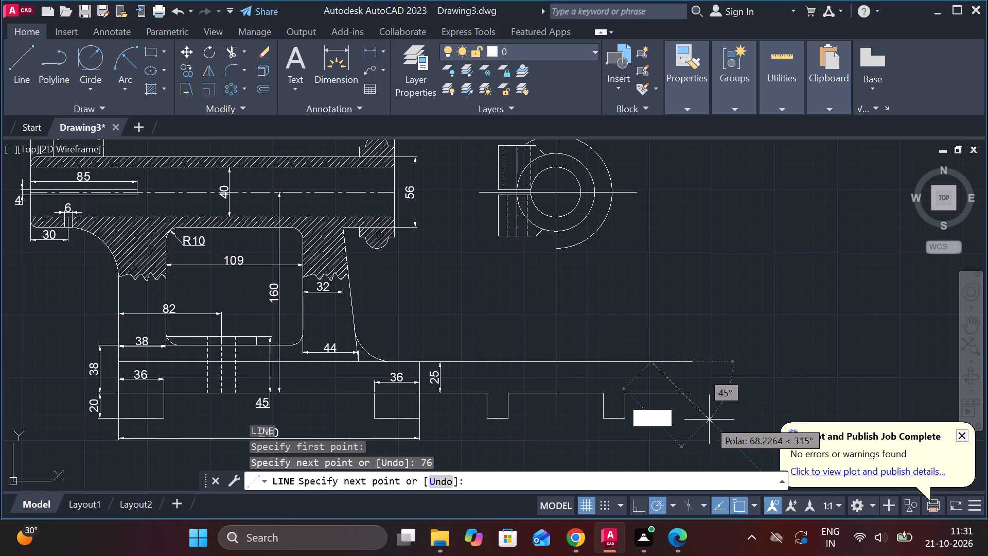
left_click(655, 412)
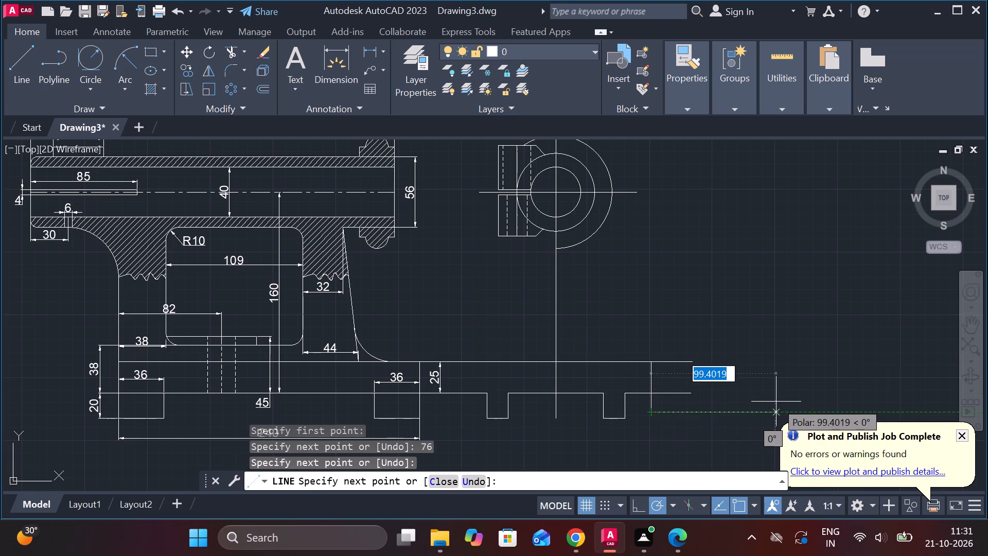
key("Escape")
Trim the projection lines beyond the new right-end vertical and that vertical's excess below the side view's base.
type("TR")
key("space")
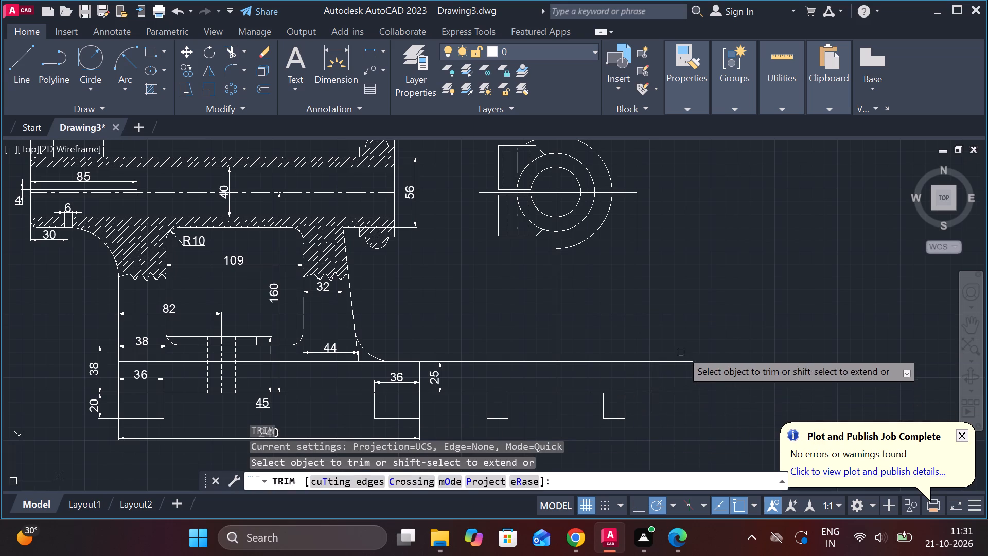
left_click_drag(681, 349, 668, 431)
left_click(646, 409)
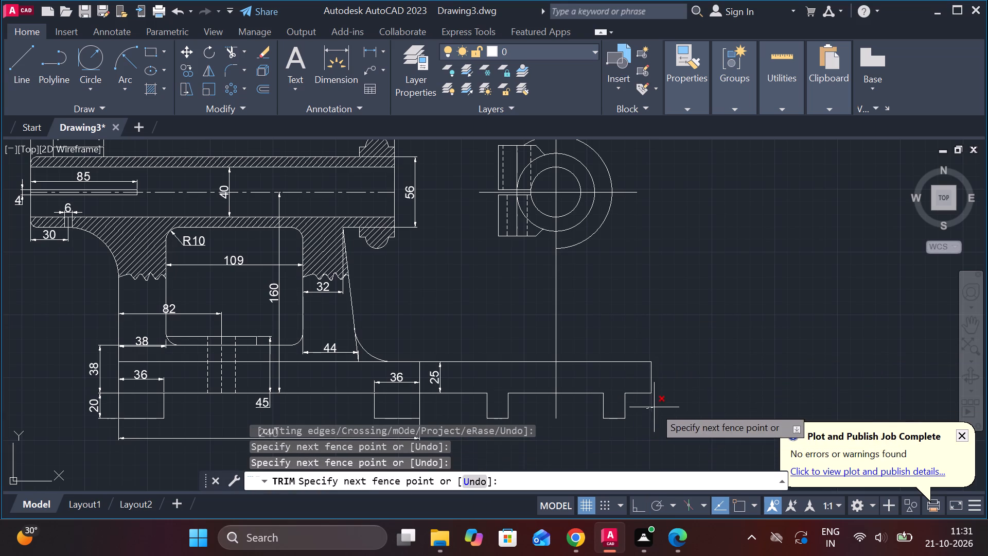
left_click(655, 407)
middle_click_drag(680, 406, 703, 408)
key("Escape")
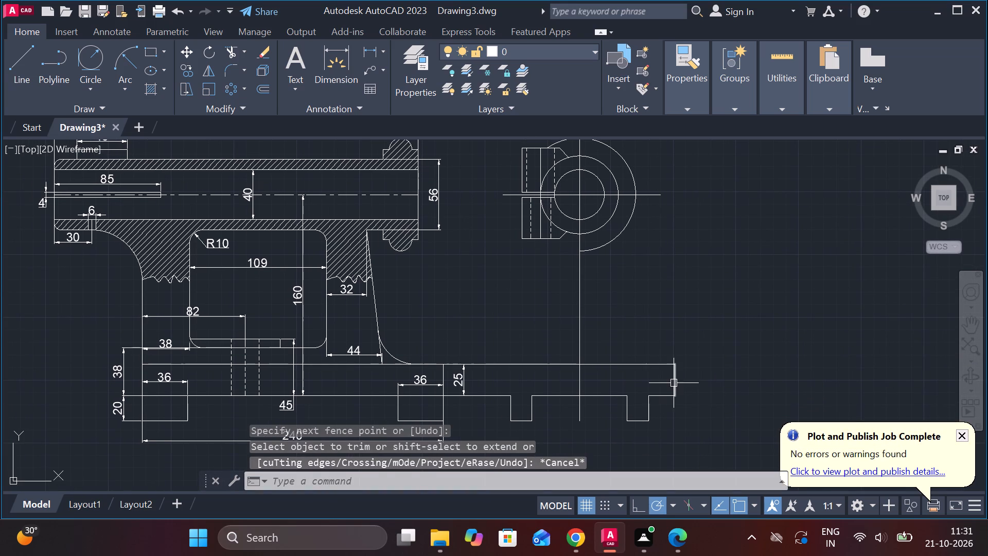
Offset the base's right-end vertical 152 mm towards the front view to form the opposite end.
left_click(674, 382)
key("o")
key("Return")
key("Return")
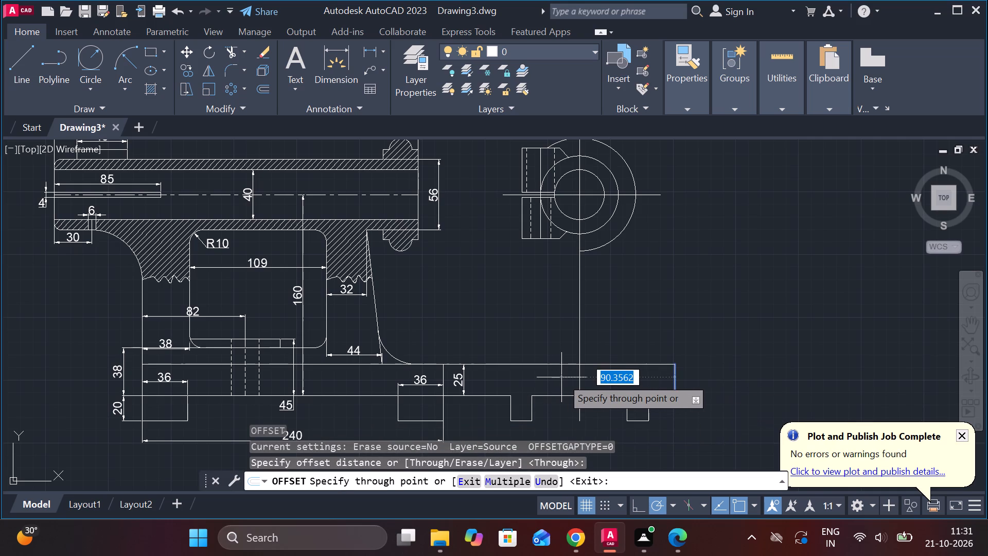
key("1")
type("52")
key("space")
key("Escape")
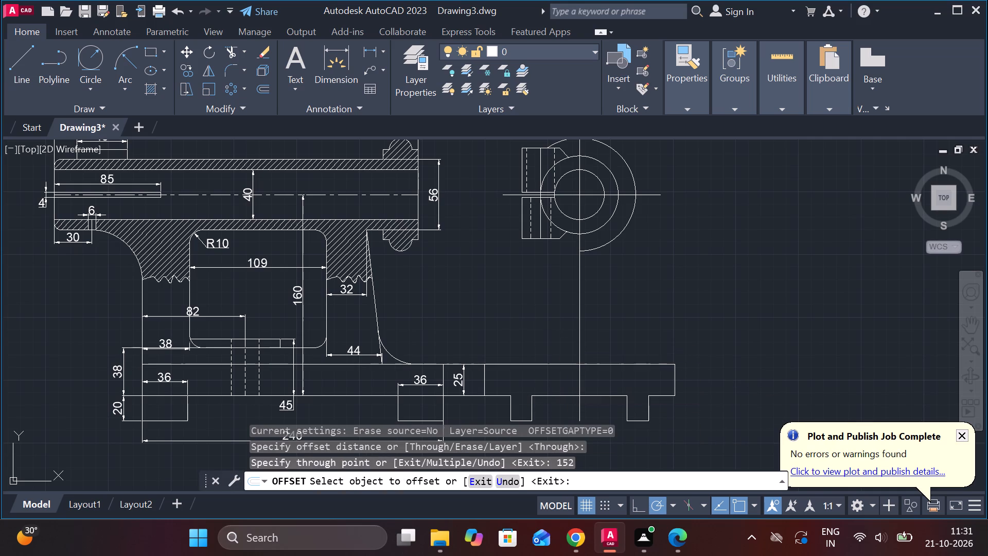
Trim away the two projection lines between the front view and the side view's base.
type("TR")
key("space")
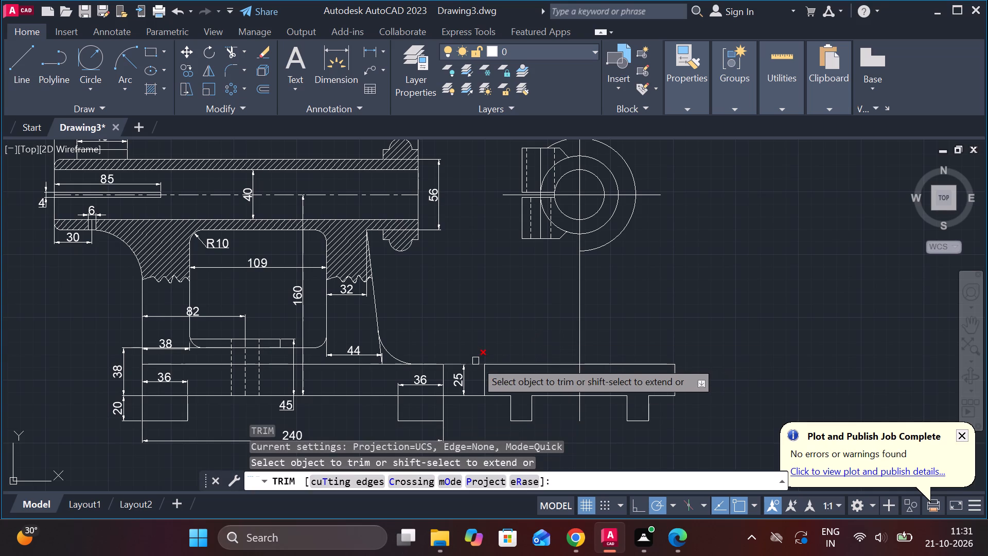
left_click(475, 361)
left_click(472, 398)
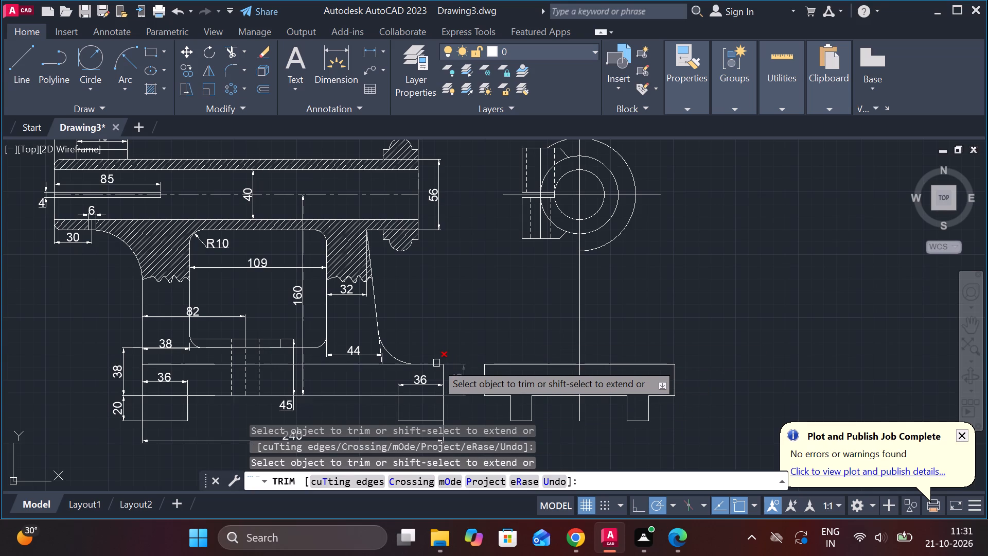
key("Escape")
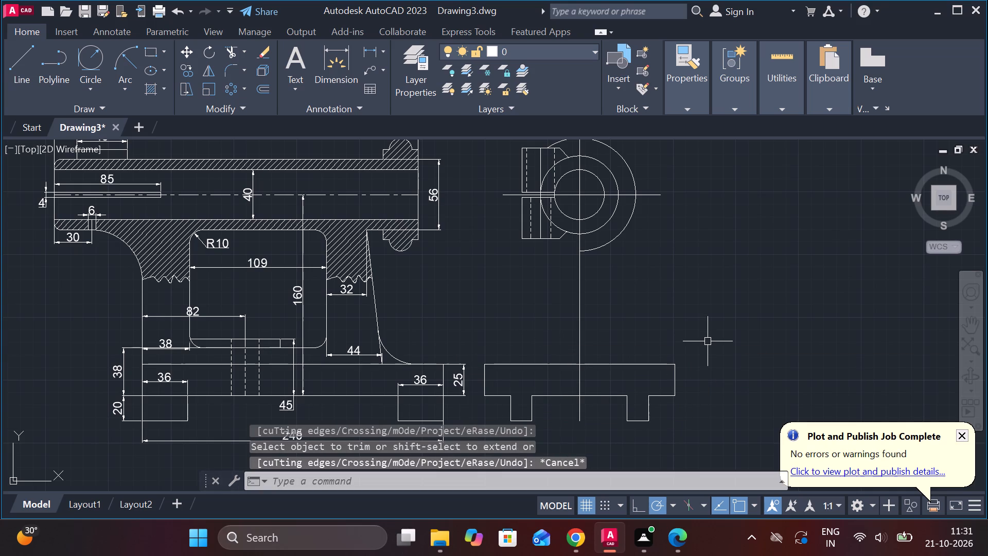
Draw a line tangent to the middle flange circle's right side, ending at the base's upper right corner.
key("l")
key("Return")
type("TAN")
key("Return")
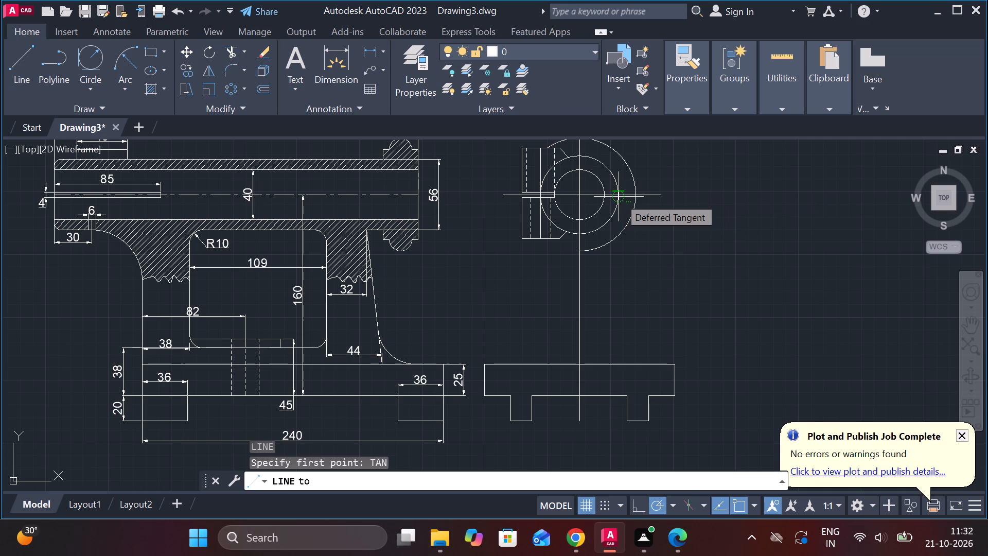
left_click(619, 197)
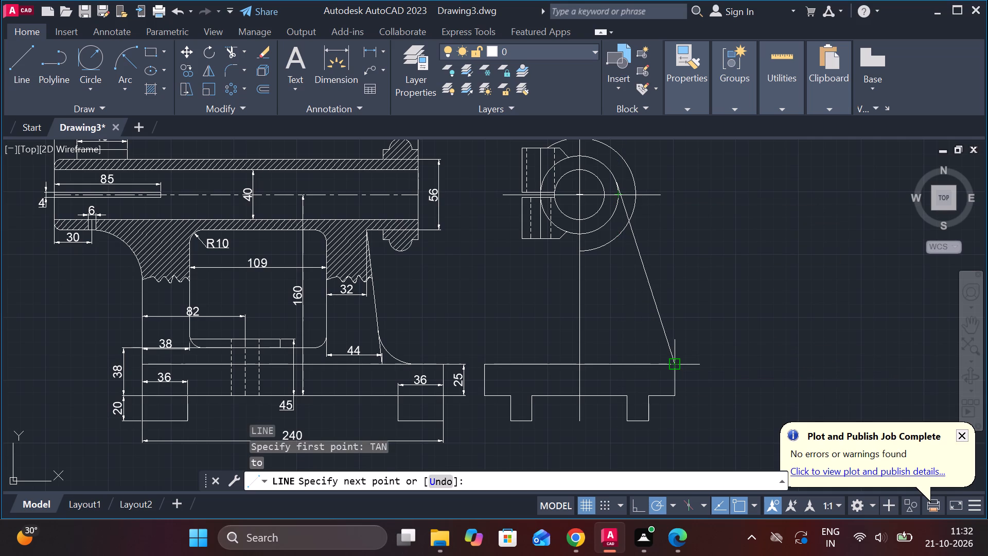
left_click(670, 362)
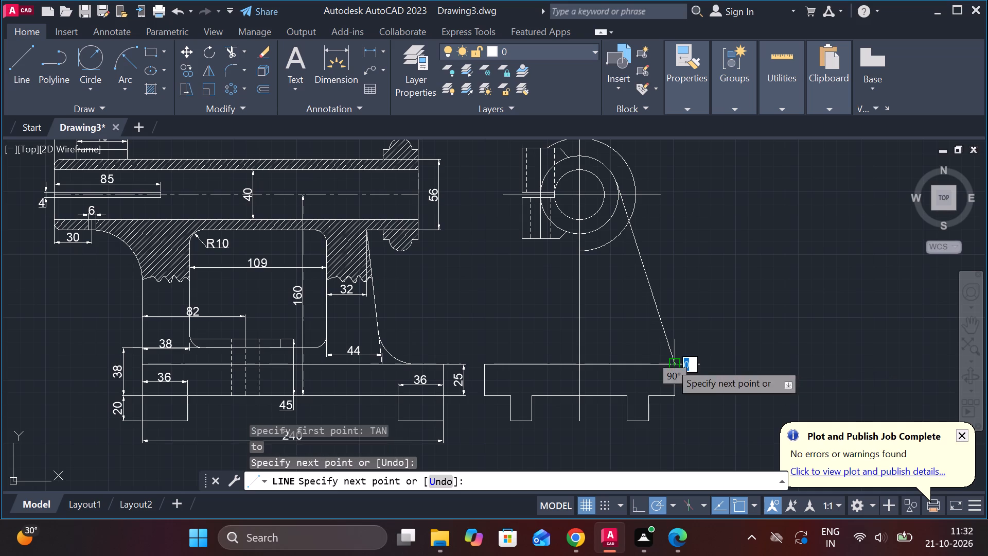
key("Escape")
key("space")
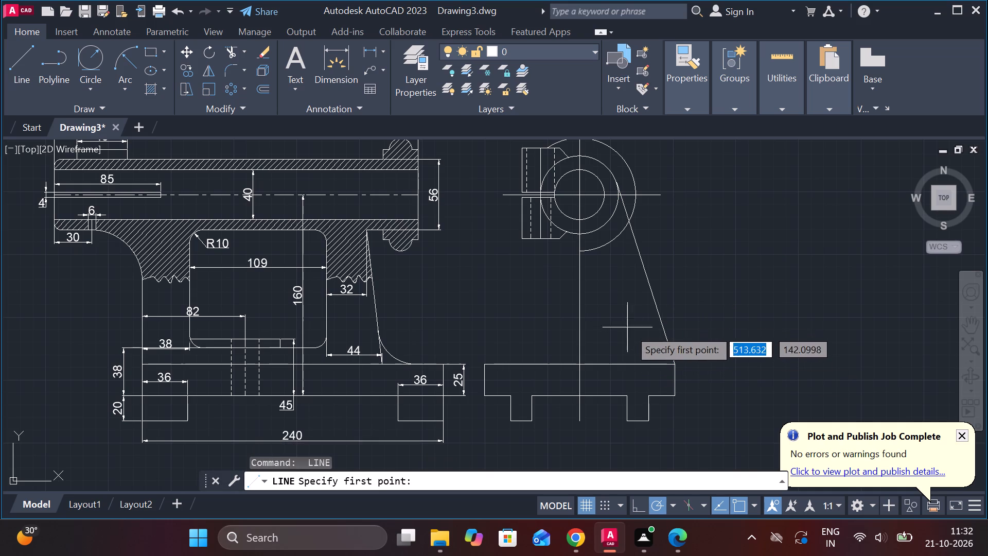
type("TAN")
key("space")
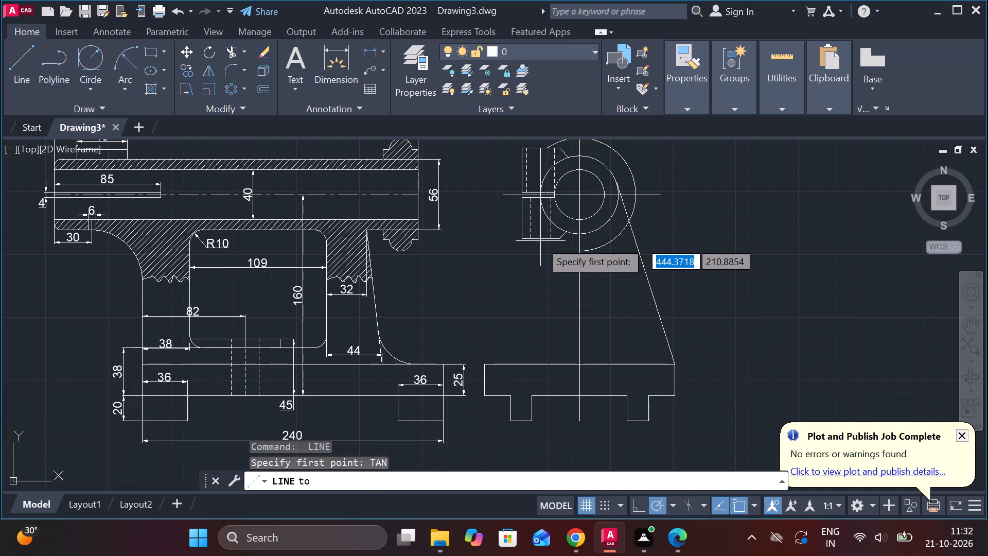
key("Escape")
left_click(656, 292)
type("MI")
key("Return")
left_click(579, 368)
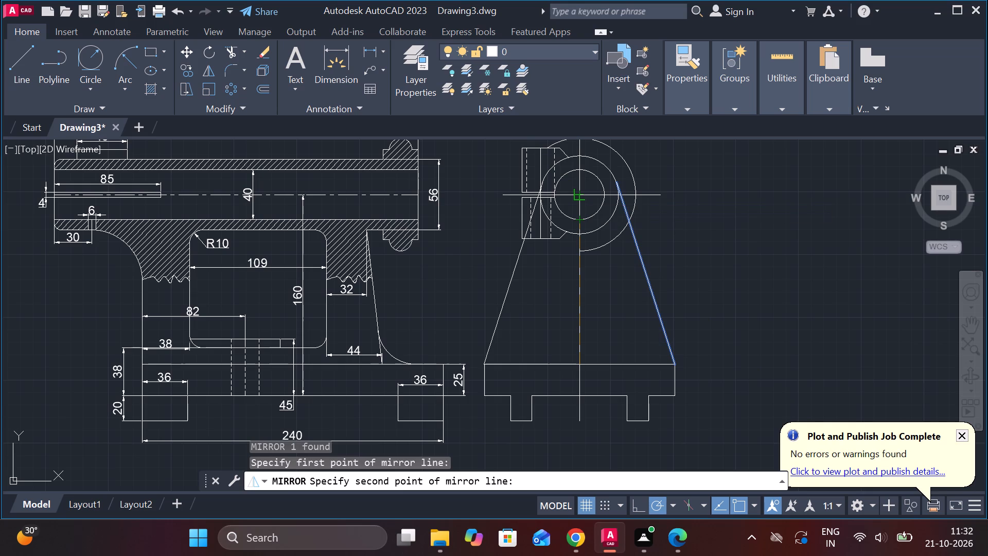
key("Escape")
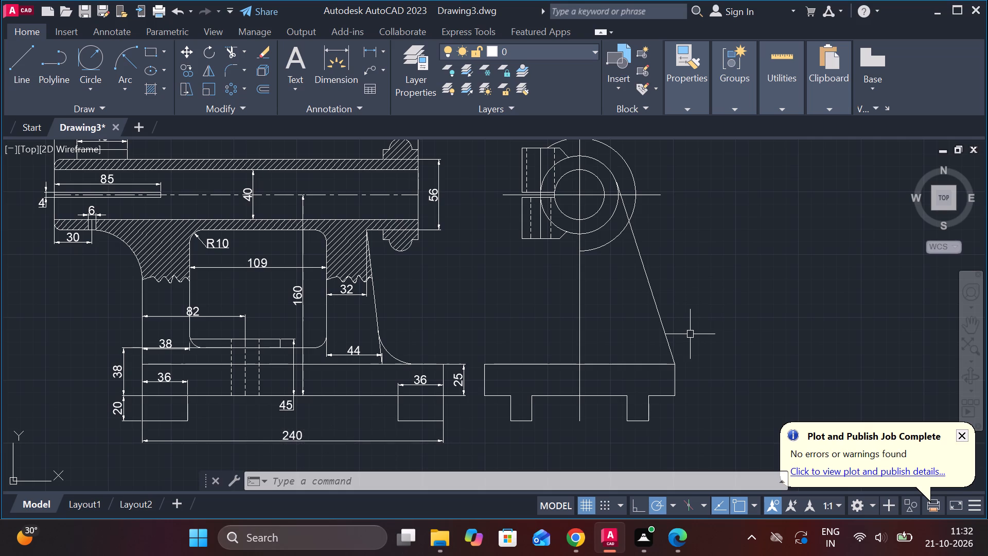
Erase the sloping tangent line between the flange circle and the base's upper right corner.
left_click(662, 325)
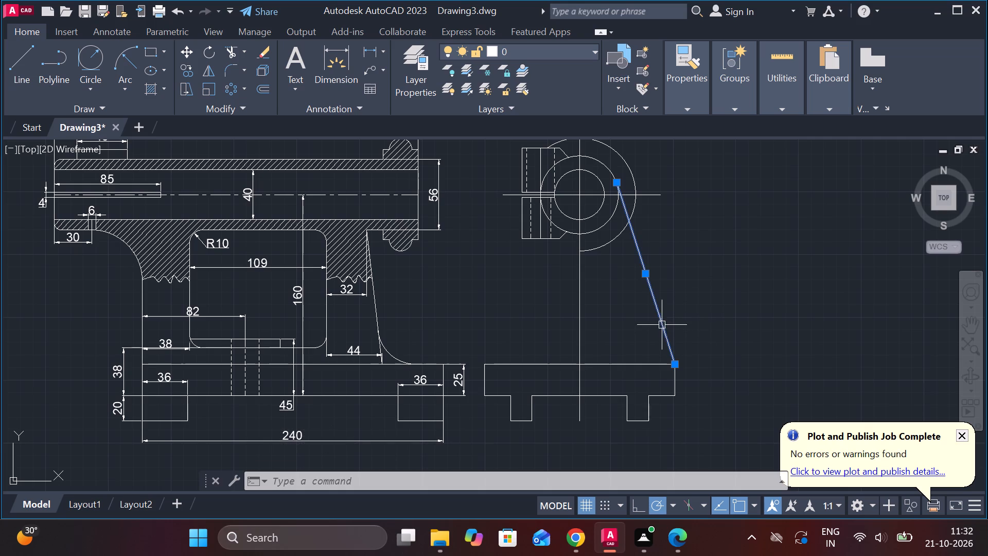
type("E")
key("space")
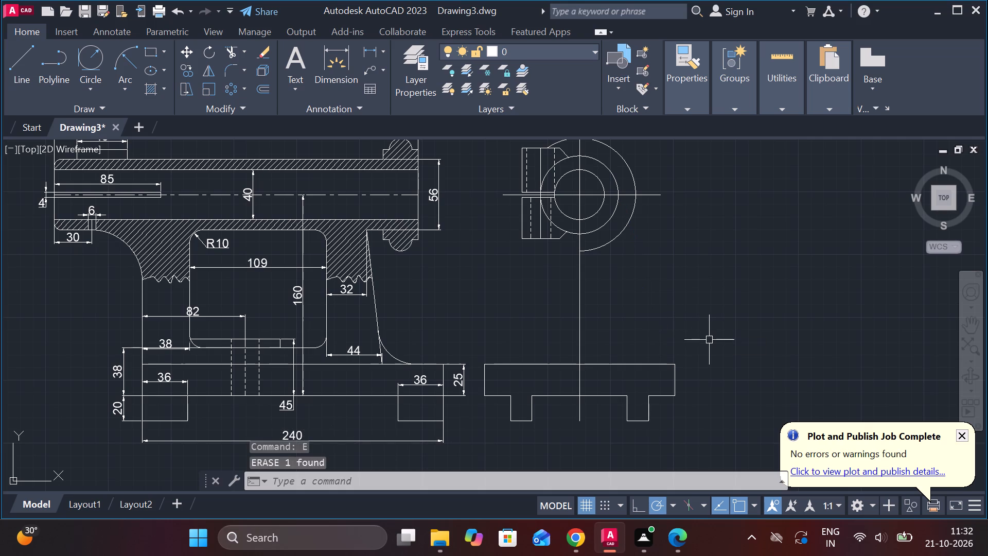
Draw a 55 mm line rightward from the centre line along the top edge of the side view's base.
key("l")
key("Return")
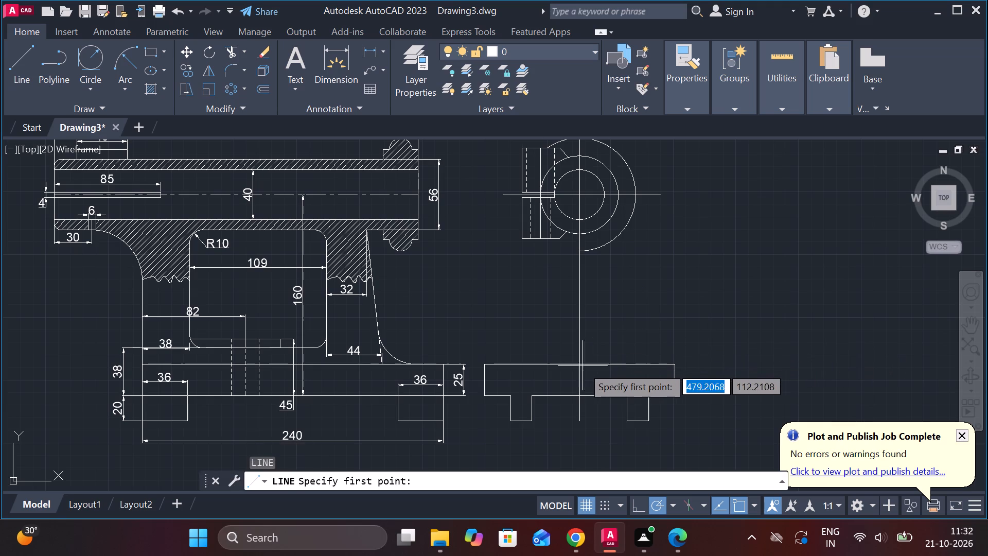
left_click(582, 366)
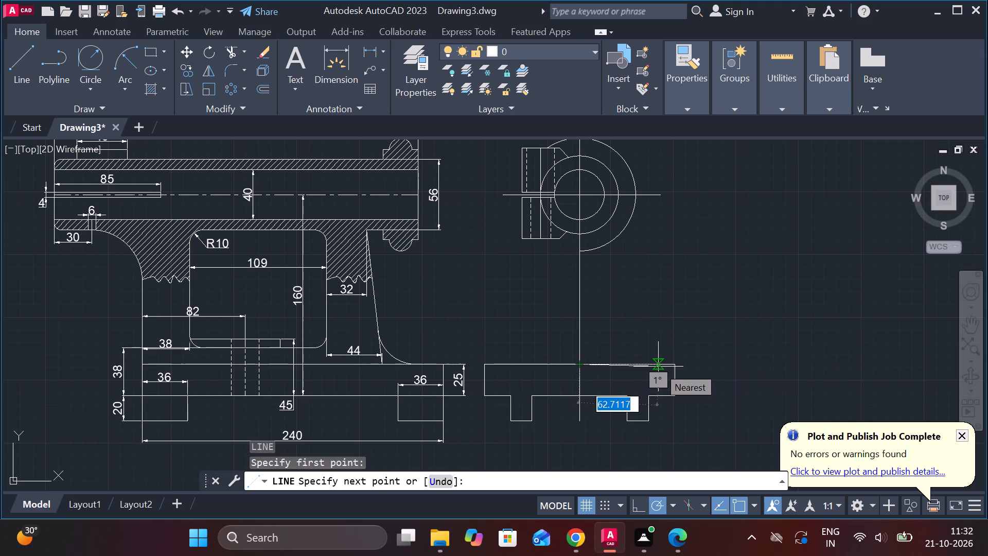
type("45")
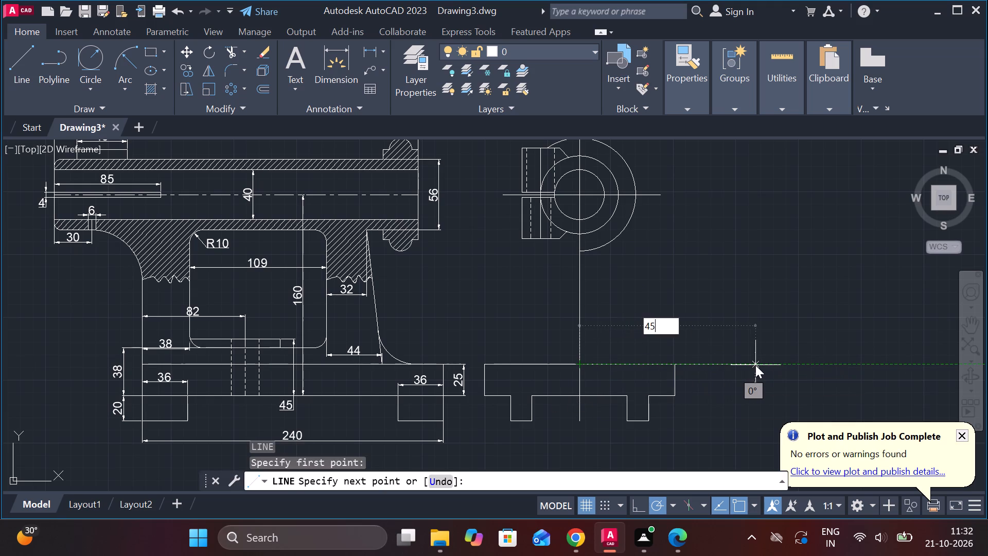
key("space")
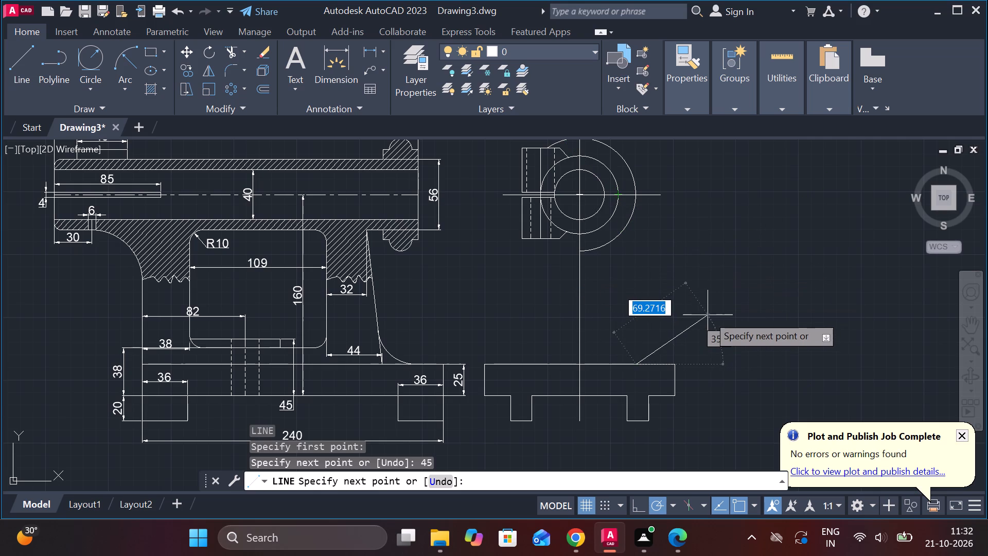
key("ctrl+z")
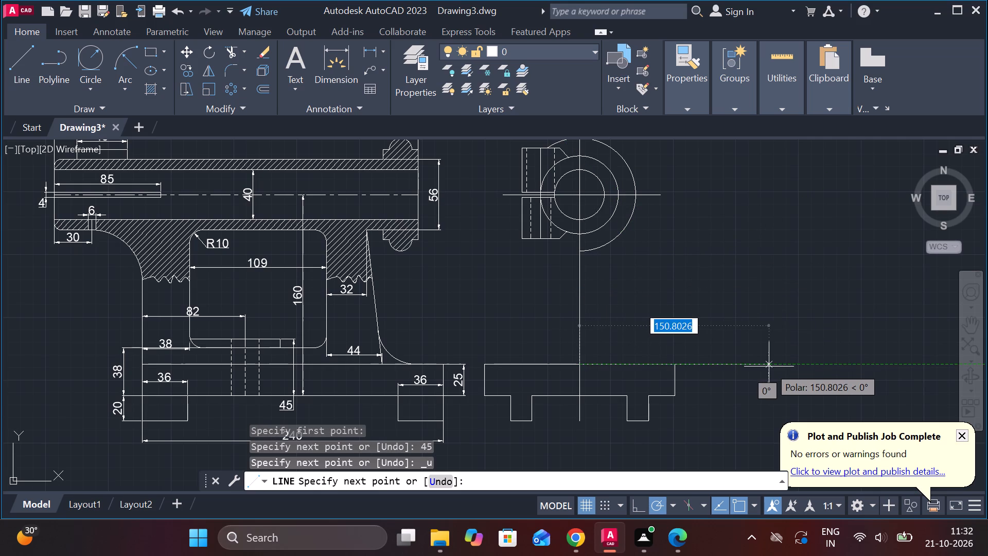
type("55")
key("space")
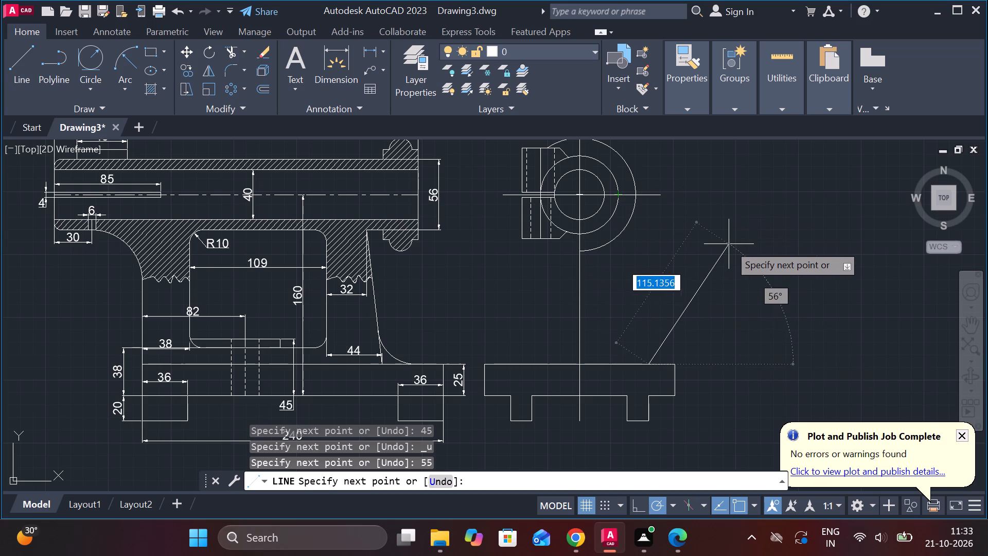
key("Escape")
Draw a sloping line about 107 mm long from the split flange's lower edge to the base's upper left corner.
key("l")
key("Return")
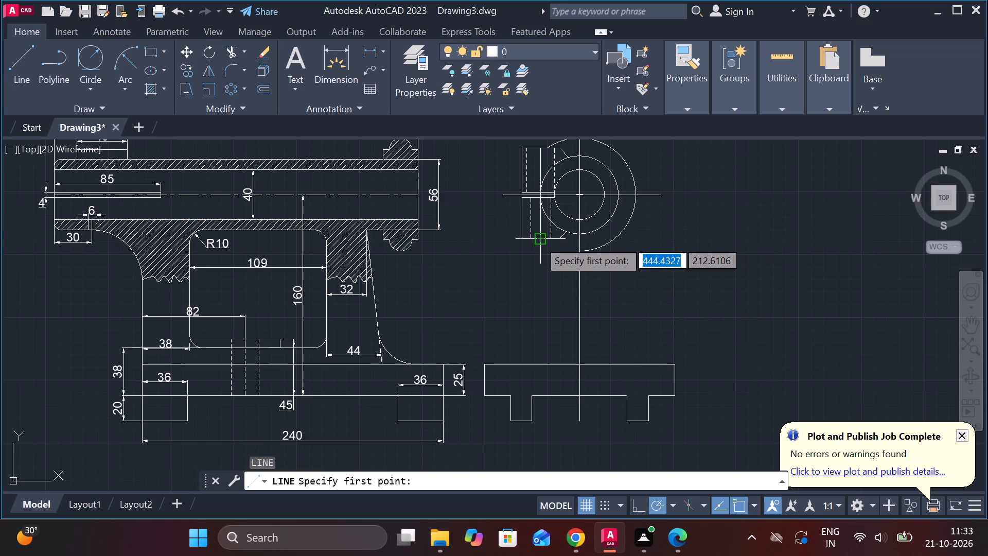
left_click(531, 239)
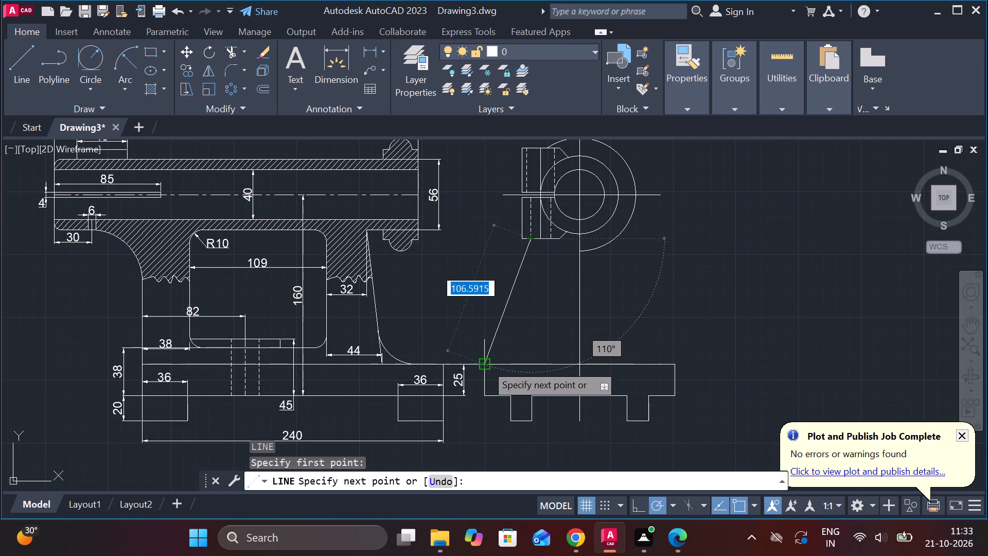
left_click(486, 364)
key("Escape")
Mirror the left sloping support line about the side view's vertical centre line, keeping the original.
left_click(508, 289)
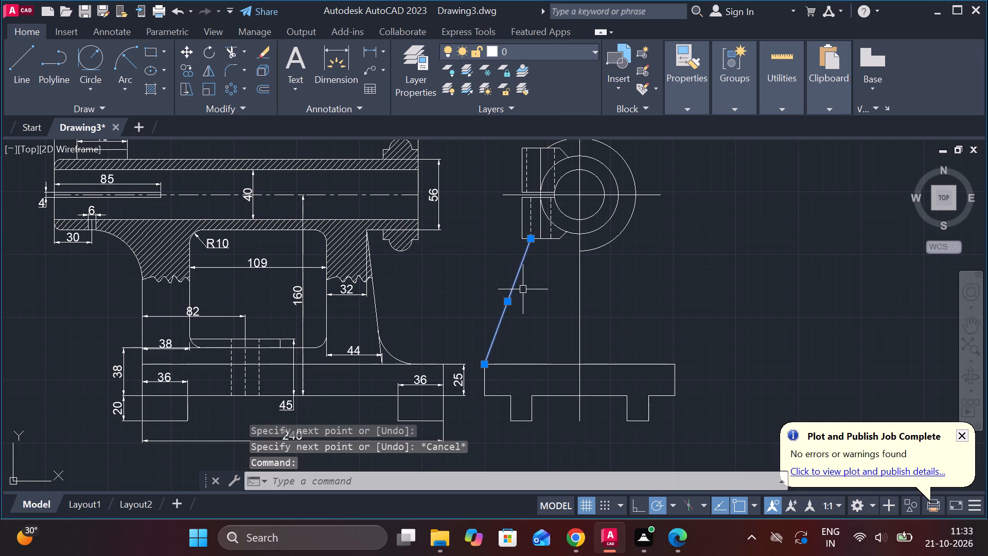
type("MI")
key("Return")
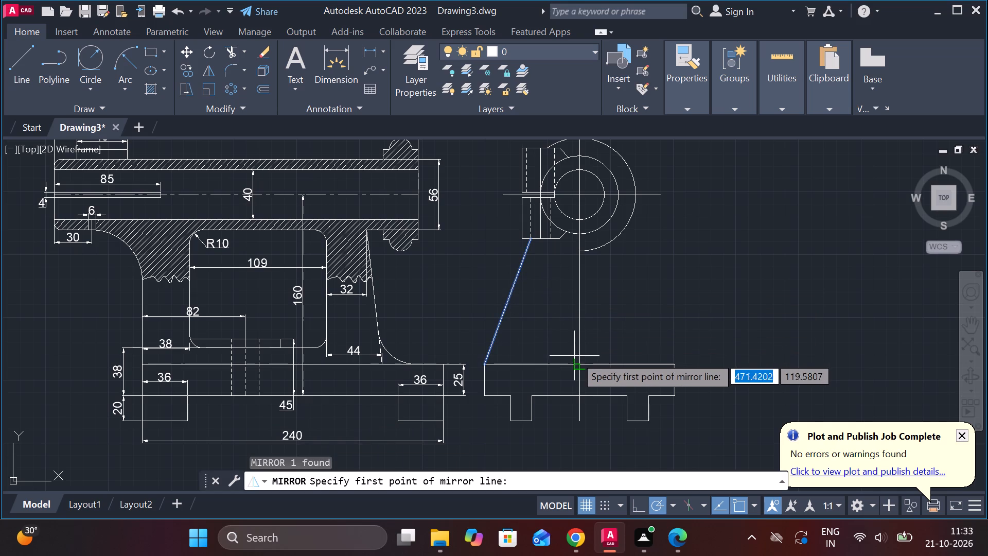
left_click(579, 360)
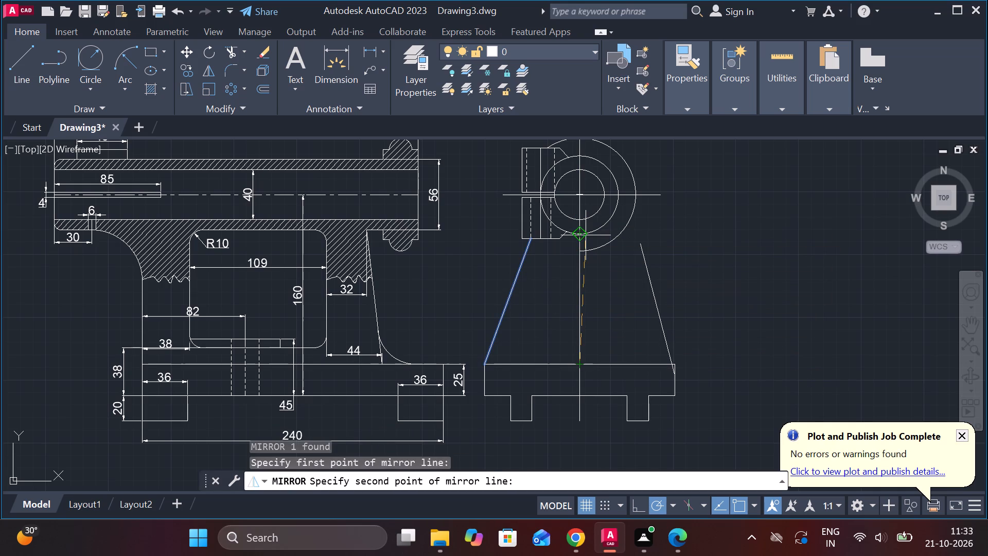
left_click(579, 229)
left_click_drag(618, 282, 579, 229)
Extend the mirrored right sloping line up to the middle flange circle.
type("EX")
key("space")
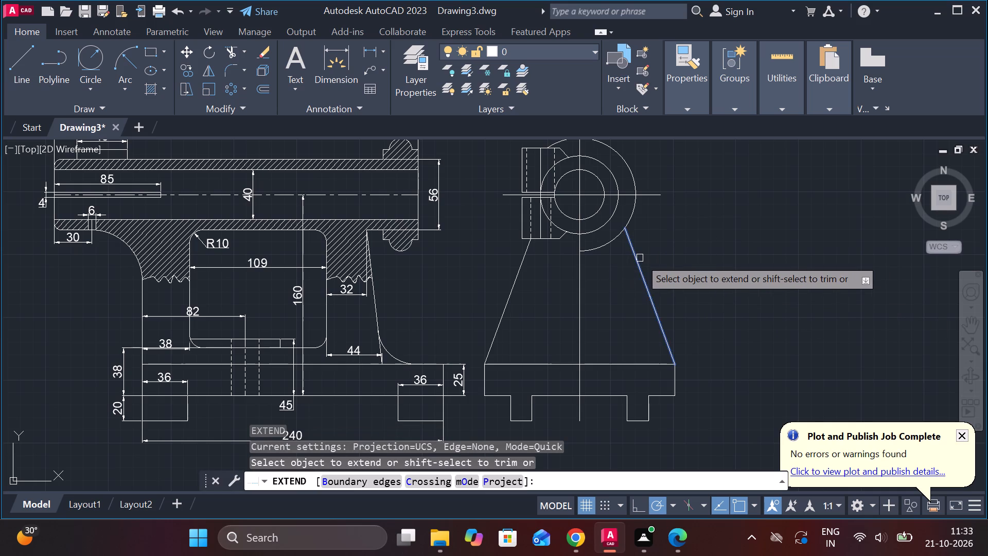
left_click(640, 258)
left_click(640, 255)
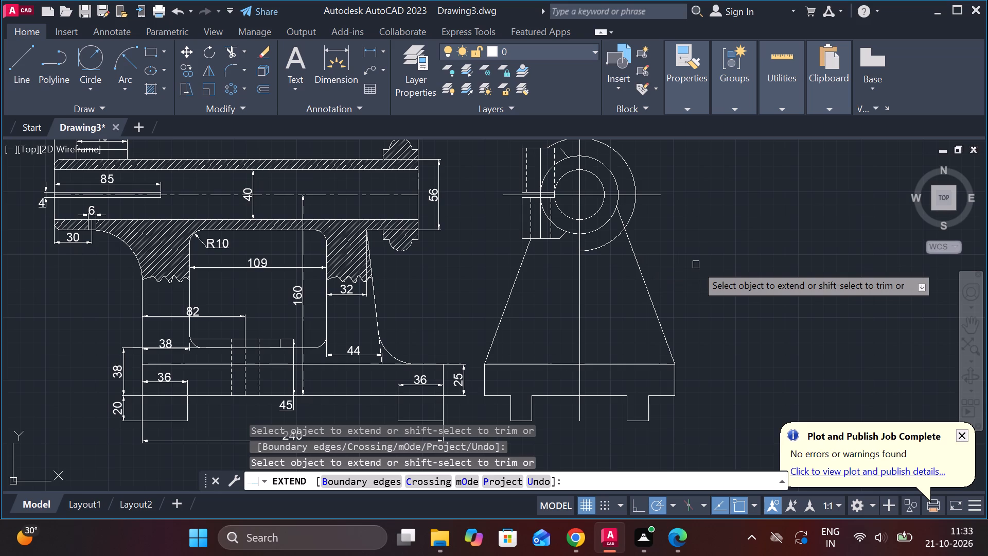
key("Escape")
Erase both sloping support lines from the side view.
left_click(508, 304)
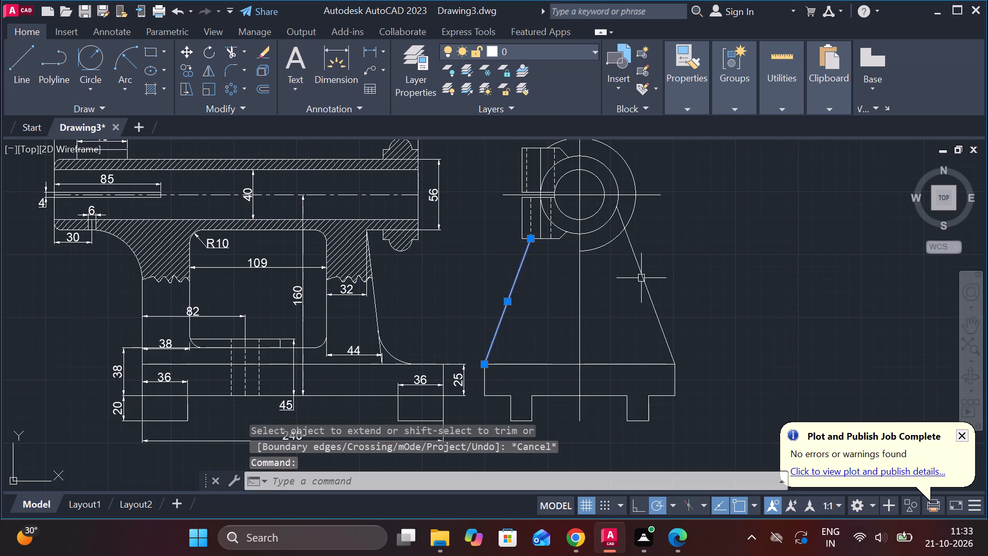
left_click(640, 277)
type("E")
key("space")
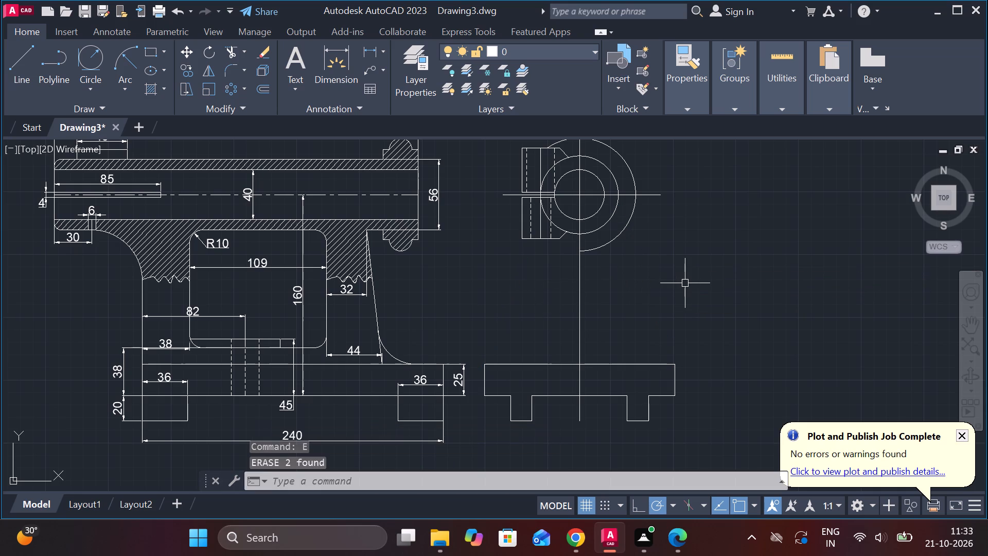
Draw a line tangent to the middle flange circle's right side, ending on the base's top edge slightly inside its right corner.
key("l")
key("Return")
key("t")
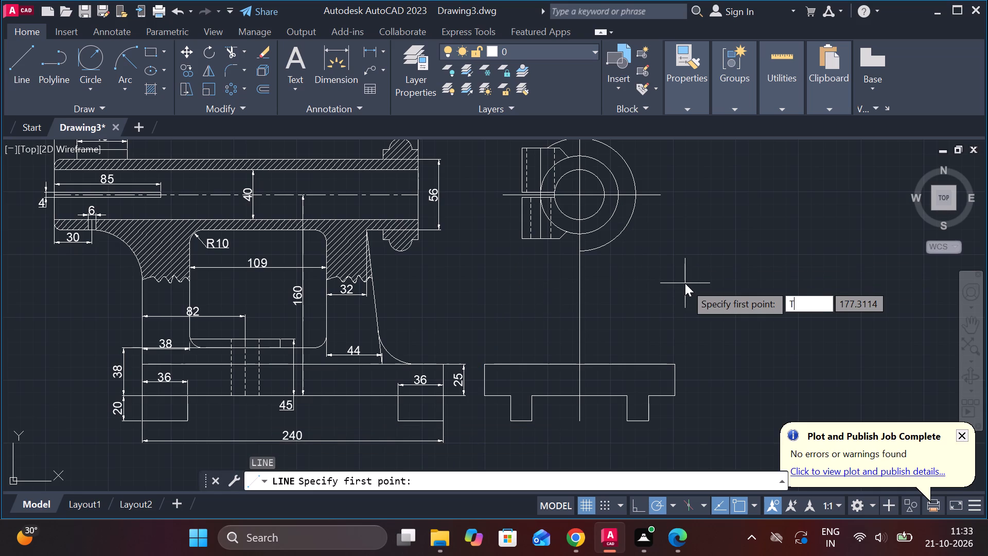
type("AN")
key("space")
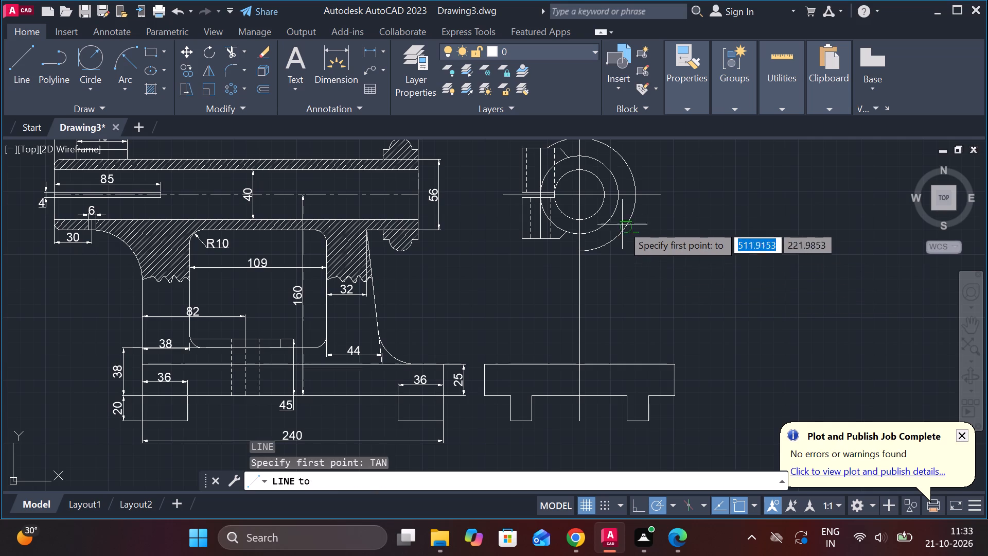
left_click(613, 192)
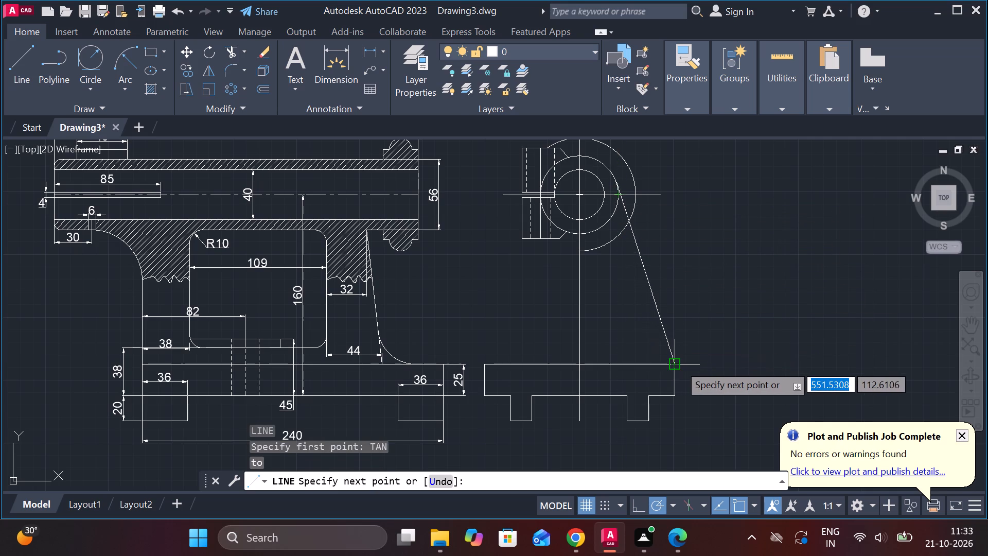
scroll(657, 366, "up", 1)
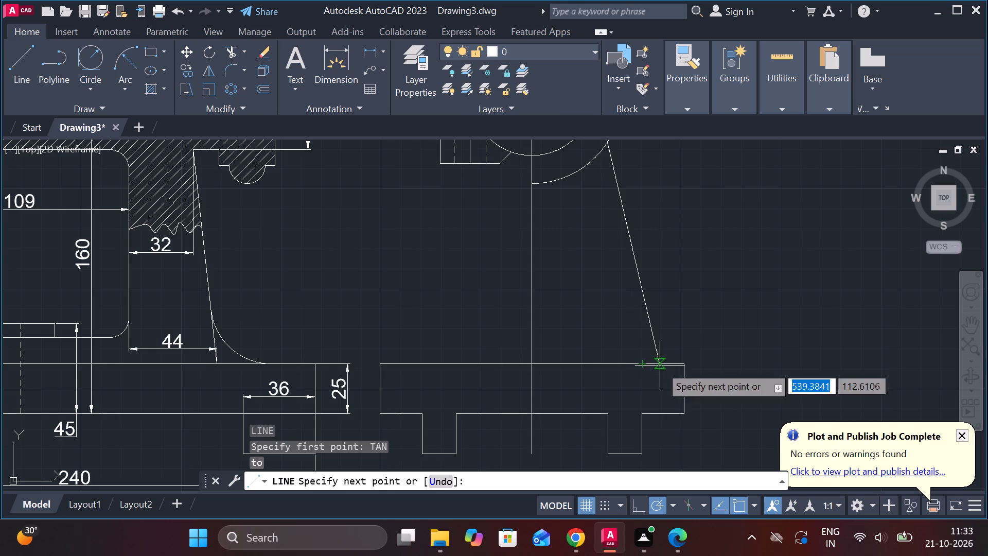
left_click(665, 366)
key("Escape")
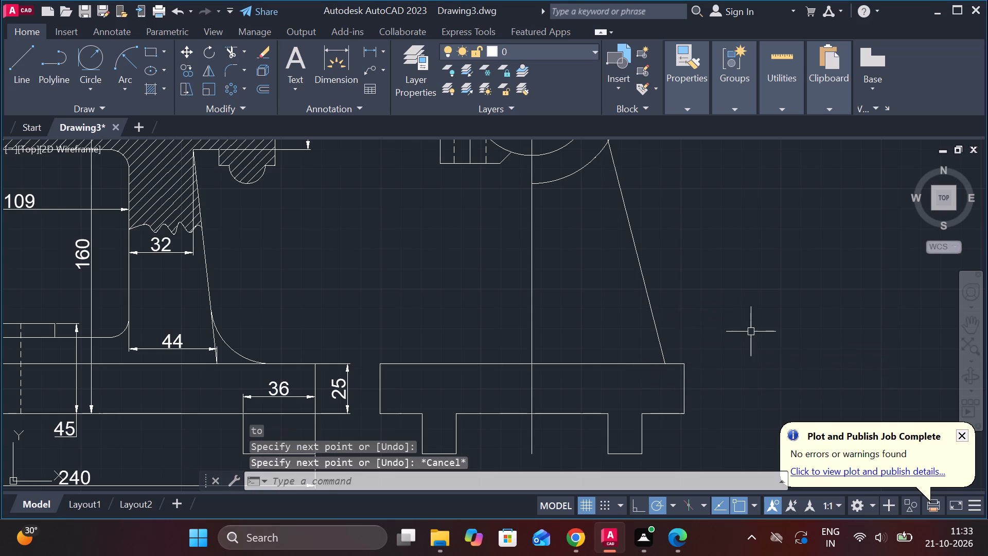
Mirror the right tangent line about the side view's vertical centre line, keeping the original.
left_click(640, 281)
type("MI")
key("Return")
left_click(533, 366)
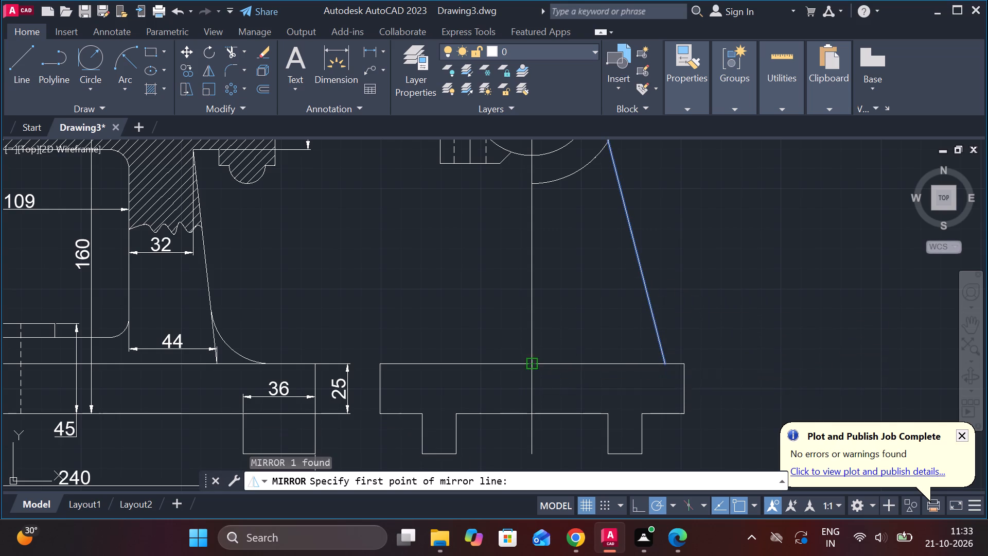
left_click(536, 151)
left_click_drag(559, 212, 536, 151)
Trim the left sloping line back to the split flange's lower edge and erase its leftover piece at the flange split.
middle_click_drag(493, 177, 506, 250)
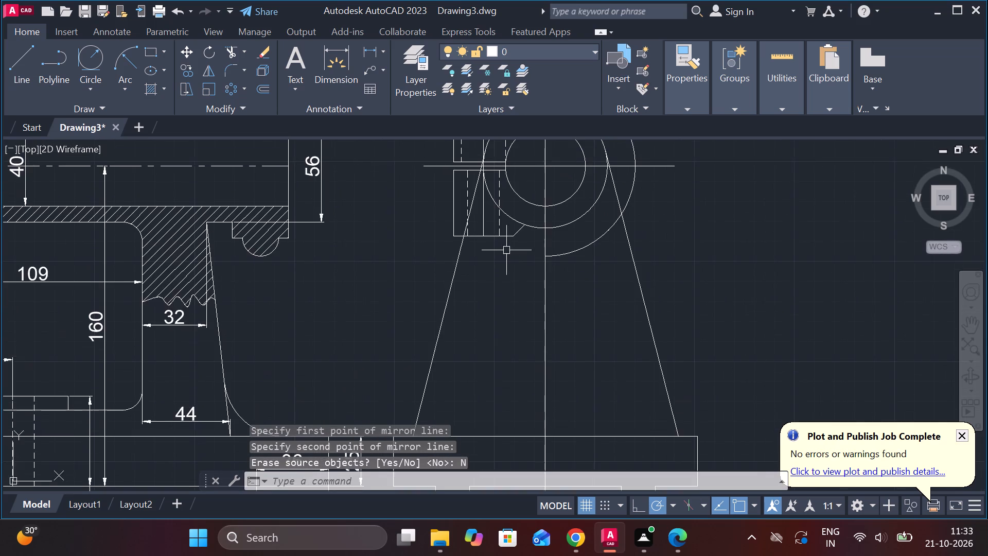
scroll(498, 252, "up", 1)
middle_click_drag(504, 274, 513, 298)
type("TR")
key("space")
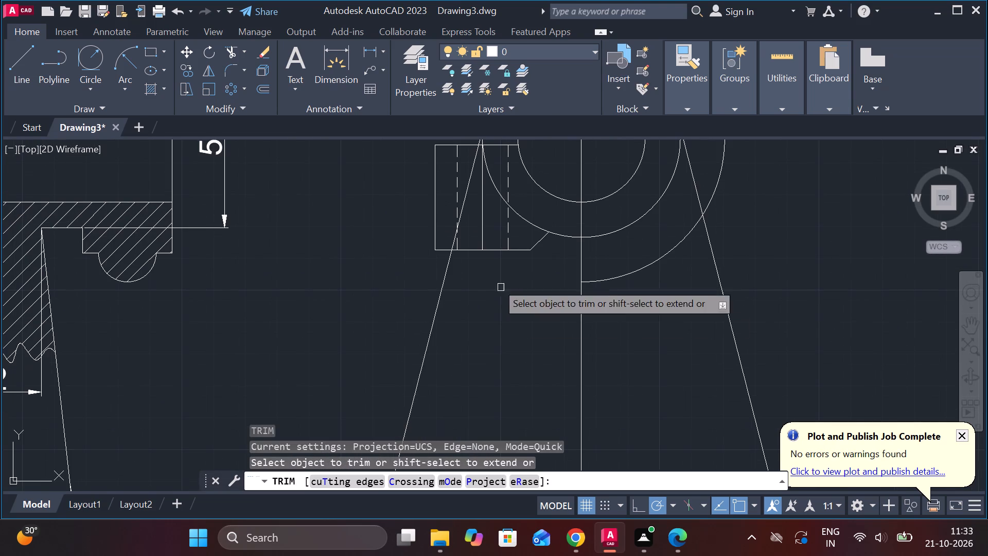
left_click(456, 244)
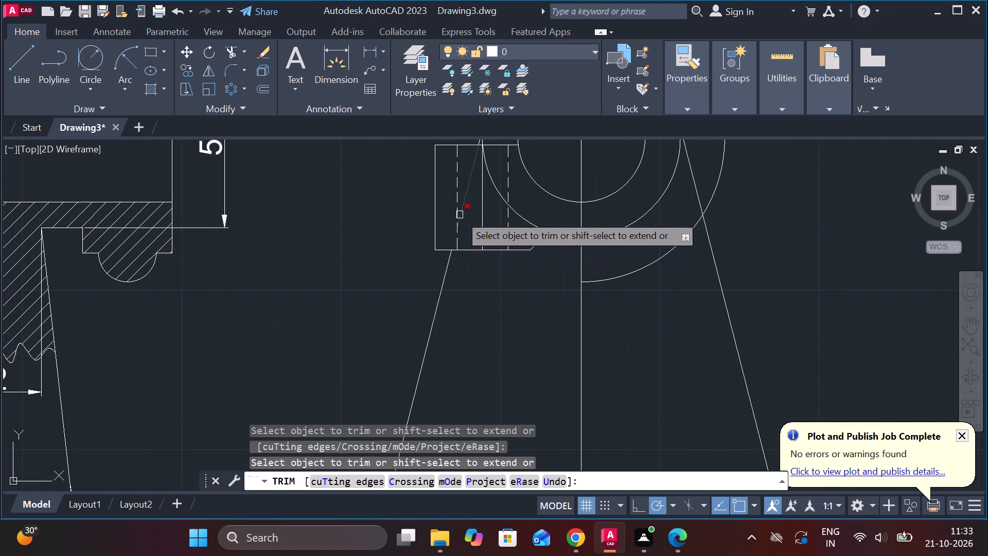
left_click(460, 215)
middle_click_drag(475, 262, 477, 280)
middle_click_drag(477, 271, 475, 353)
scroll(483, 198, "up", 3)
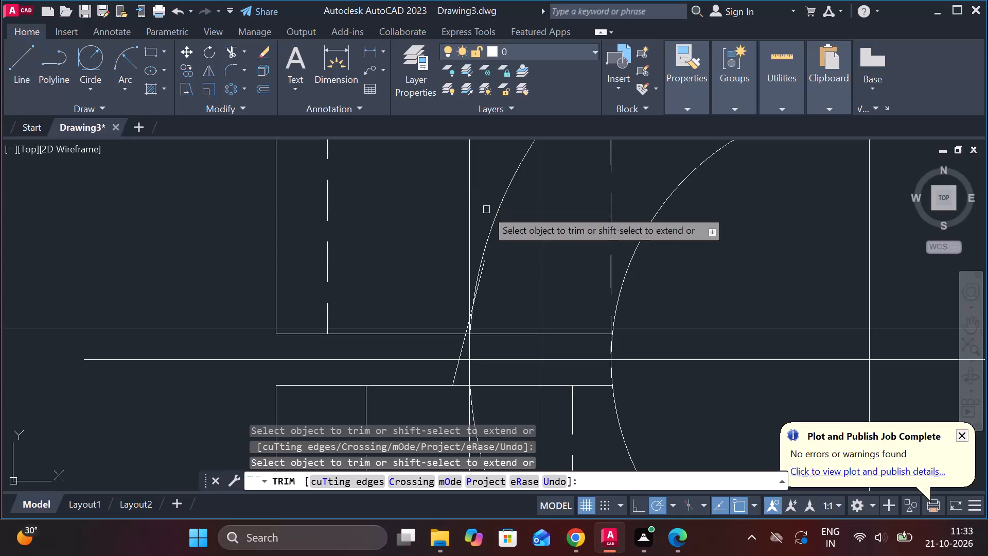
key("Escape")
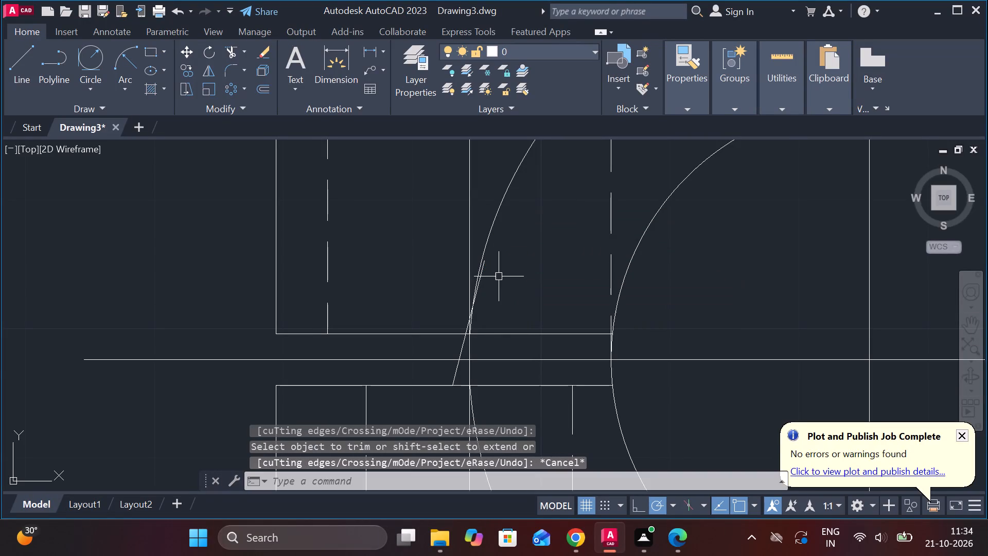
left_click(483, 279)
key("e")
key("space")
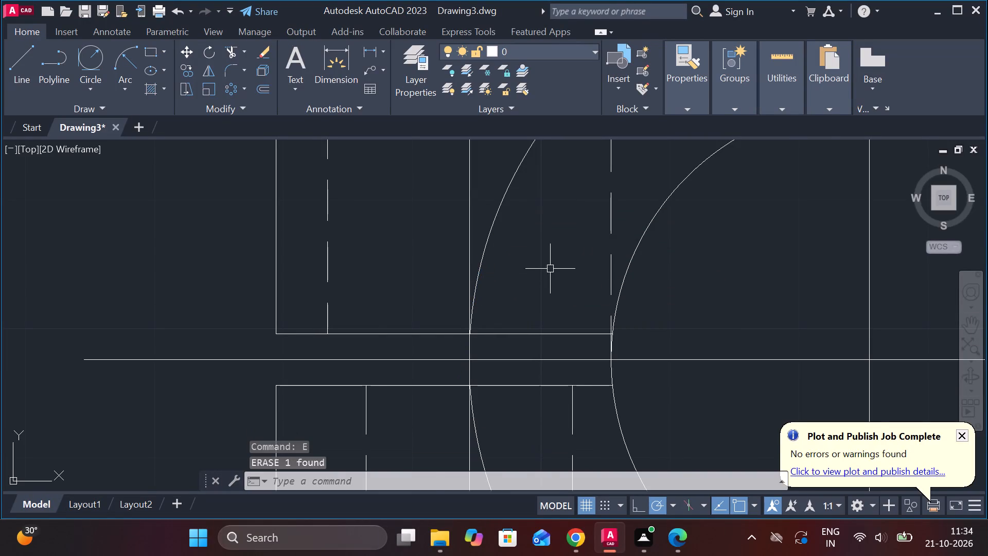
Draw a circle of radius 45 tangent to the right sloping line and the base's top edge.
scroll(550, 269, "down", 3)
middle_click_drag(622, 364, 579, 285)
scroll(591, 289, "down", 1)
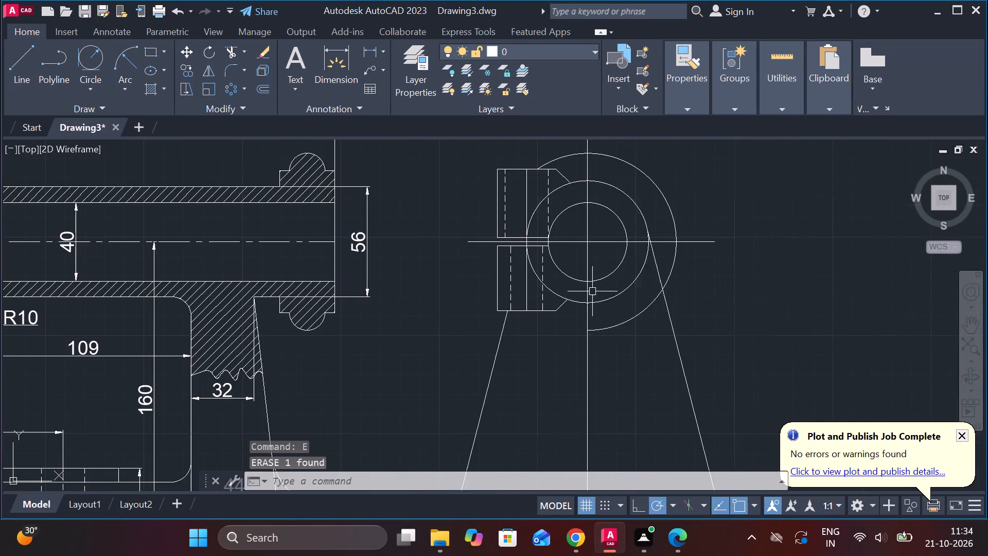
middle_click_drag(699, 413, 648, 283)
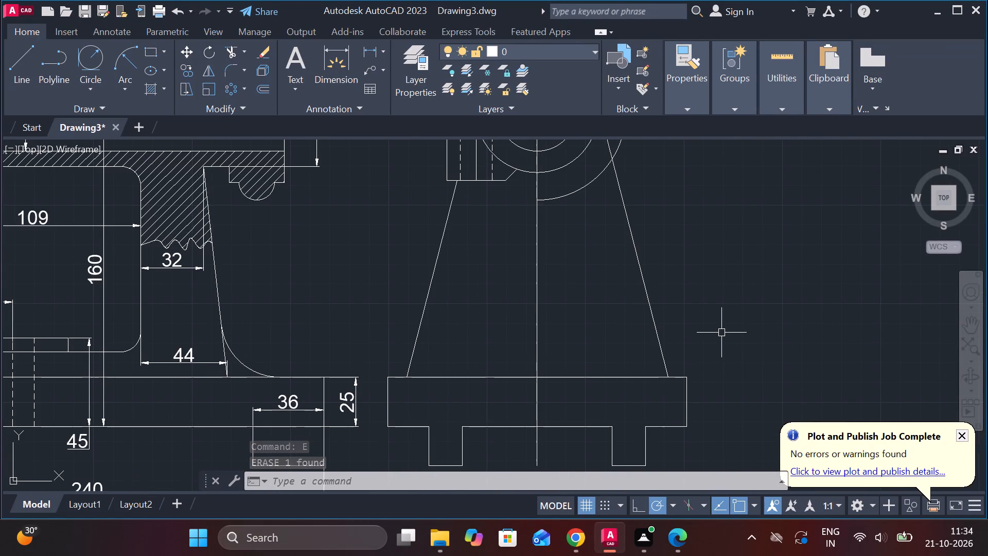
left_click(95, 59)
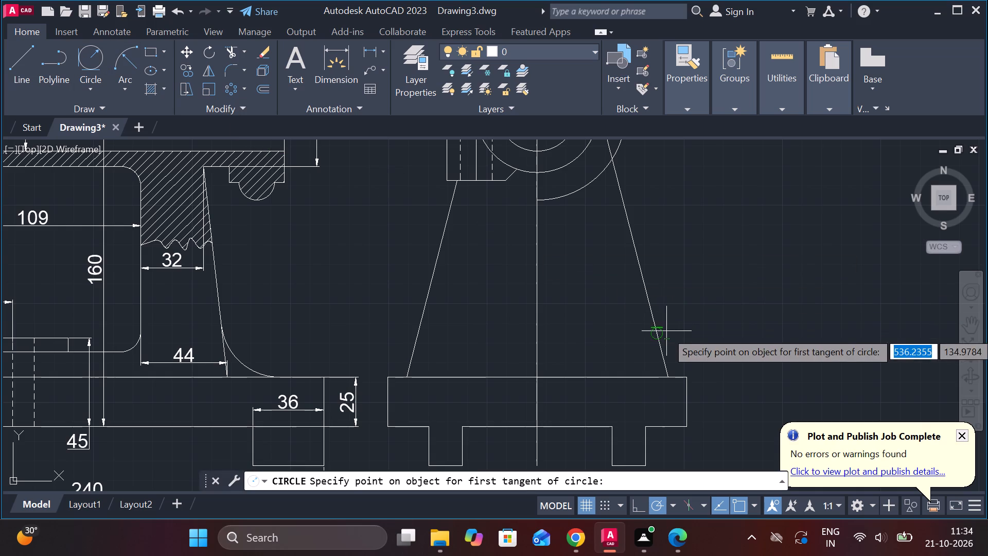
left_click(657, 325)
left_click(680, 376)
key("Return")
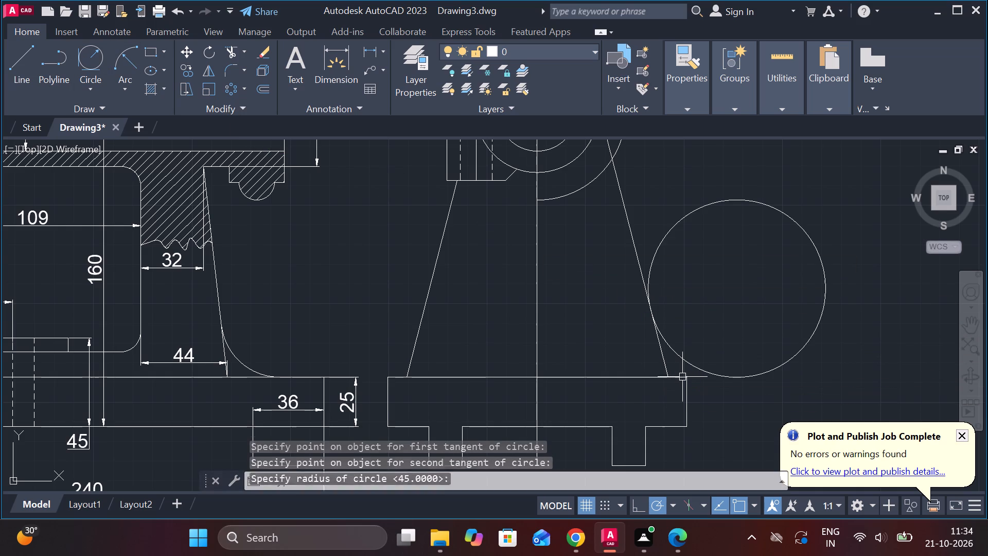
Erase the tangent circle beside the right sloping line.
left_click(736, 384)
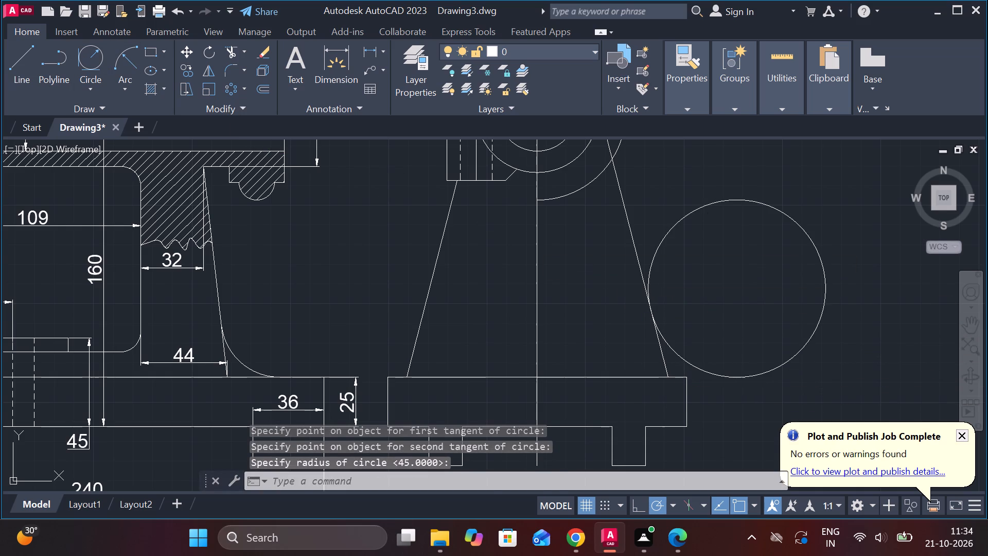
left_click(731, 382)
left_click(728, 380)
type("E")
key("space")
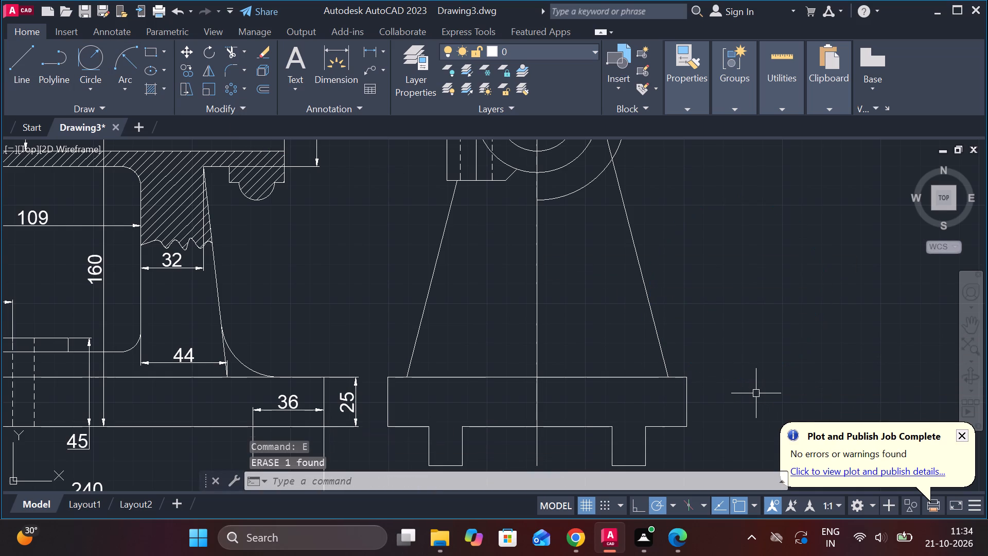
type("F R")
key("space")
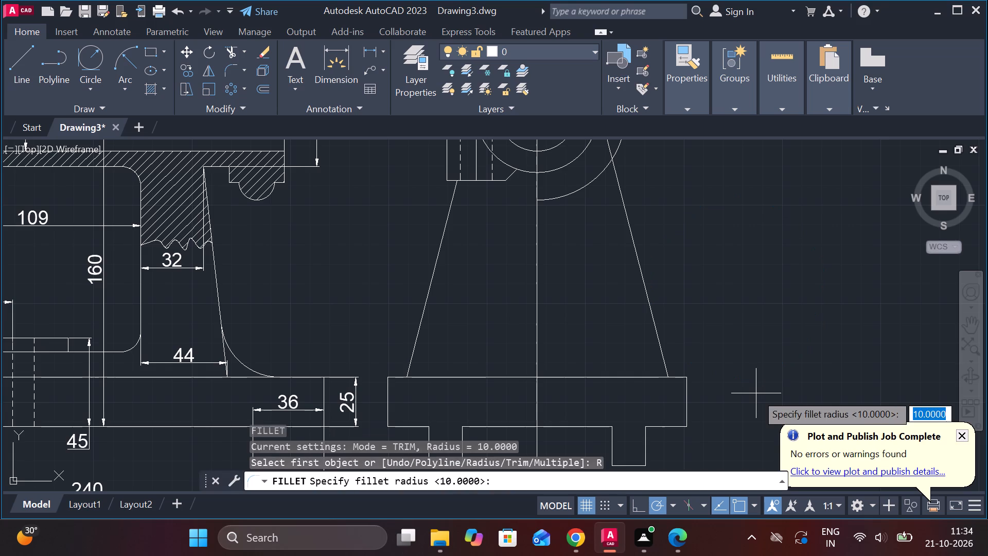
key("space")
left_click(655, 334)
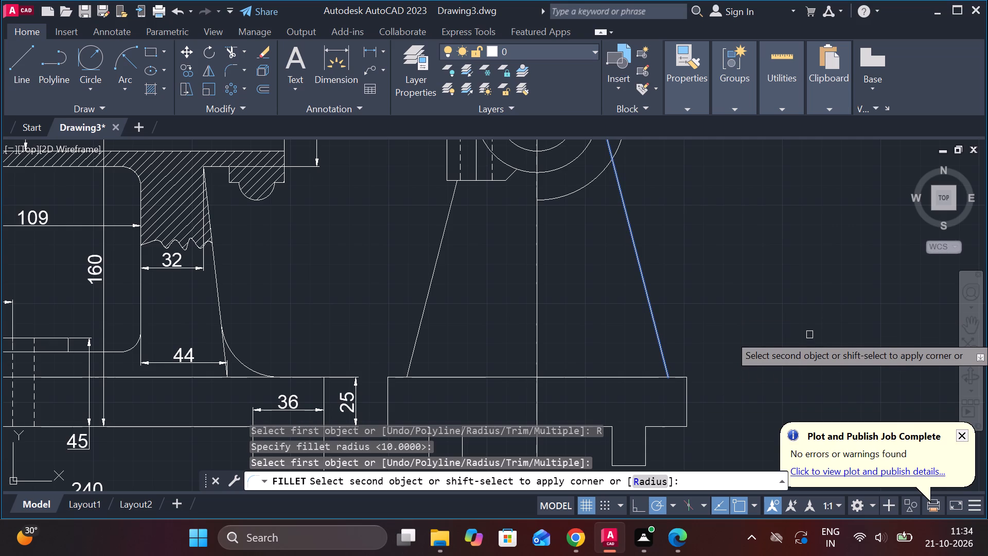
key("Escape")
Trim away the base's top edge between the two sloping support lines, on both sides of the centre line.
type("TR")
key("space")
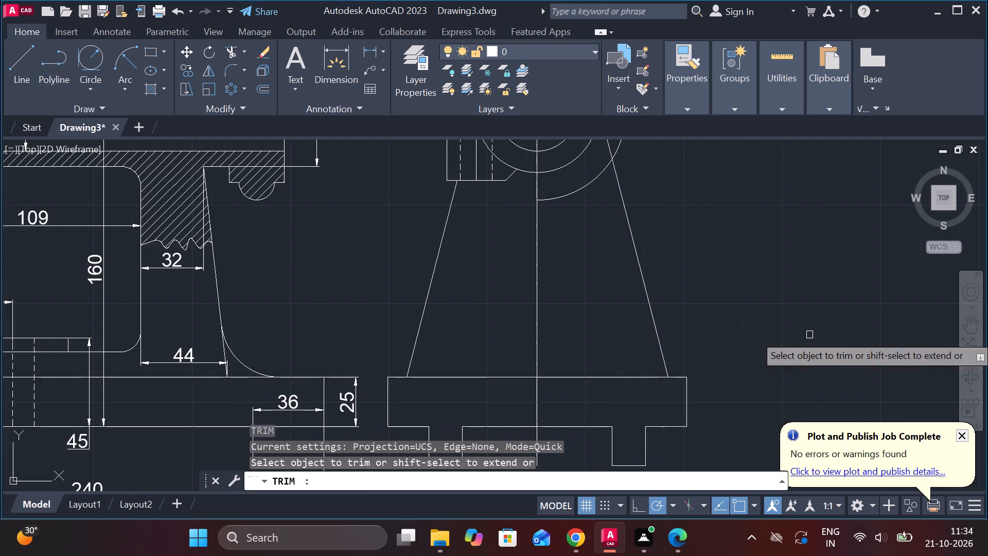
left_click(465, 376)
left_click(555, 376)
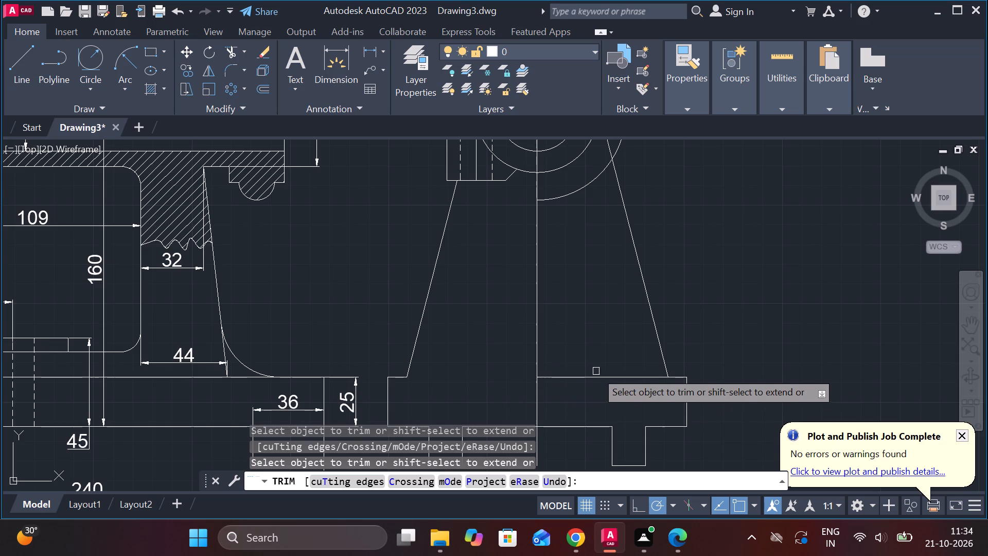
left_click(592, 376)
left_click(589, 381)
left_click(586, 376)
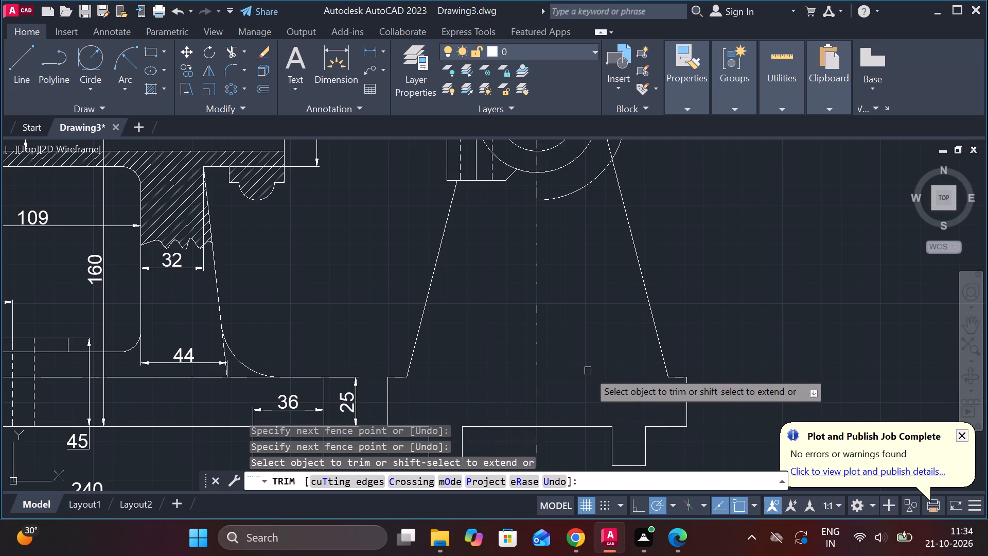
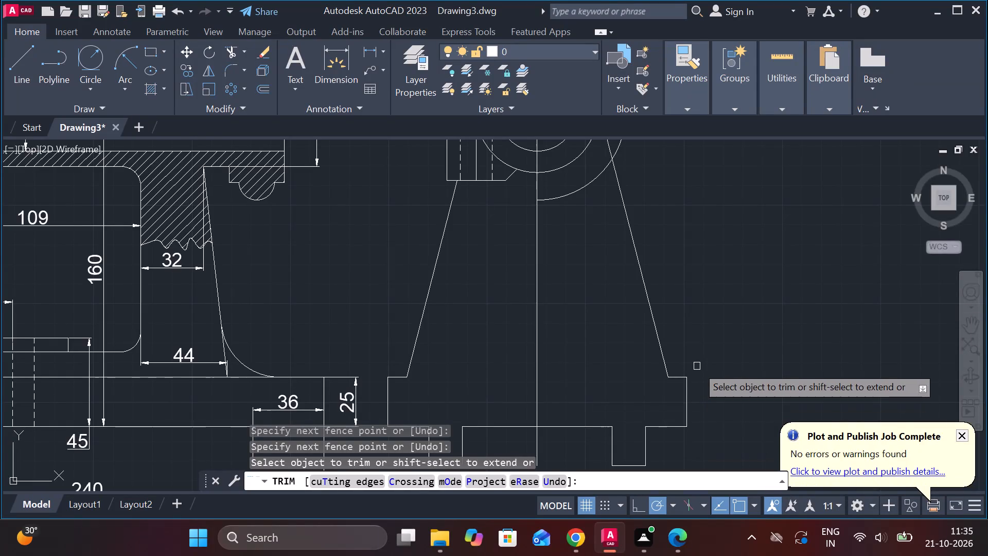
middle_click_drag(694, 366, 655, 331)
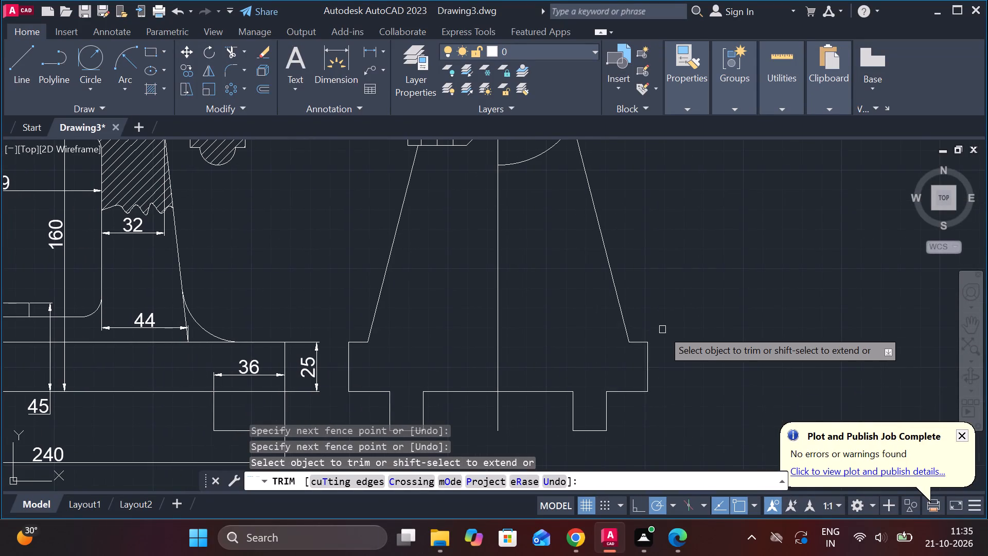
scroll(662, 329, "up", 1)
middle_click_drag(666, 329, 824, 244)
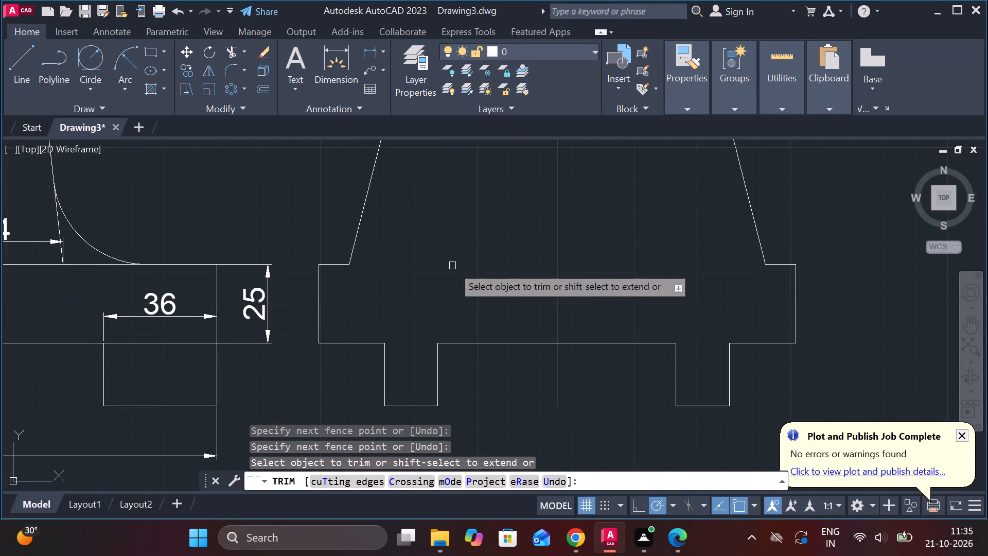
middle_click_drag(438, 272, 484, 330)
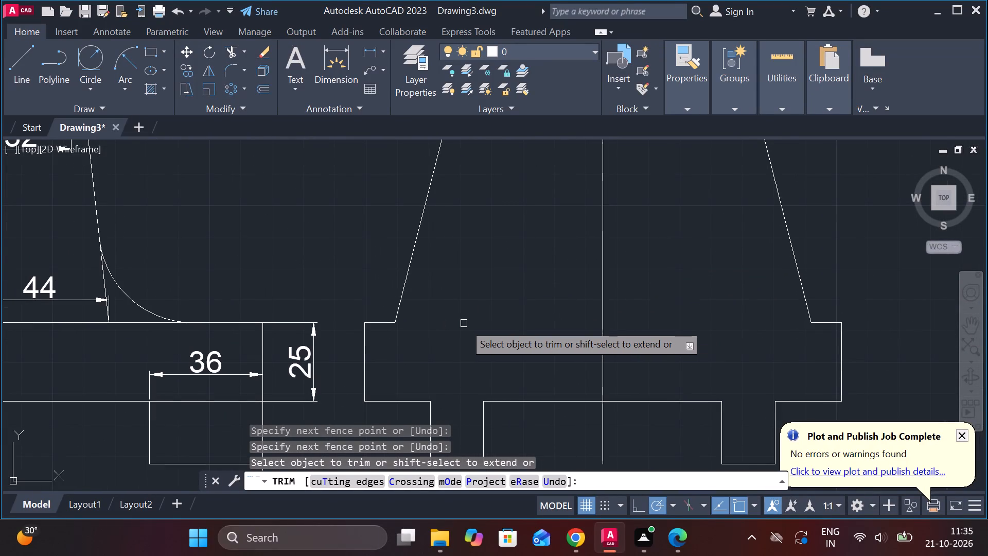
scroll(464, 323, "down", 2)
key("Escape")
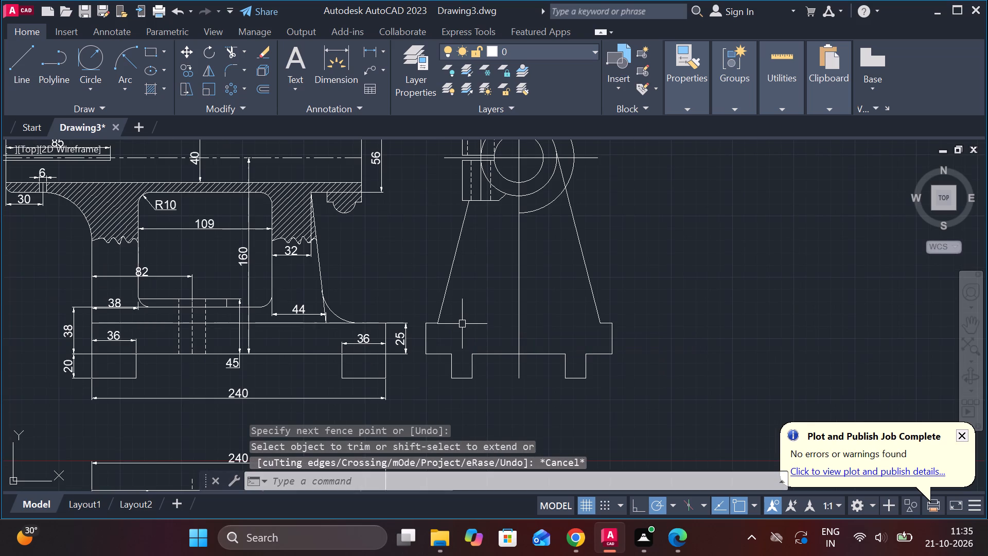
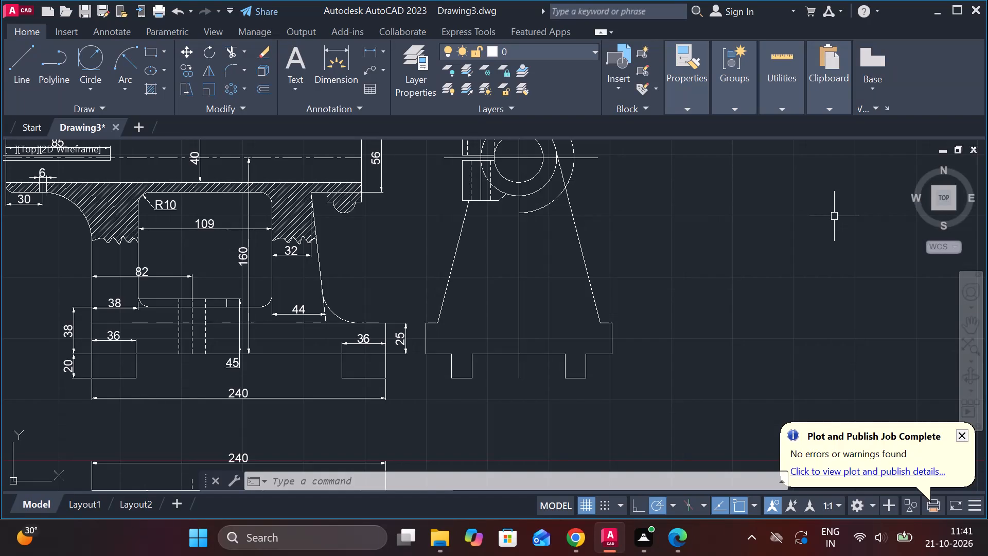
Draw a horizontal line across the side view's support, level with the top of the front view's dashed hole.
middle_click_drag(673, 291, 721, 292)
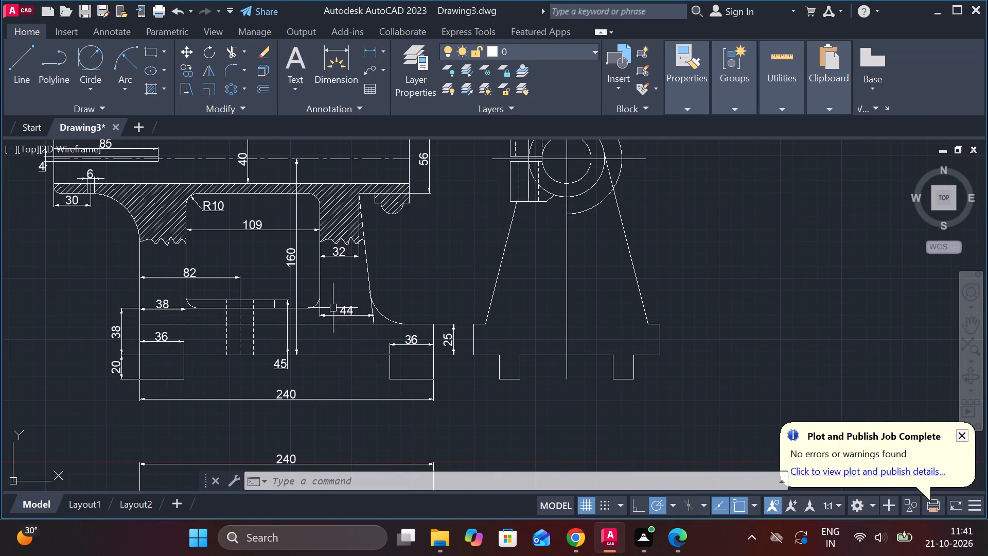
key("l")
key("Return")
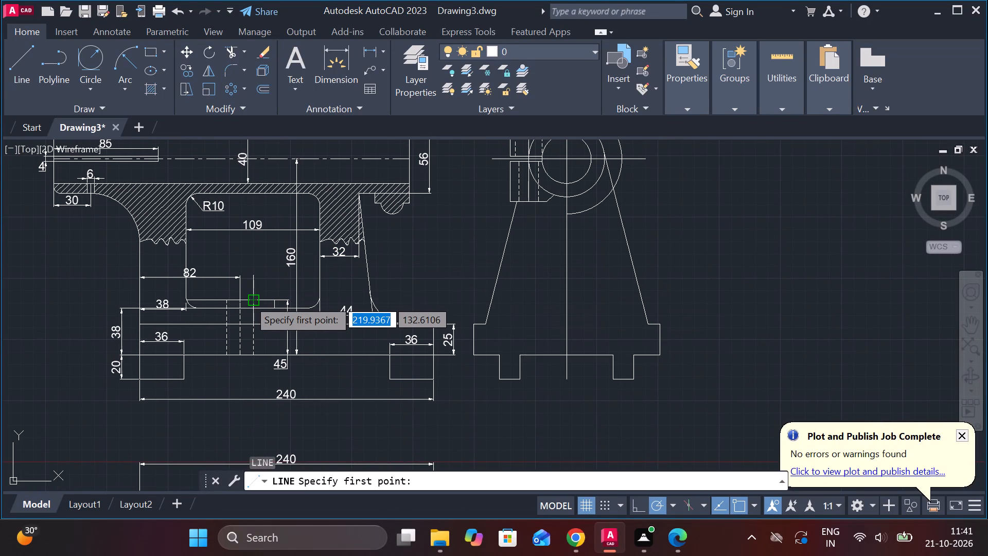
left_click(466, 298)
left_click(704, 294)
key("Escape")
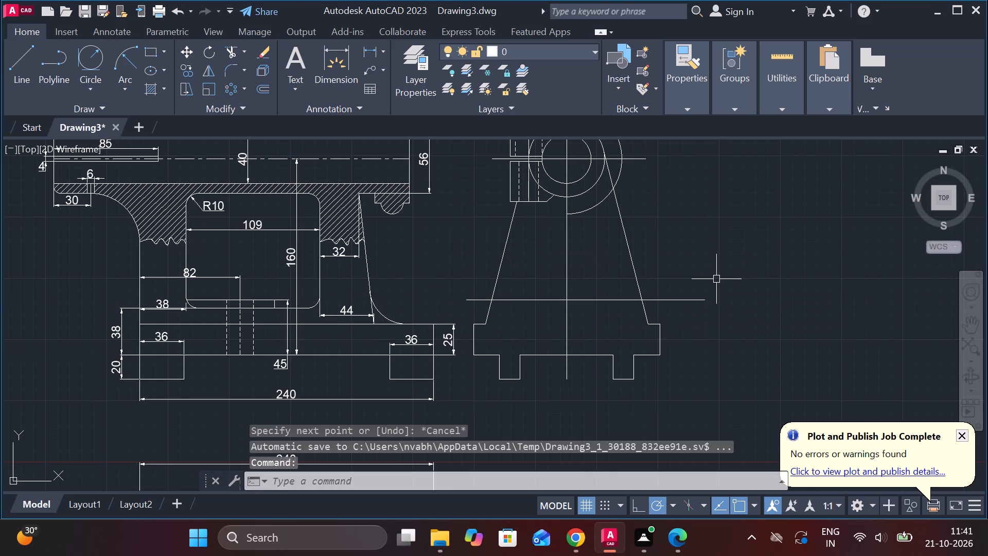
Trim the horizontal line's overhanging ends back to the side view's two sloping support sides.
type("TR")
key("space")
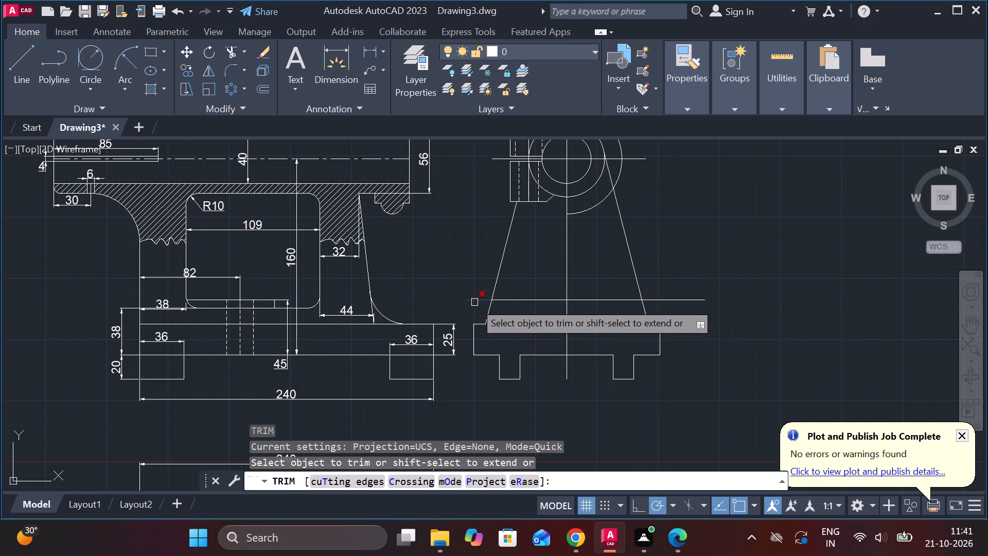
left_click(474, 302)
left_click(672, 301)
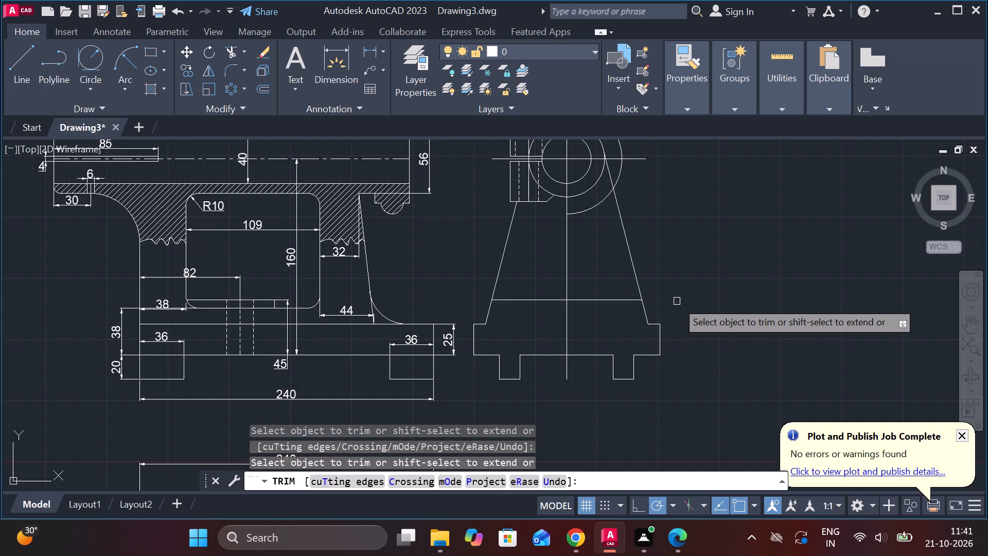
key("Escape")
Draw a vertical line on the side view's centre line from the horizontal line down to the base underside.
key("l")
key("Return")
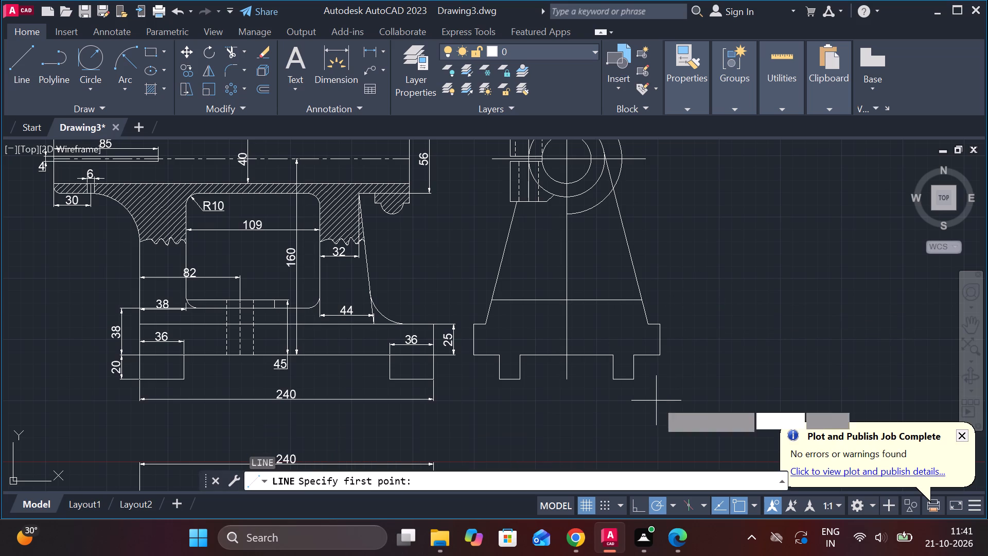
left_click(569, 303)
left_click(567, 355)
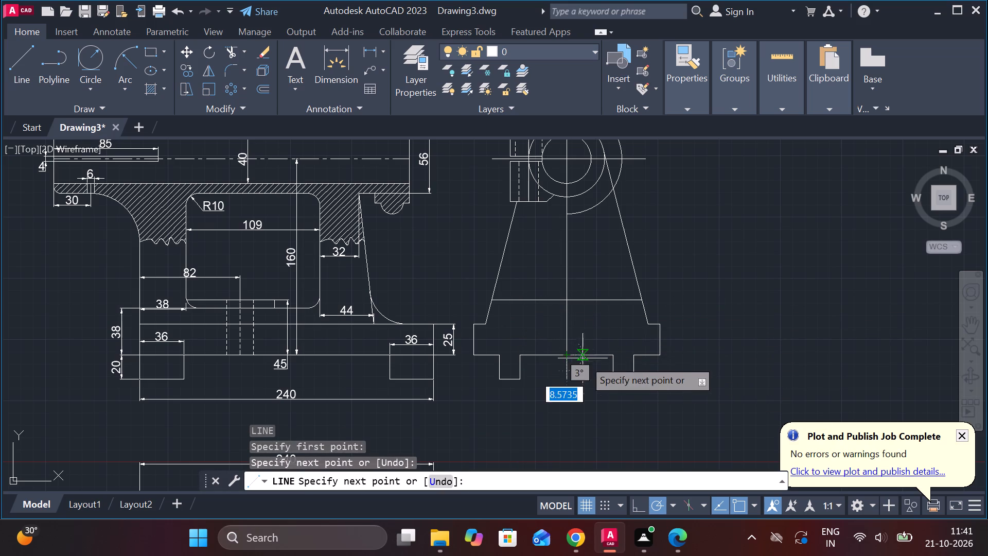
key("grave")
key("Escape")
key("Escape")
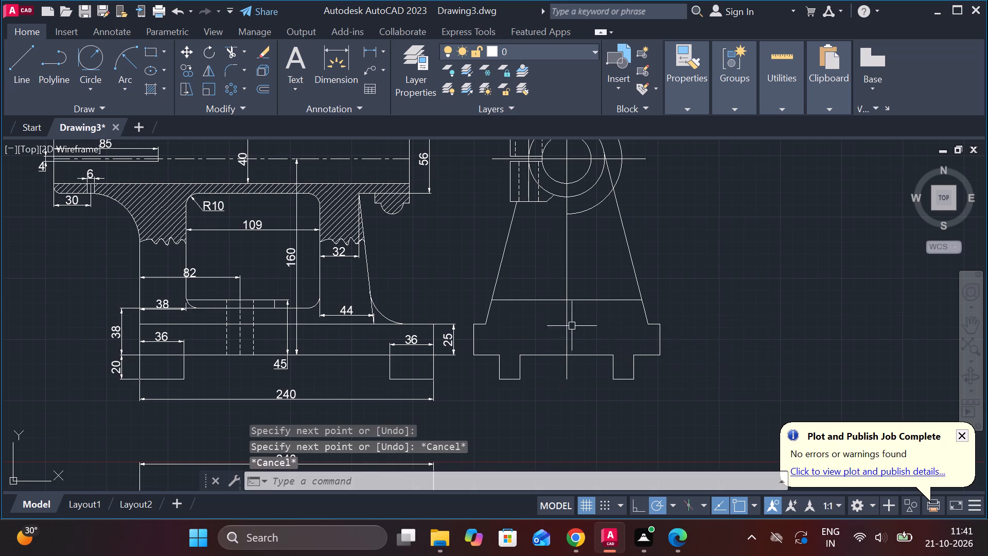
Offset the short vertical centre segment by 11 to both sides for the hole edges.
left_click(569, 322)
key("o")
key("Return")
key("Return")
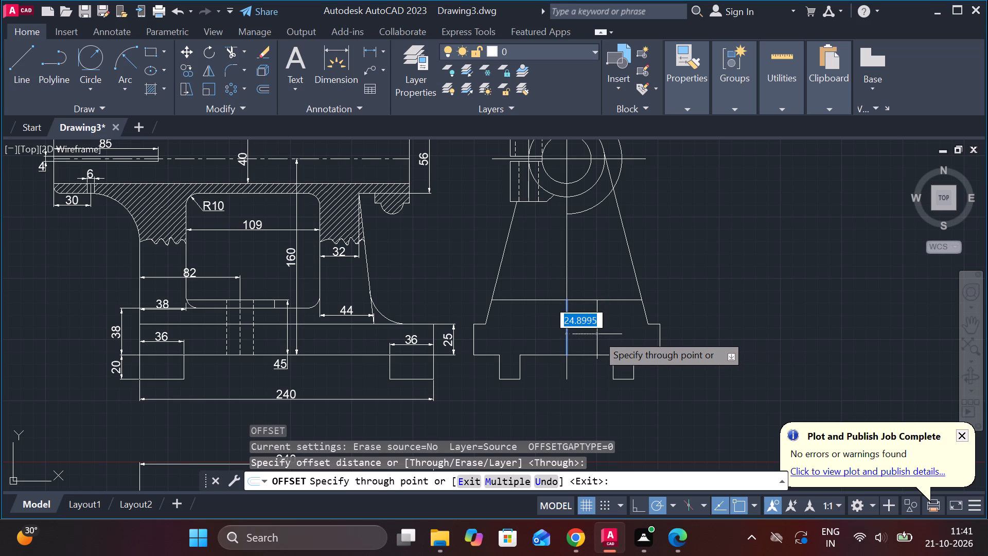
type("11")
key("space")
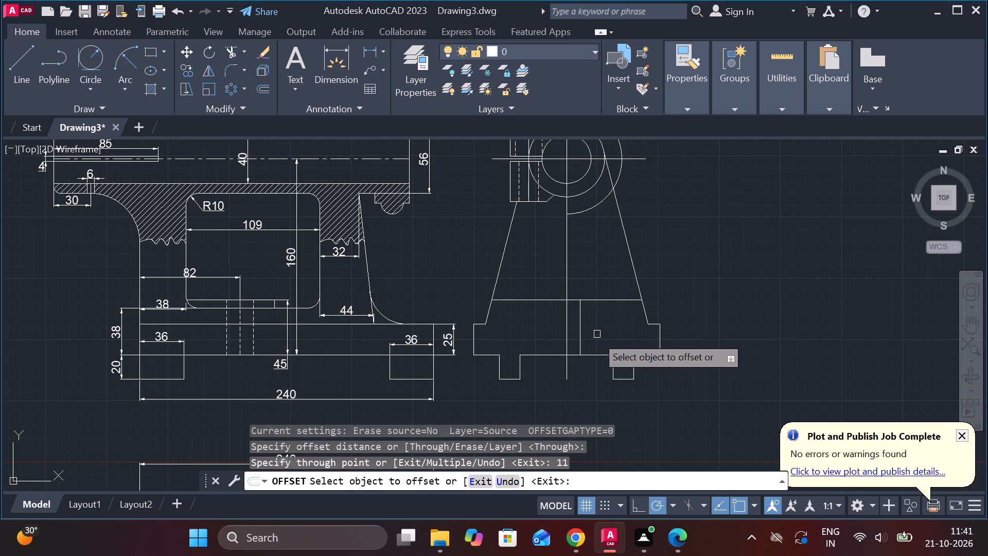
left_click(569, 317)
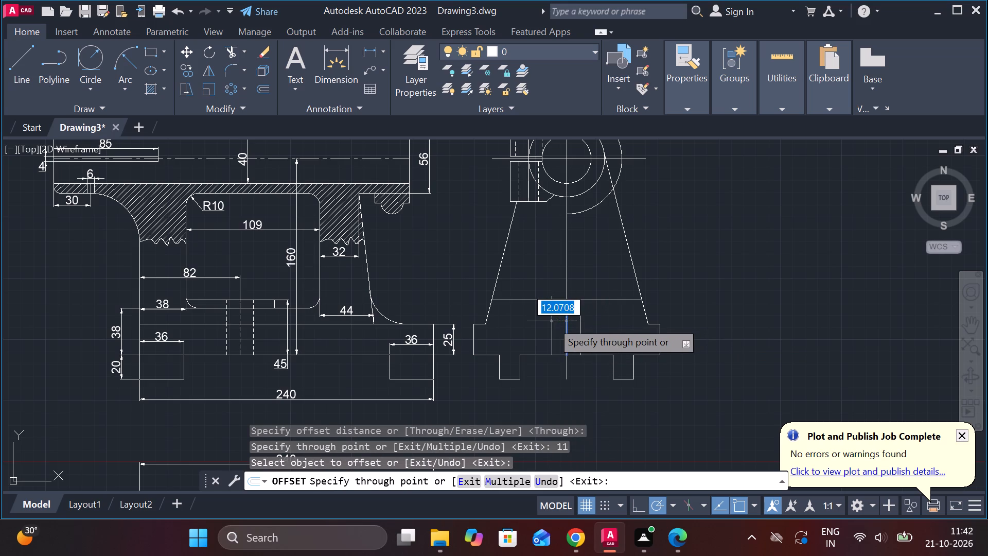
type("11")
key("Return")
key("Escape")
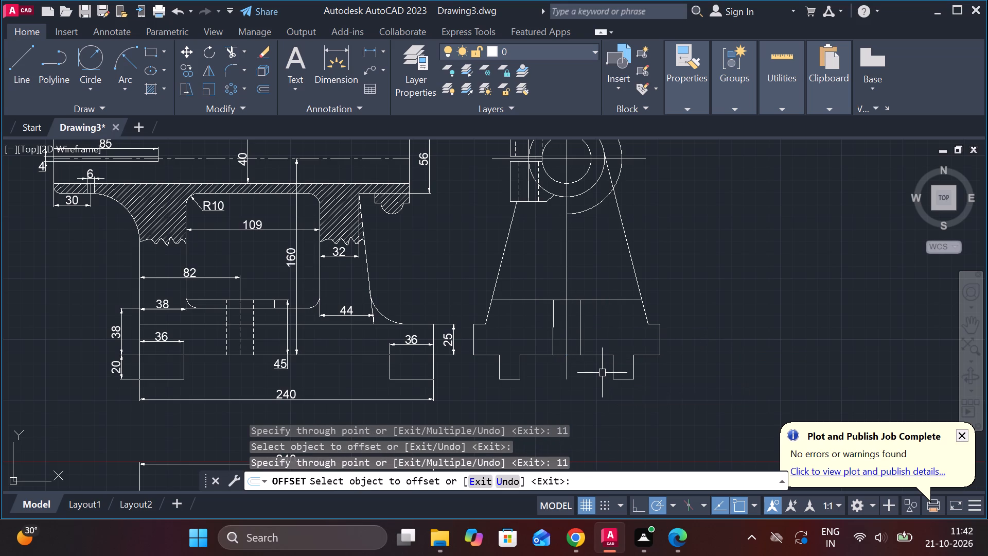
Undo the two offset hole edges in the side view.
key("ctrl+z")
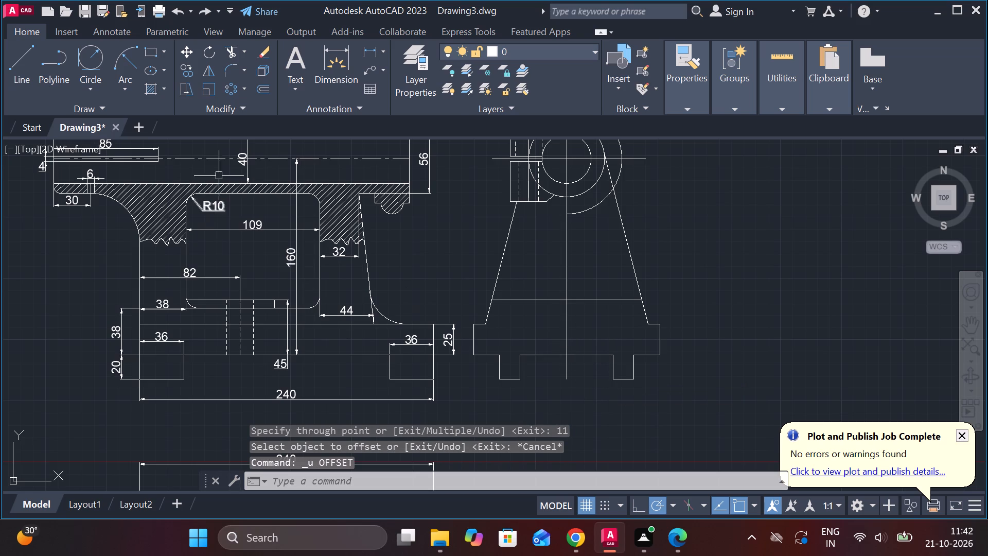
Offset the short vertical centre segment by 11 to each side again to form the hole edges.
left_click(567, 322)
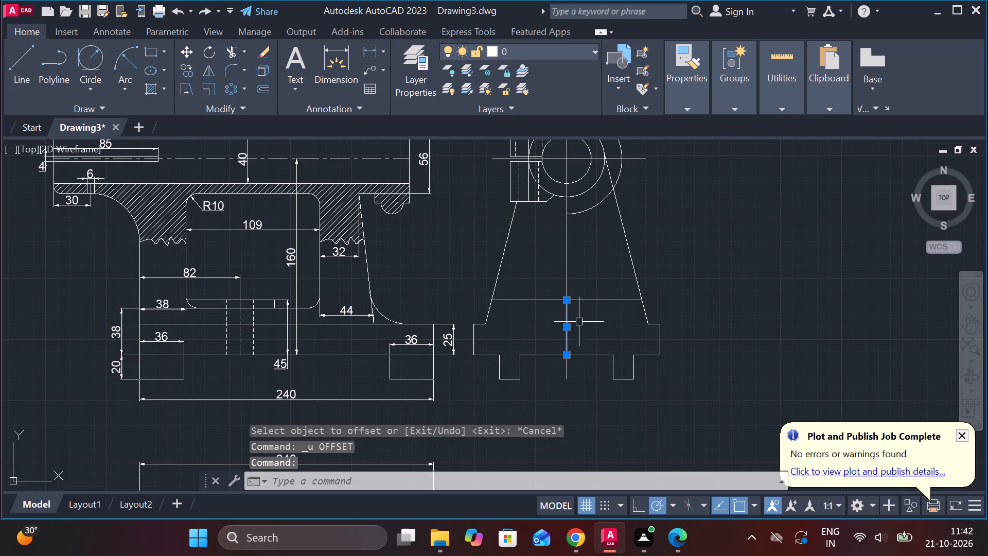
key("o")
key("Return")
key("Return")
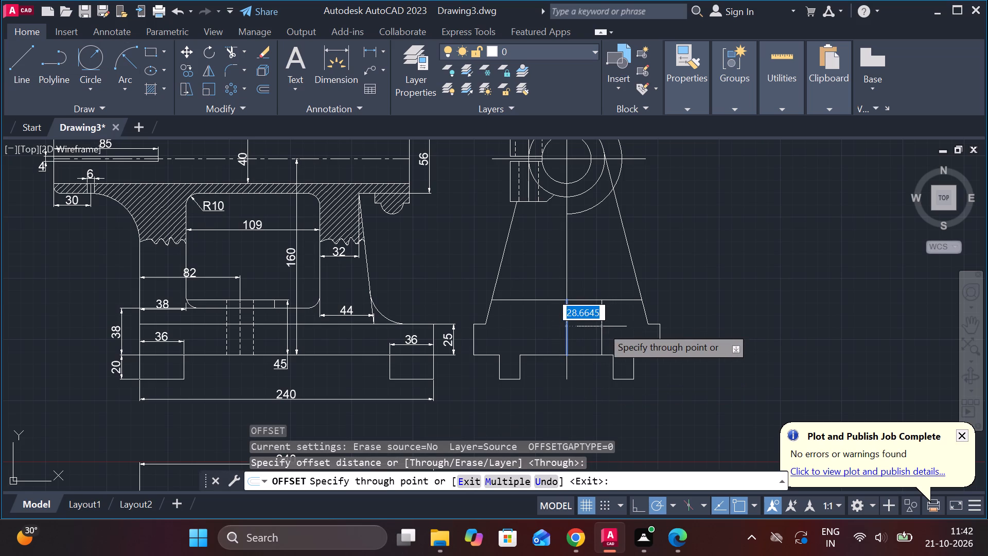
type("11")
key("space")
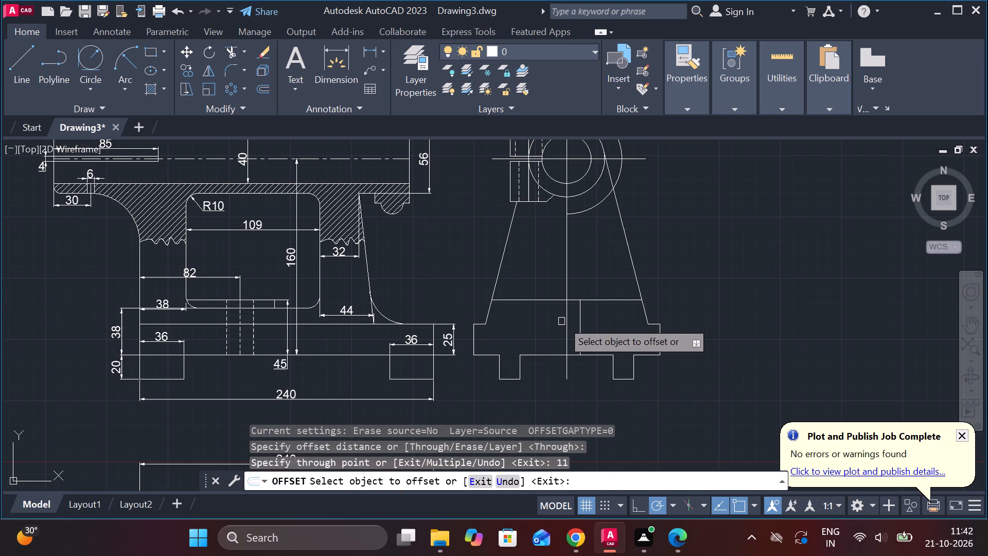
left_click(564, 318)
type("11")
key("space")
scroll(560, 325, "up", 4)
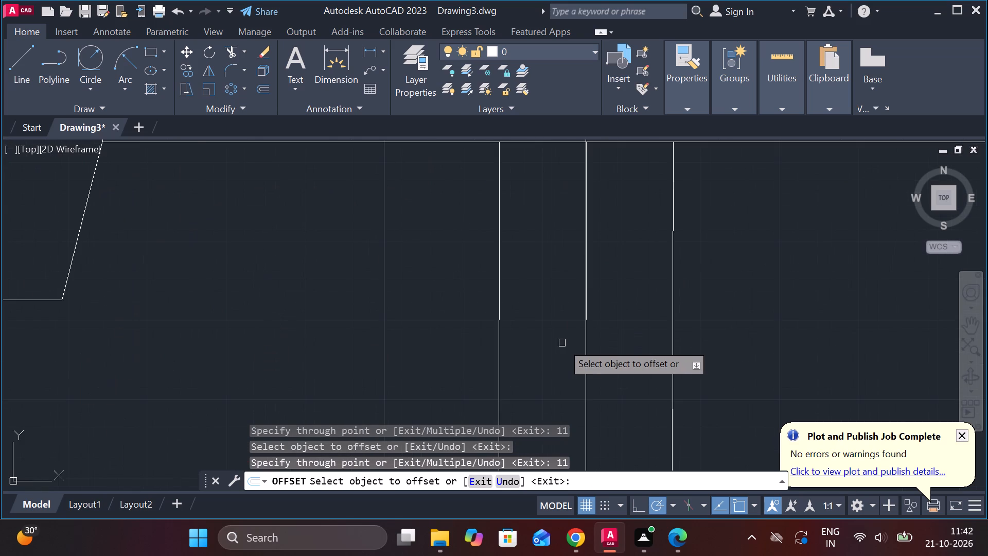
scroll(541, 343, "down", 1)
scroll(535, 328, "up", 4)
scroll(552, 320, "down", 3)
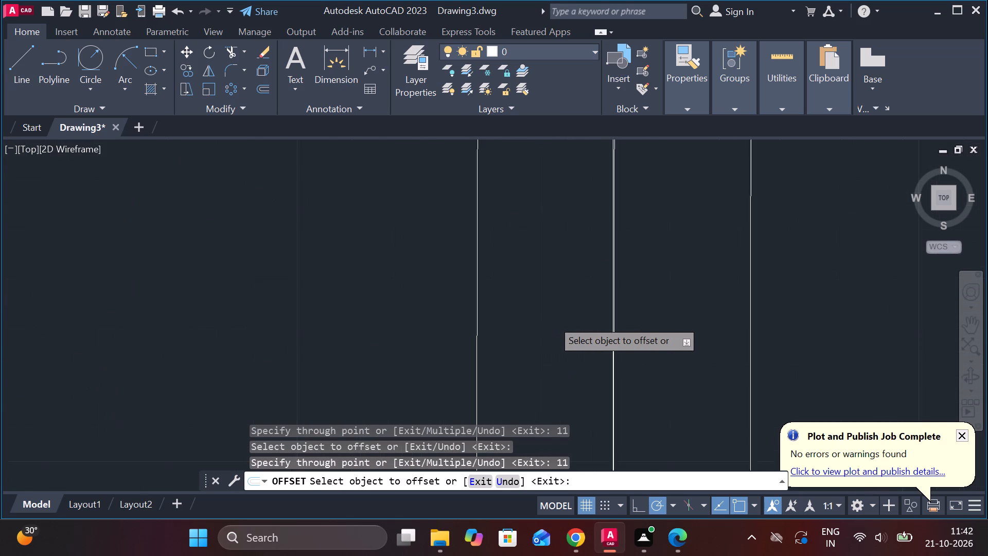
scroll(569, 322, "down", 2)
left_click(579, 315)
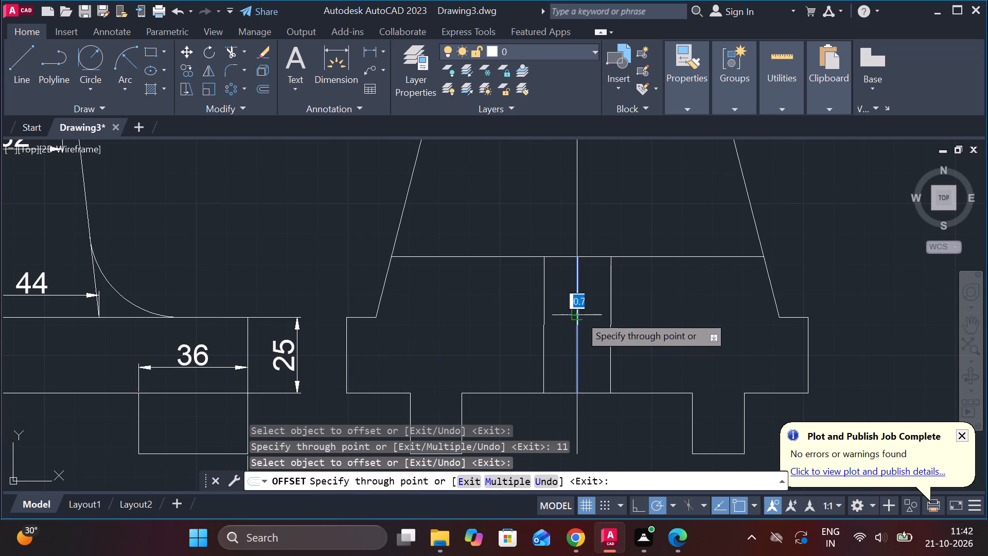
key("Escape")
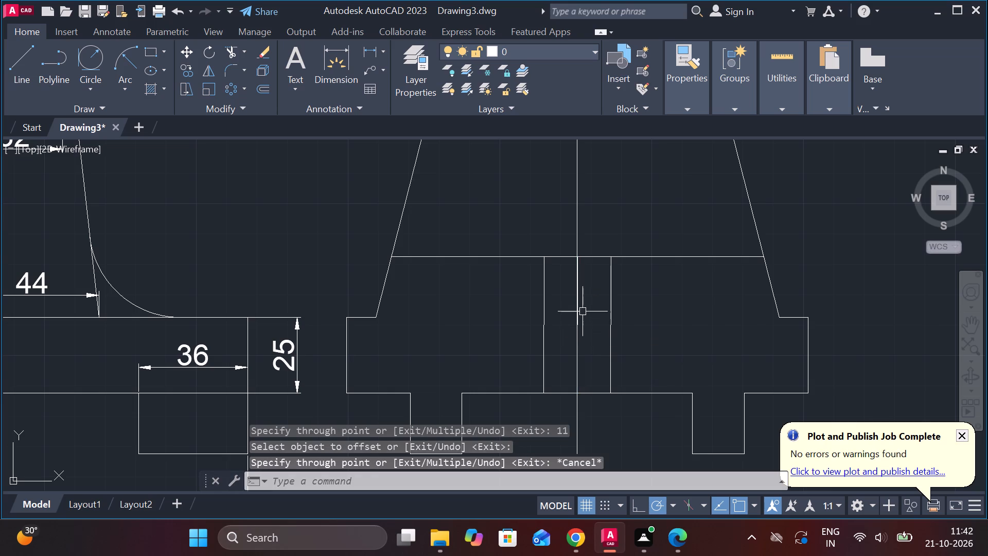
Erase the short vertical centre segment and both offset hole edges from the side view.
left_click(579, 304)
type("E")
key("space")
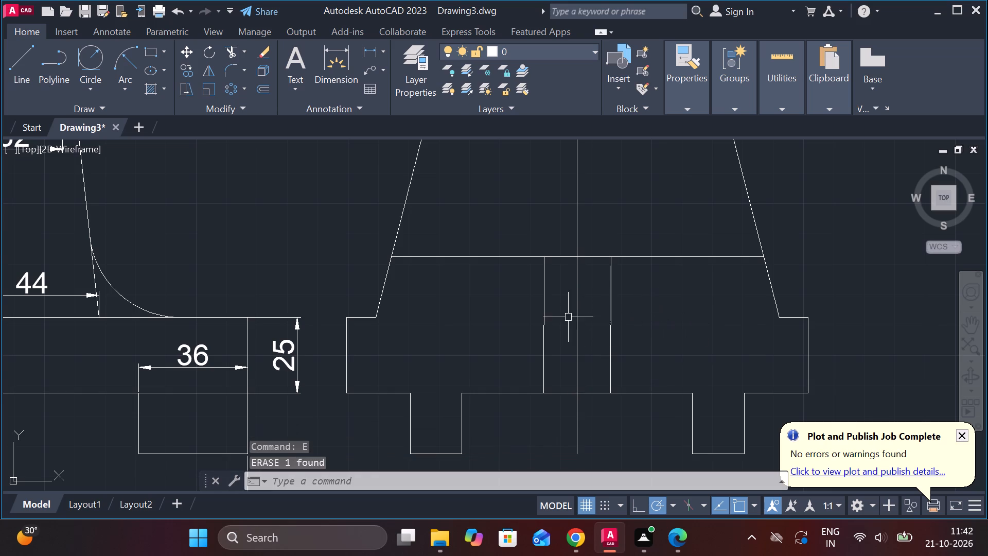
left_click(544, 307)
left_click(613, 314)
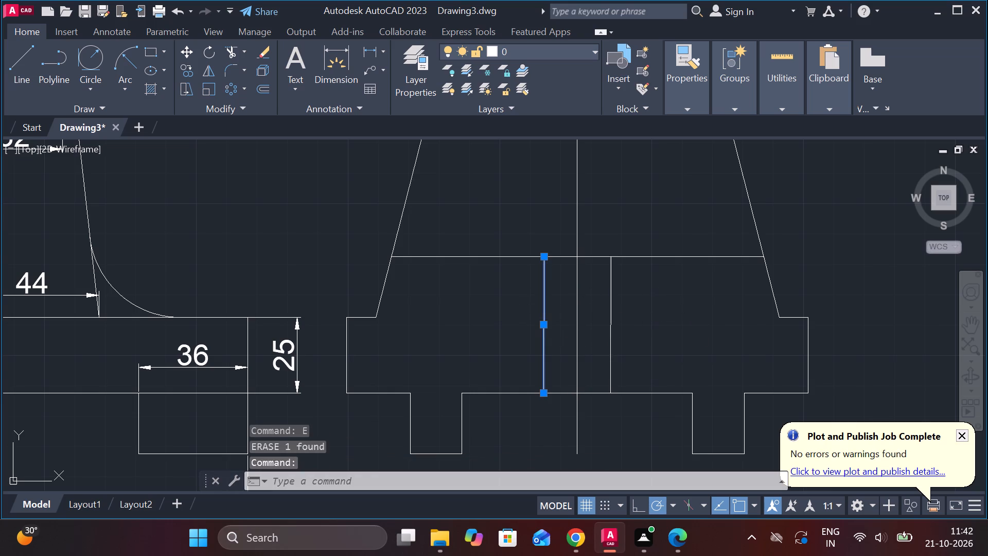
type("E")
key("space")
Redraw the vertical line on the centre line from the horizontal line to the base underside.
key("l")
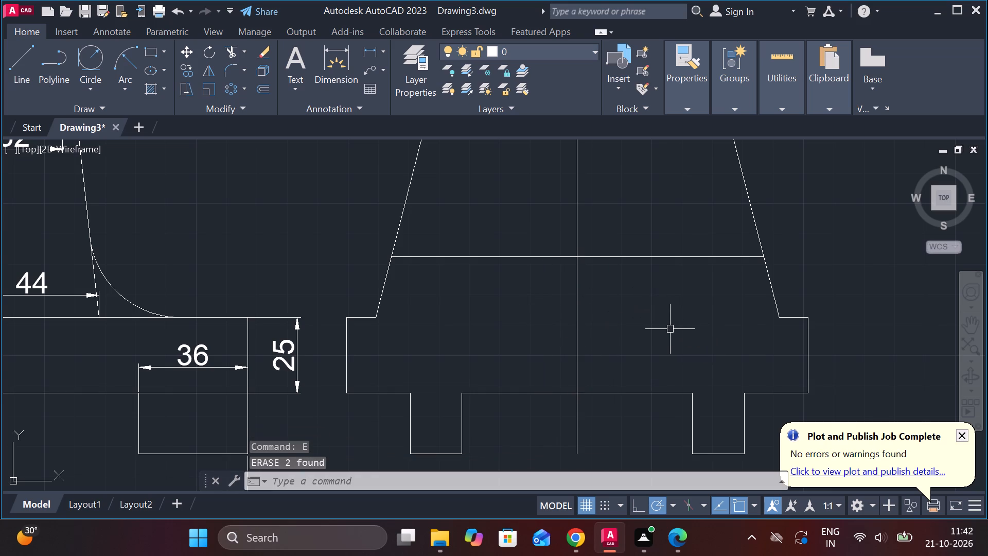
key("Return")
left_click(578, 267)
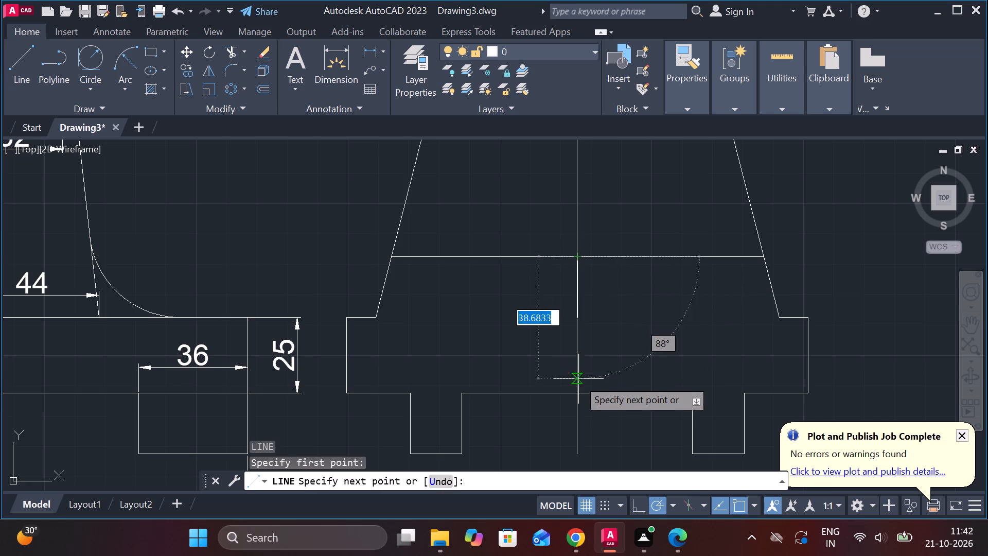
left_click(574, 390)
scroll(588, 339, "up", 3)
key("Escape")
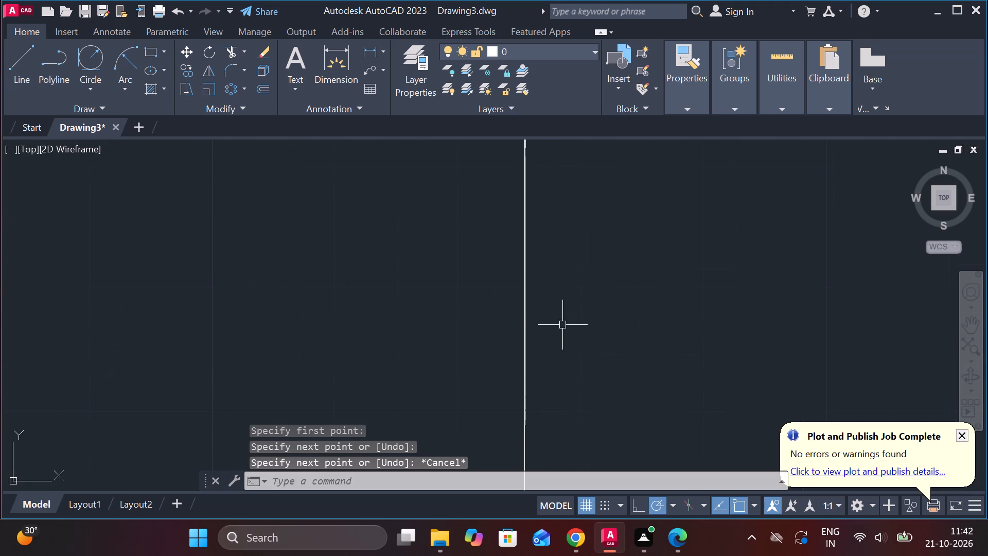
Erase the redrawn vertical line and the lower centre line overlapping it in the side view.
left_click(522, 288)
type("E")
key("space")
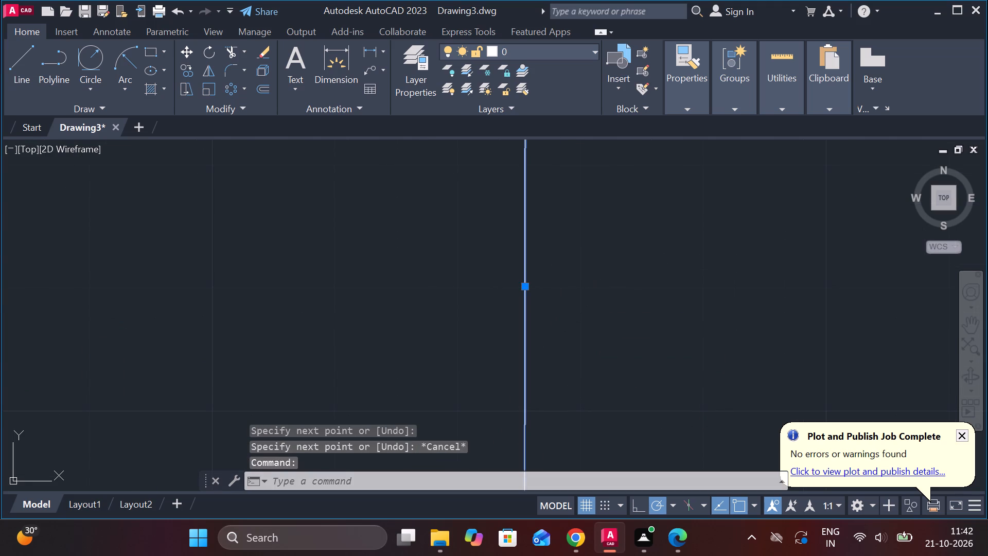
left_click(523, 284)
type("E")
key("space")
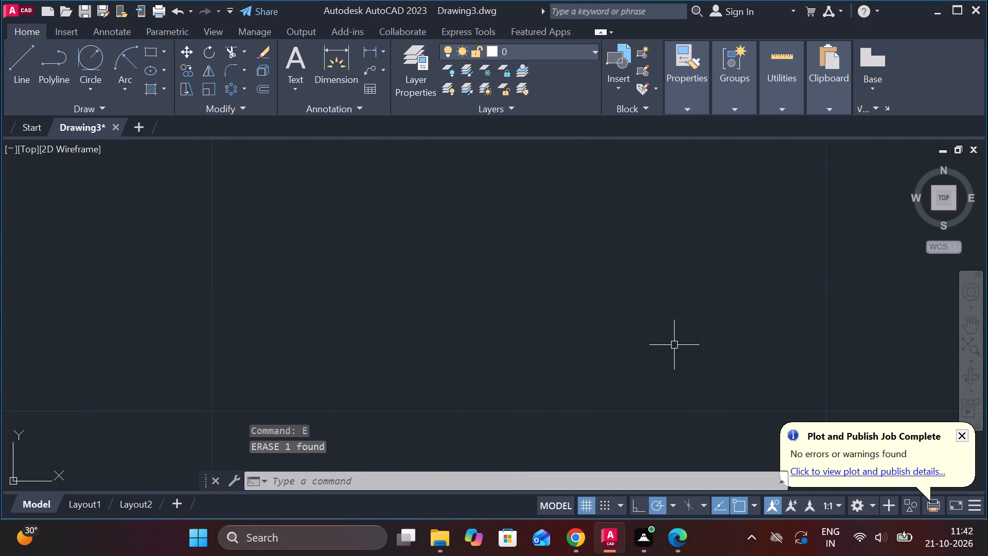
Extend the side view's remaining upper centre line down through the horizontal line to the base underside.
scroll(674, 345, "down", 4)
middle_click_drag(675, 345, 647, 386)
scroll(675, 347, "down", 1)
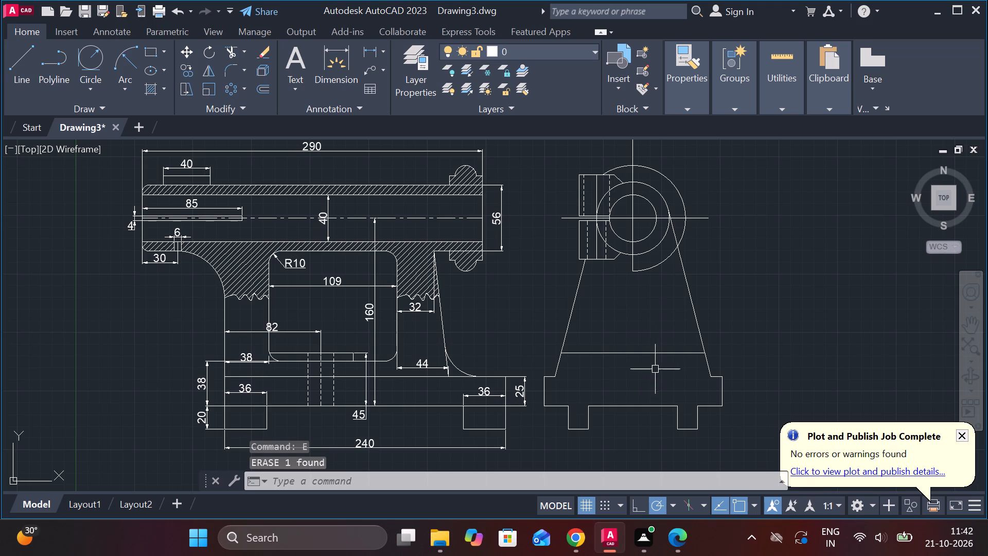
scroll(640, 270, "up", 2)
type("EX")
key("space")
left_click(617, 248)
middle_click_drag(626, 345, 616, 252)
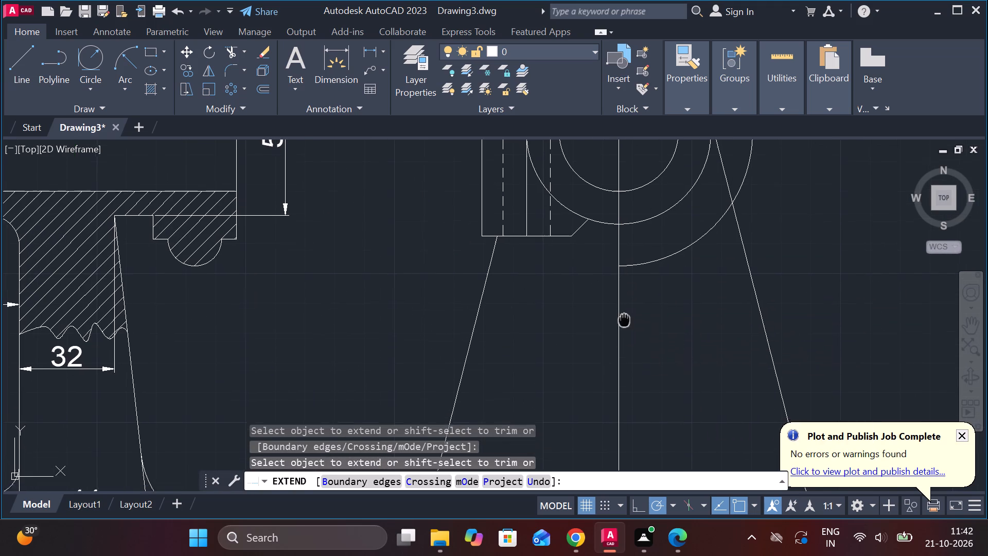
middle_click_drag(616, 252, 614, 202)
scroll(612, 255, "down", 1)
left_click(607, 291)
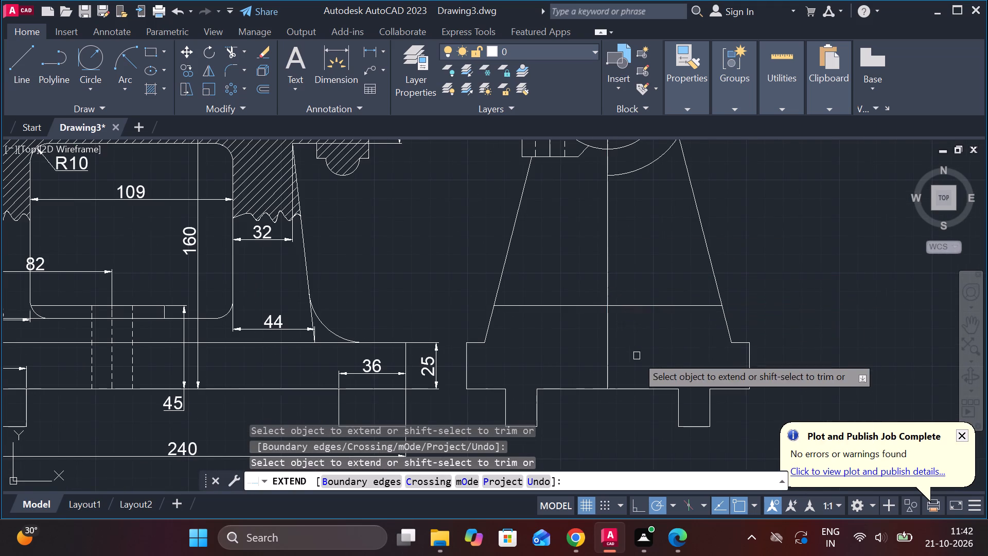
scroll(637, 356, "up", 1)
key("Escape")
left_click(585, 346)
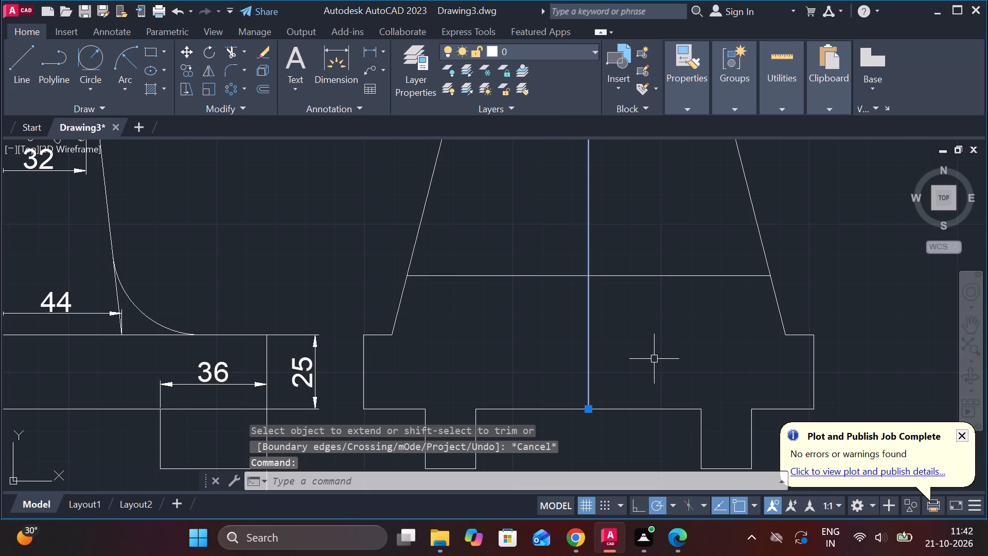
key("Escape")
Trim away the centre line portion above the horizontal line, keeping the segment down to the base underside.
type("TR")
key("space")
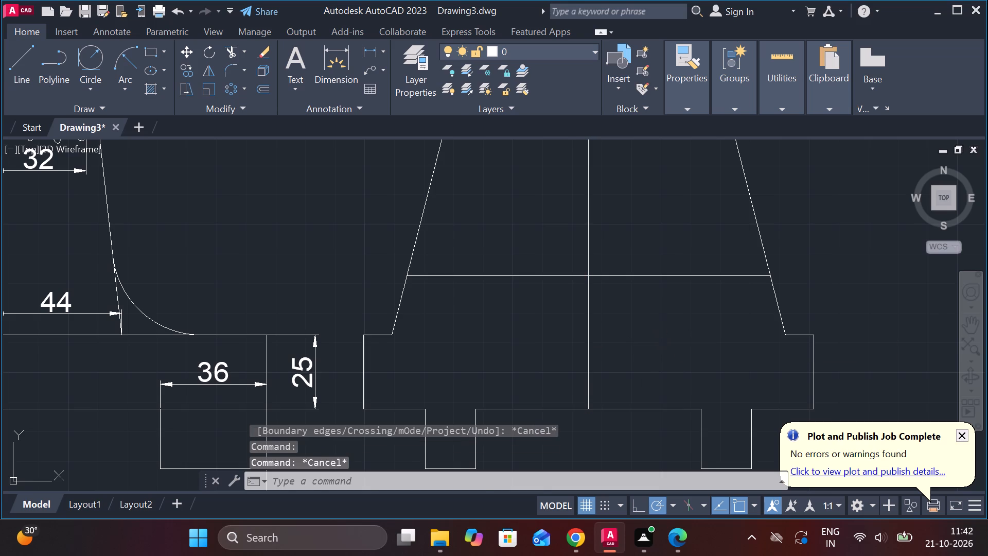
left_click(587, 246)
key("Escape")
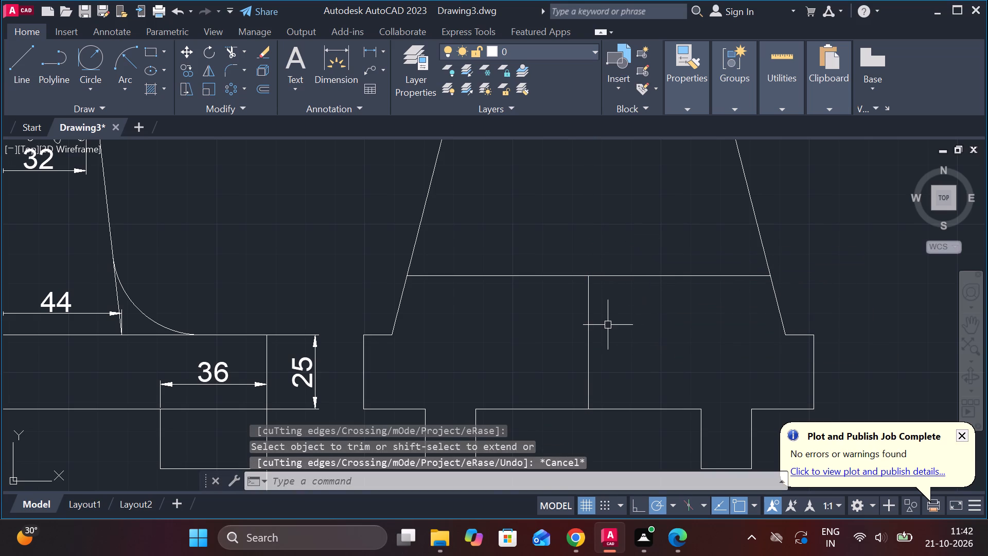
Offset the short vertical centre line in the side view's base by 11 to each side to form the hole edges.
double_click(593, 337)
left_click(589, 334)
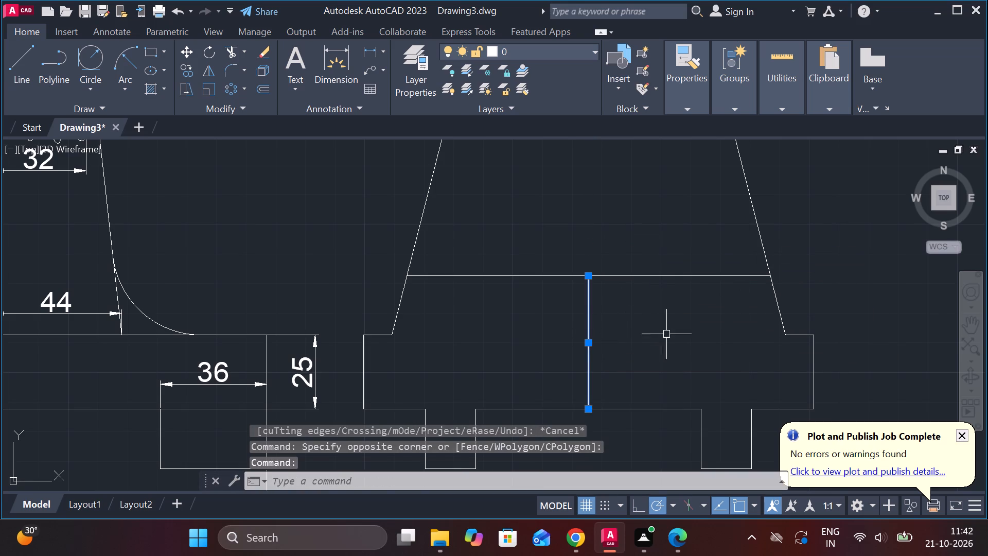
key("o")
key("Return")
key("Return")
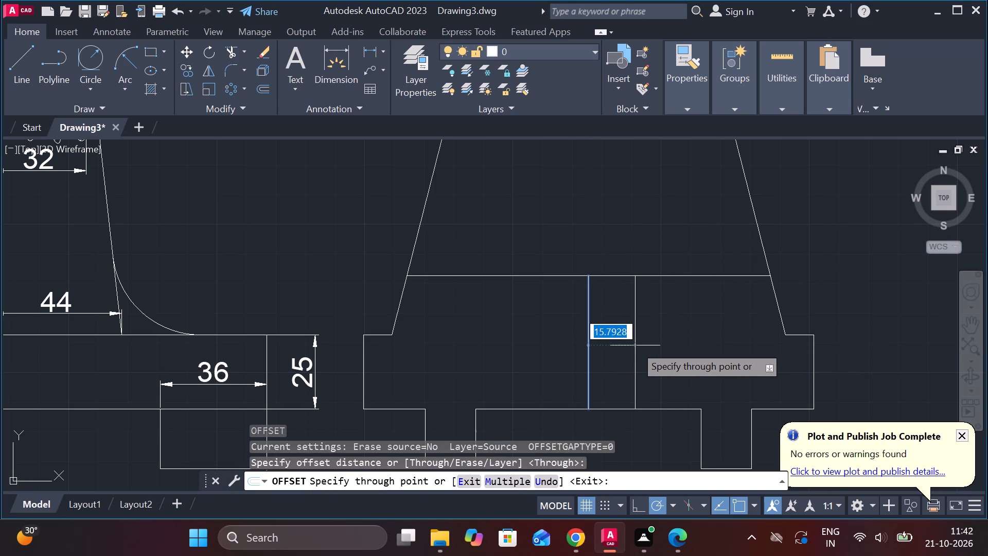
type("11")
key("space")
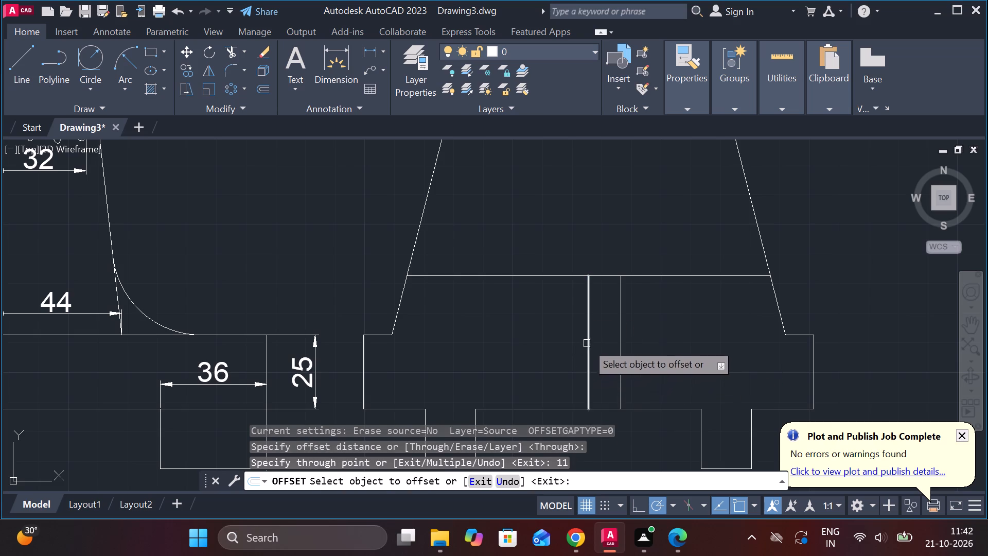
left_click(589, 340)
type("11")
key("space")
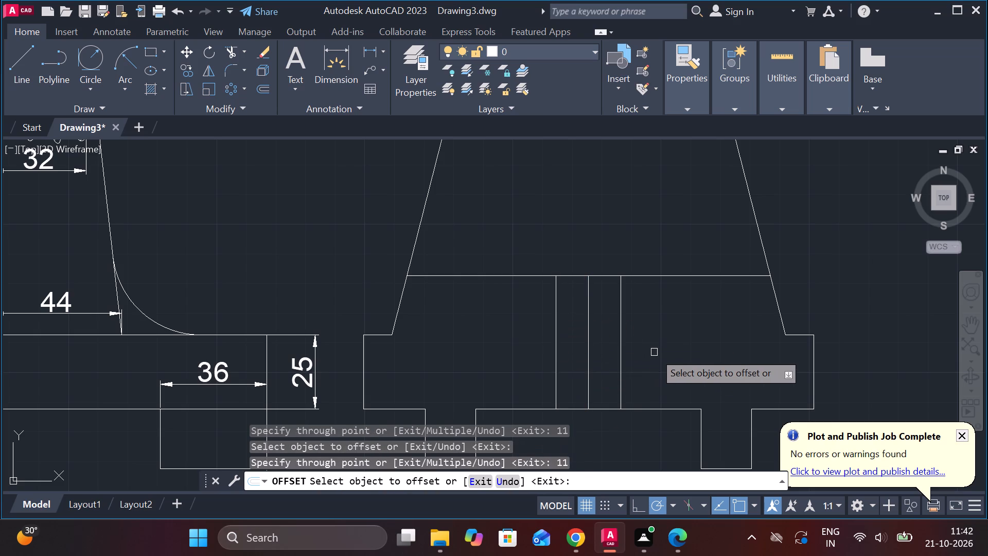
scroll(654, 352, "down", 1)
key("Escape")
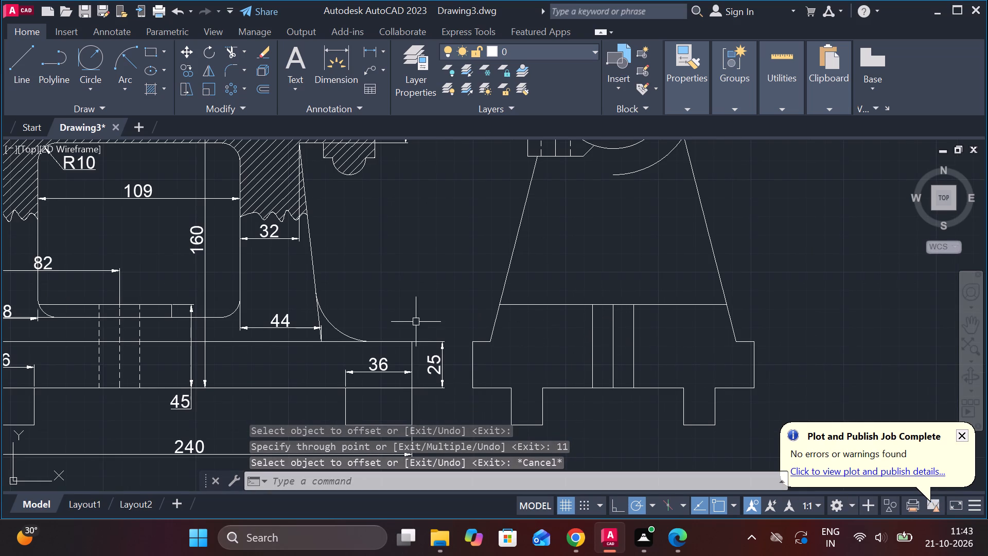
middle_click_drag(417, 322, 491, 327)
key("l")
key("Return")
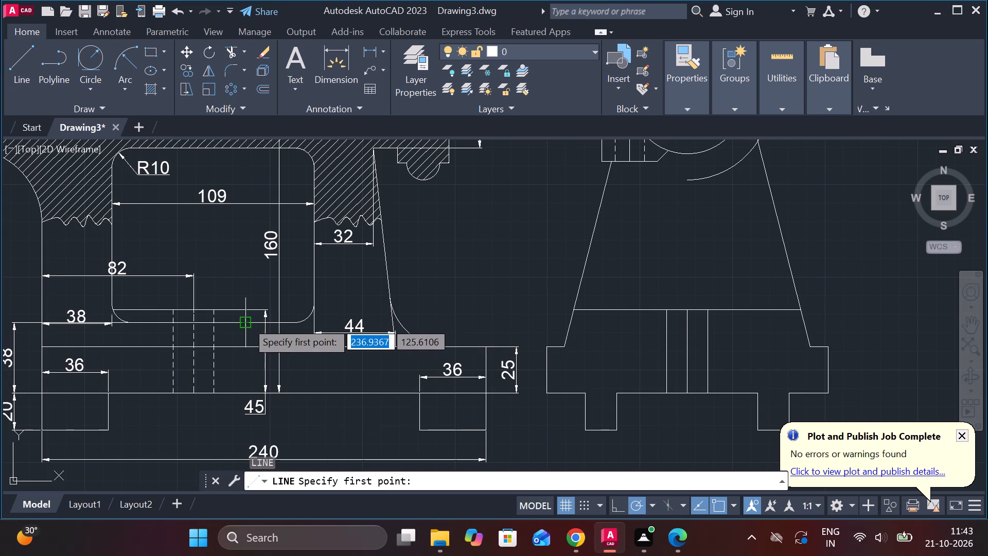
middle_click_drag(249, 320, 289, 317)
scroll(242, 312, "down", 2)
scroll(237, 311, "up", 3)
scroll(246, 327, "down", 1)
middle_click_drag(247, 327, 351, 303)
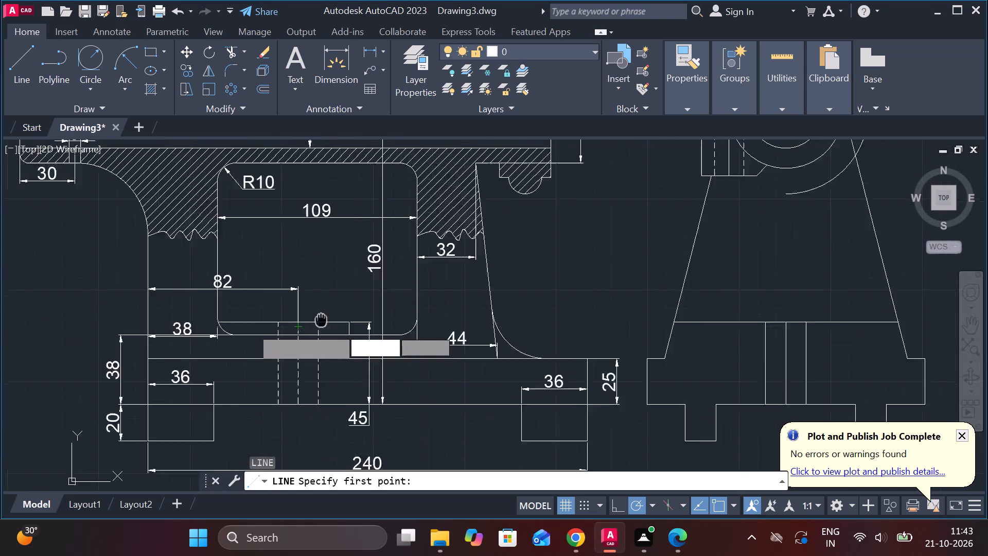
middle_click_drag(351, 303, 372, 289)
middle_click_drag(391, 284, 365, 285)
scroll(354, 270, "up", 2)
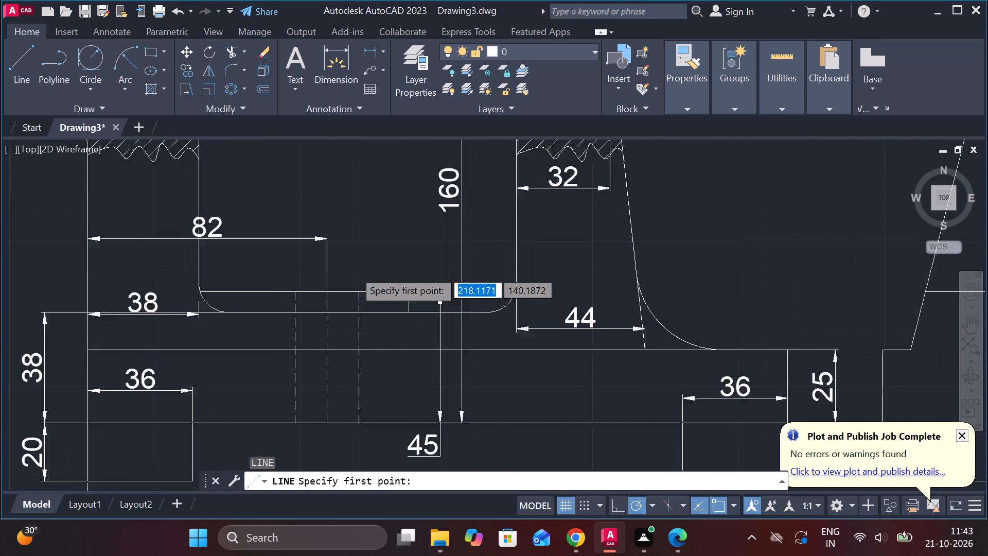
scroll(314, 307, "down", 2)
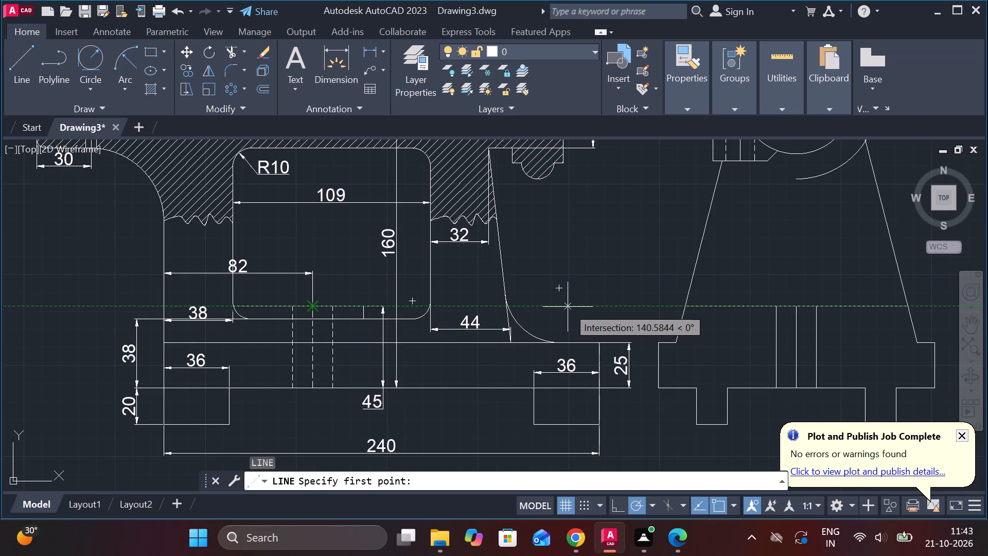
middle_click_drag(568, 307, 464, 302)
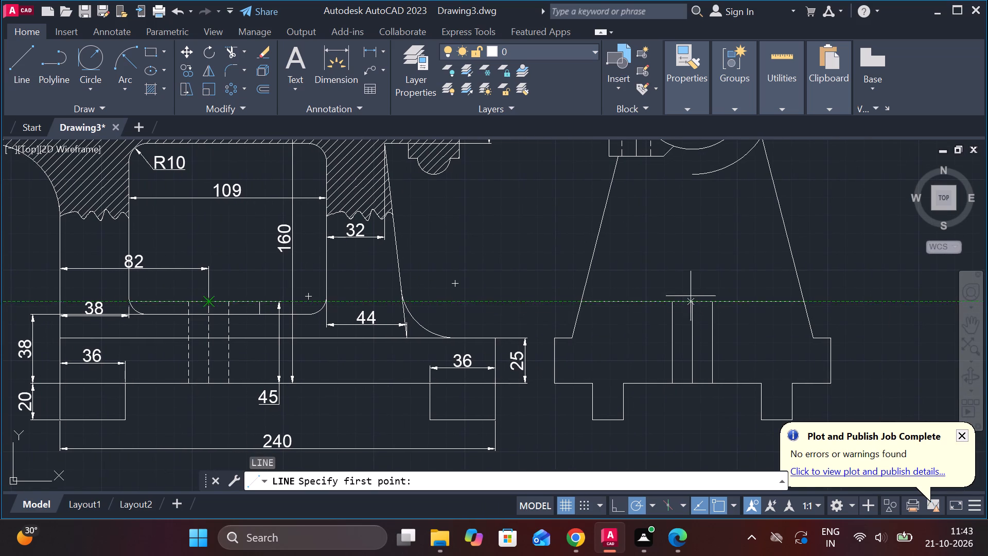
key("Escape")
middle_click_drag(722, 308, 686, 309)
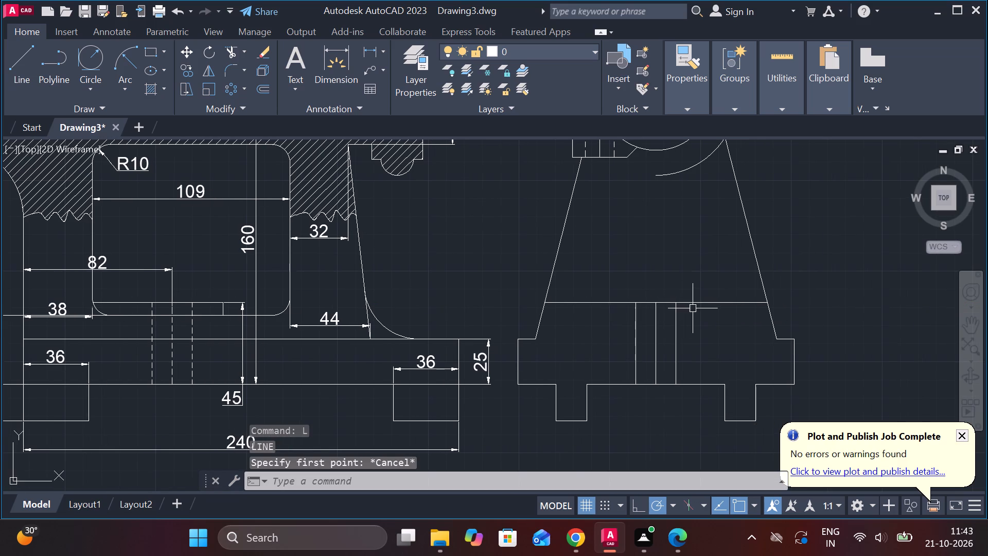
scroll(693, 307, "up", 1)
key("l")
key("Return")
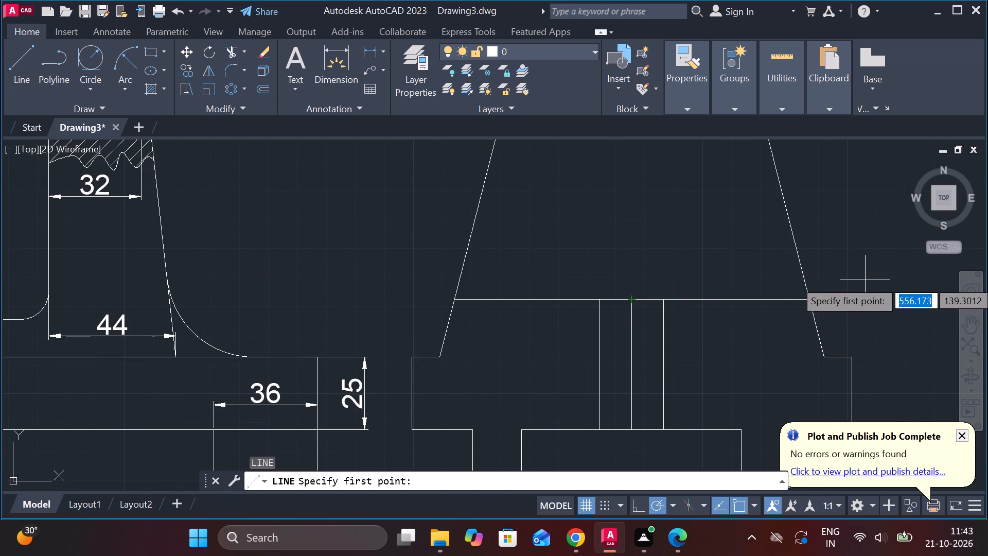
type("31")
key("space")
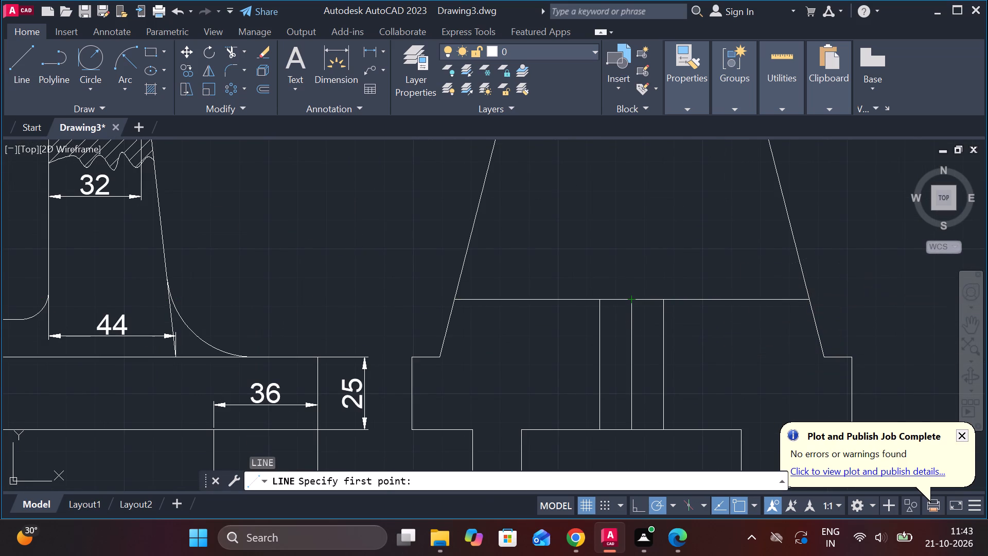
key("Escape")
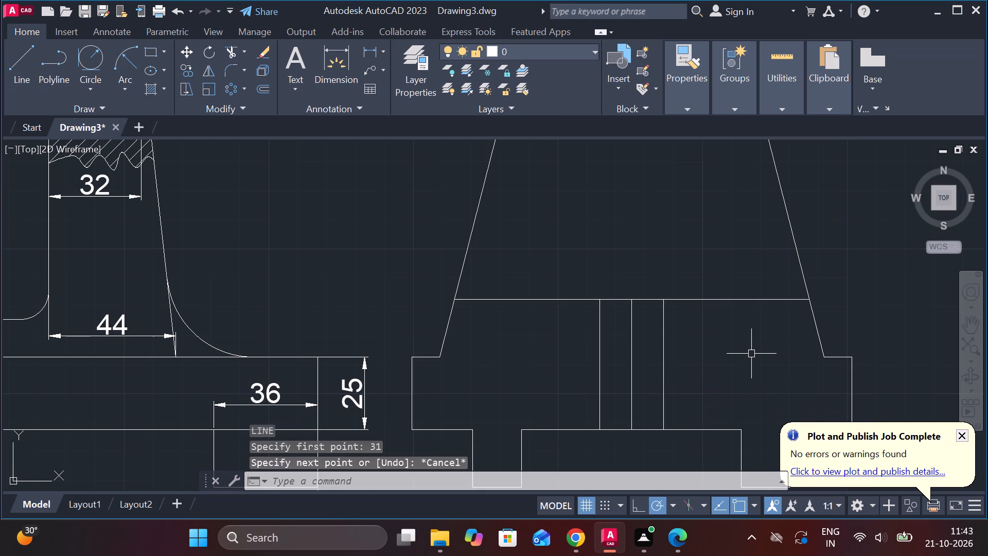
Trim the side view's horizontal level line outside both hole edges, keeping only the part between them.
type("TR")
key("space")
left_click(708, 300)
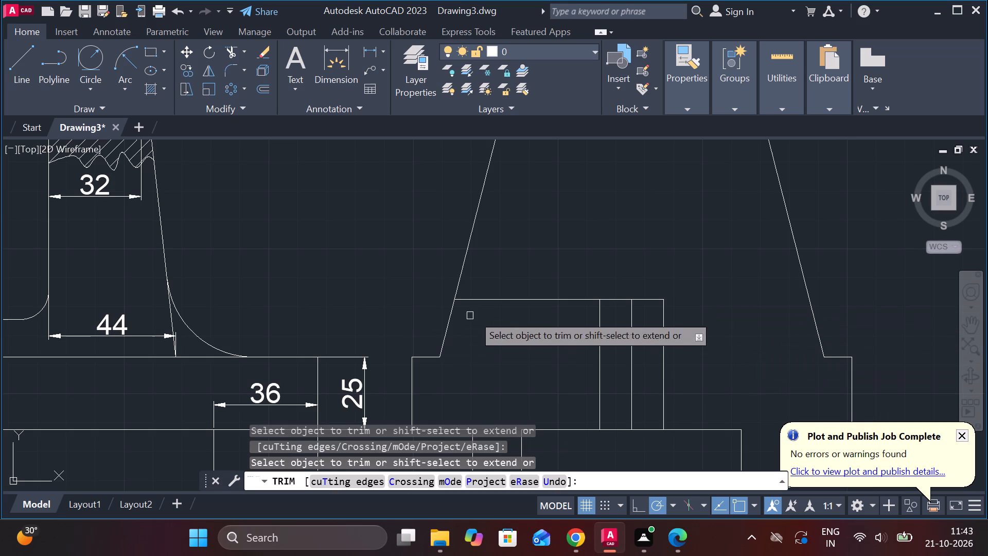
left_click(505, 301)
key("Escape")
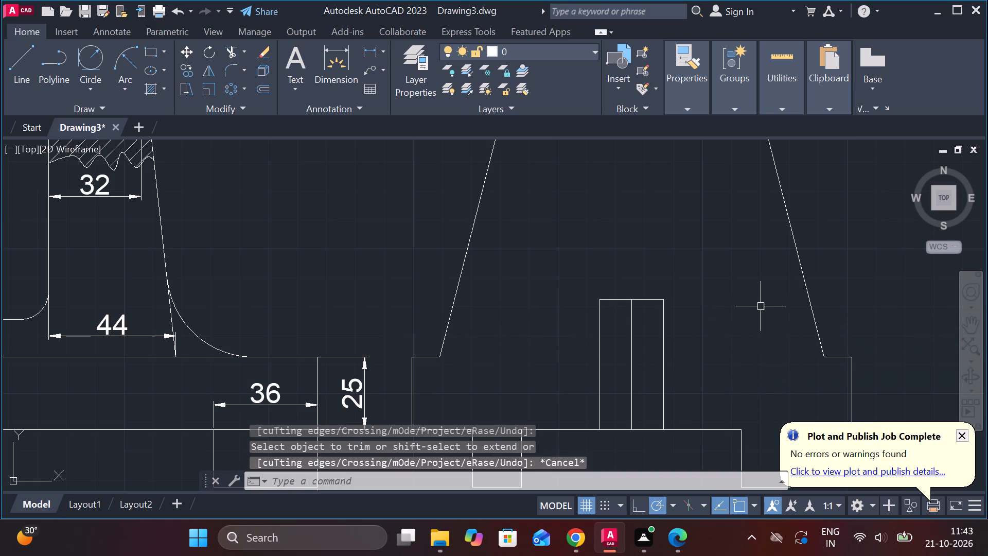
Draw a horizontal line from a point 31 to the right of the centre line's top end to the right hole edge's top.
key("l")
key("Return")
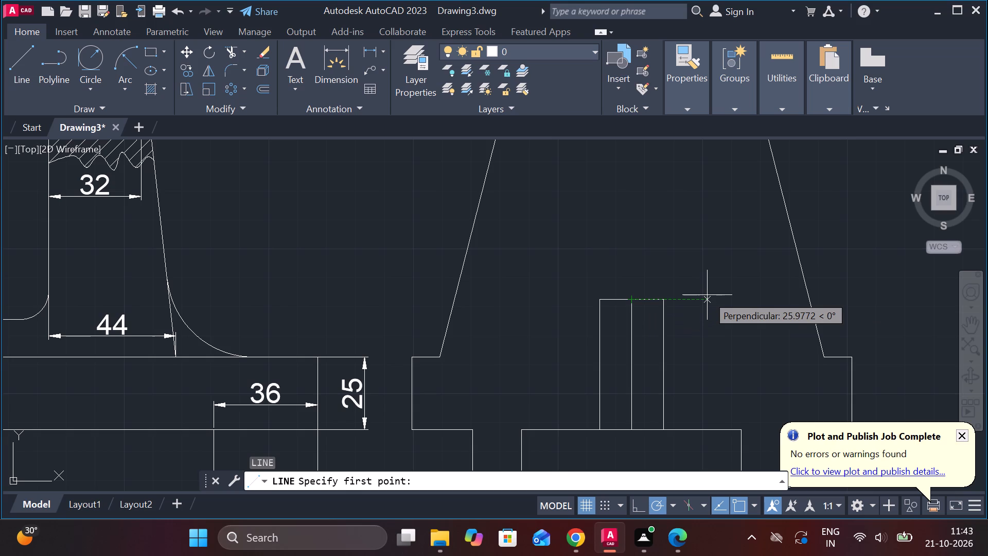
type("31")
key("Return")
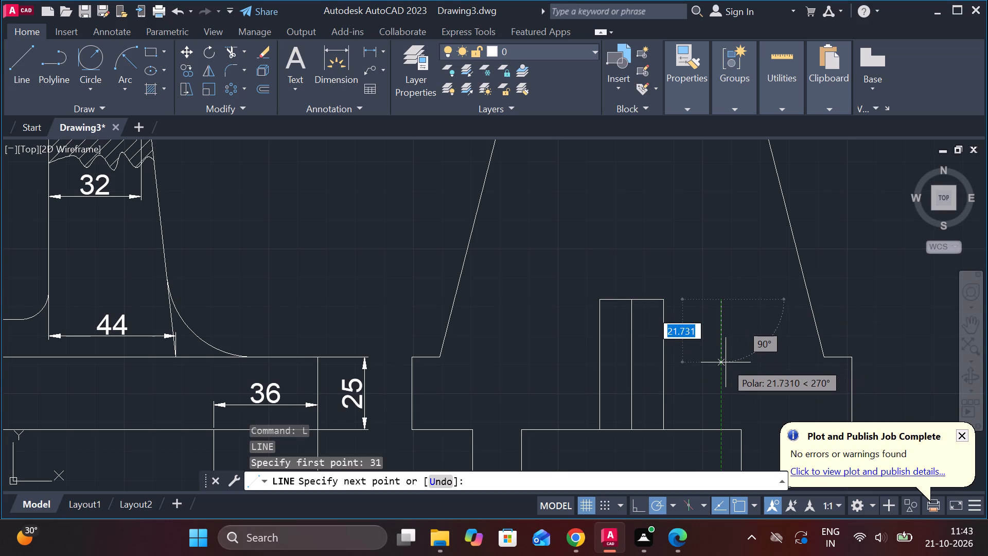
left_click(661, 299)
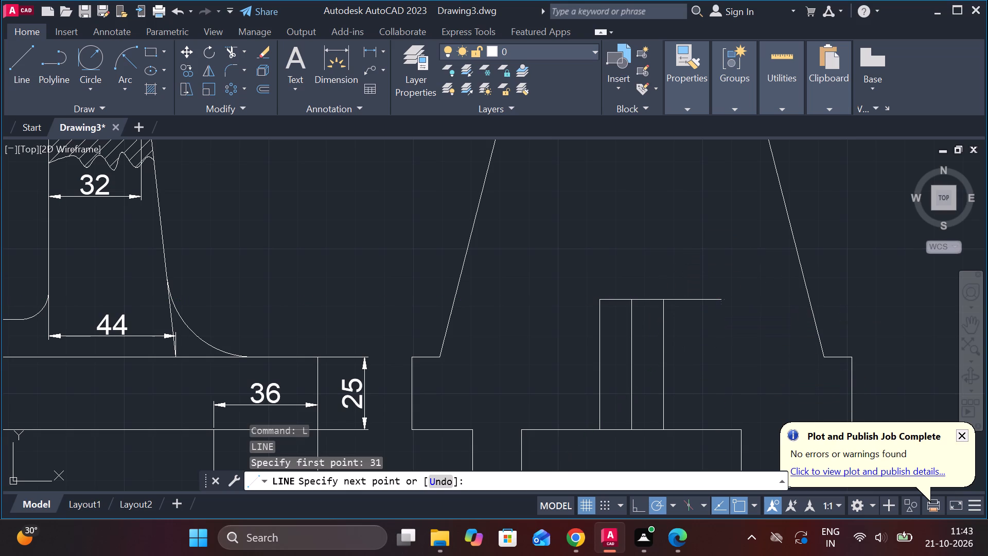
key("Escape")
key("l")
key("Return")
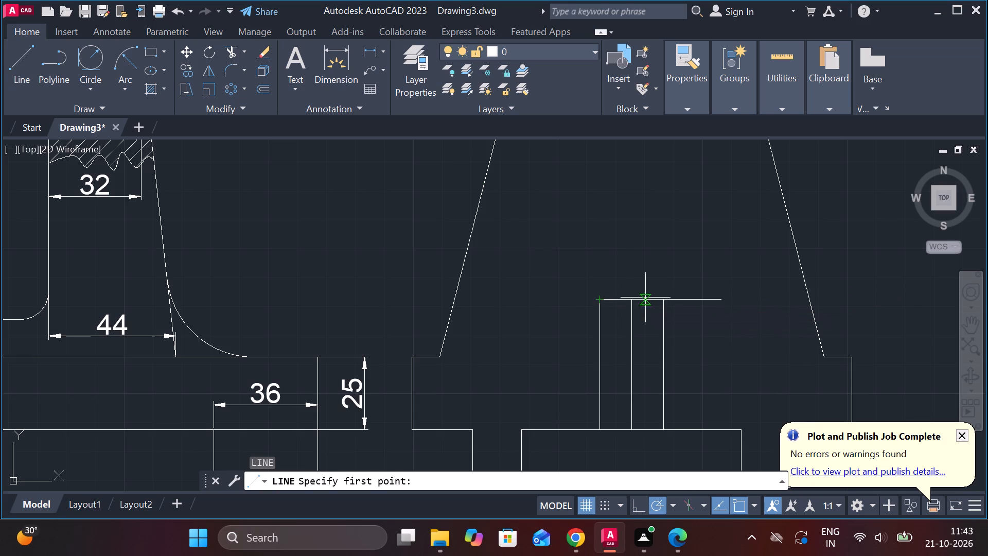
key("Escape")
Mirror the short horizontal line about the hole's vertical centre line, keeping the source line.
left_click(692, 300)
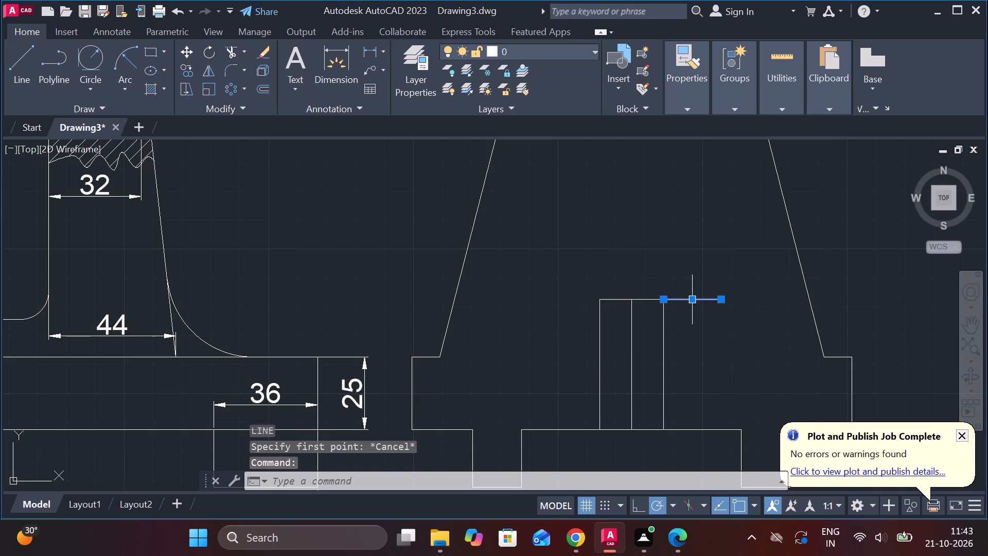
type("MI")
key("Return")
left_click(632, 299)
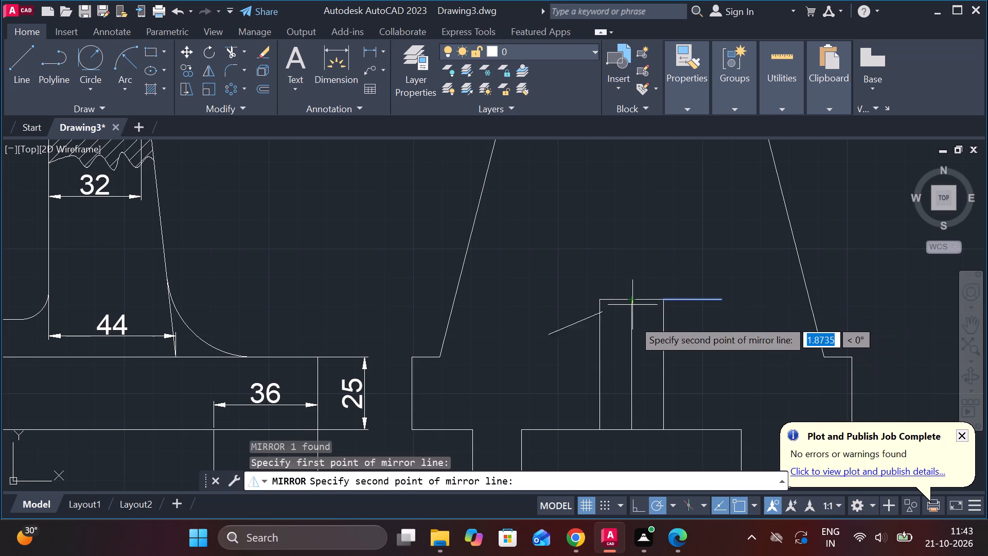
left_click(628, 427)
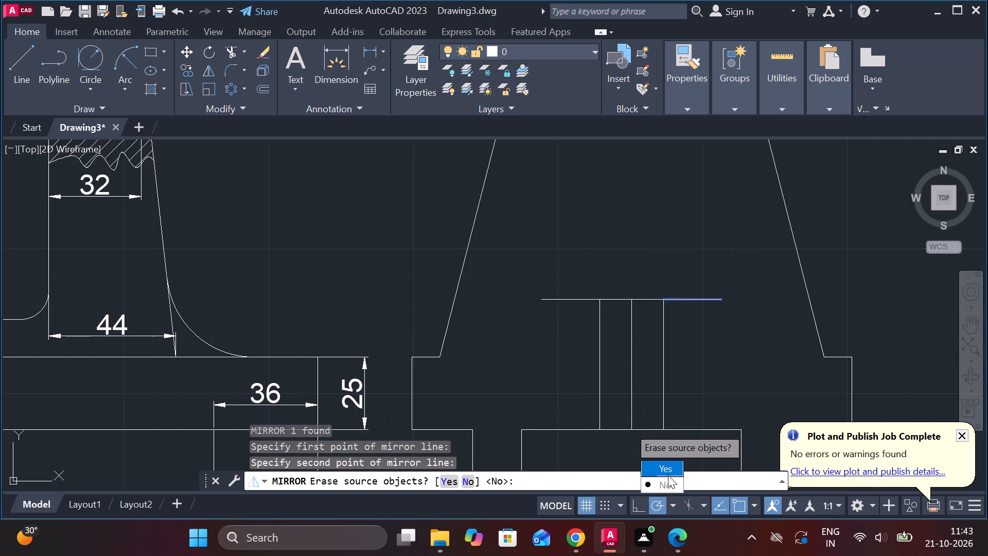
left_click_drag(663, 479, 628, 427)
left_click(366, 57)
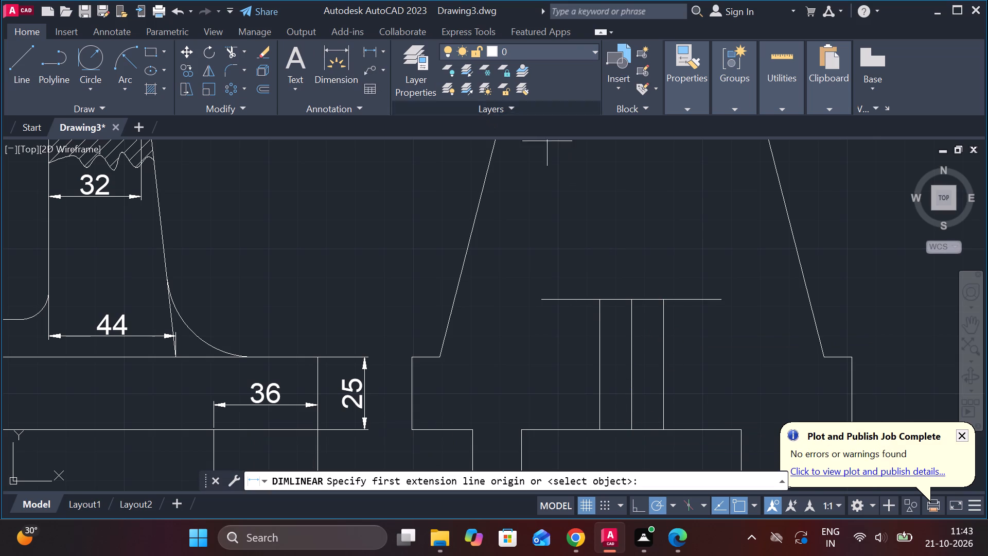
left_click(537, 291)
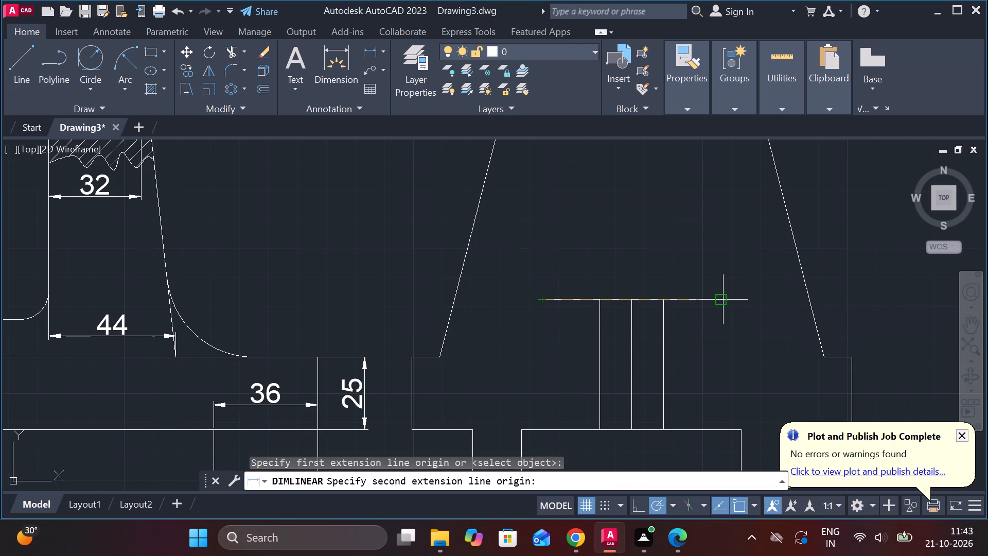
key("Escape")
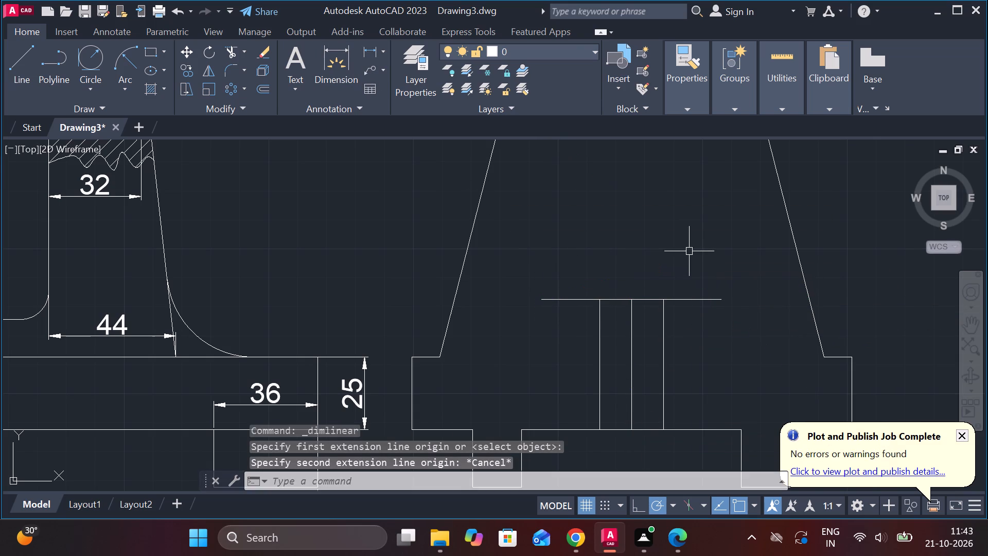
Draw sloping lines joining the lower ends of both tapered sides to the nearest ends of the horizontal line above the hole.
scroll(689, 285, "down", 1)
scroll(609, 337, "up", 1)
middle_click_drag(608, 337, 549, 324)
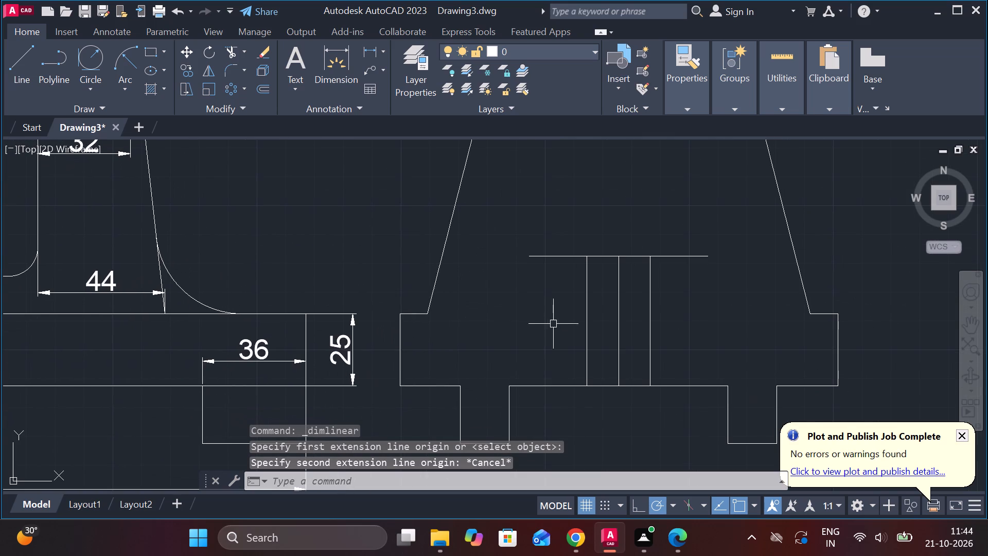
key("l")
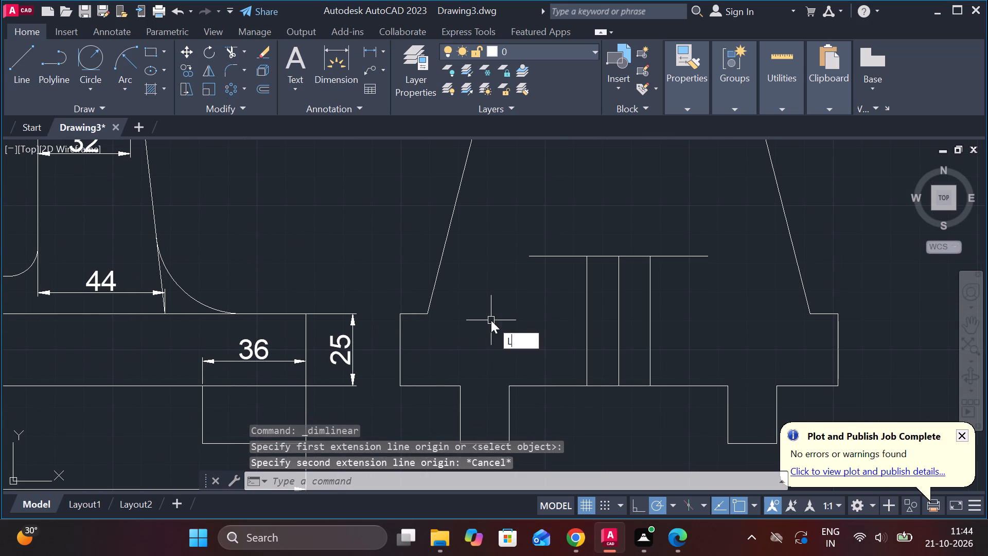
key("Return")
left_click(441, 315)
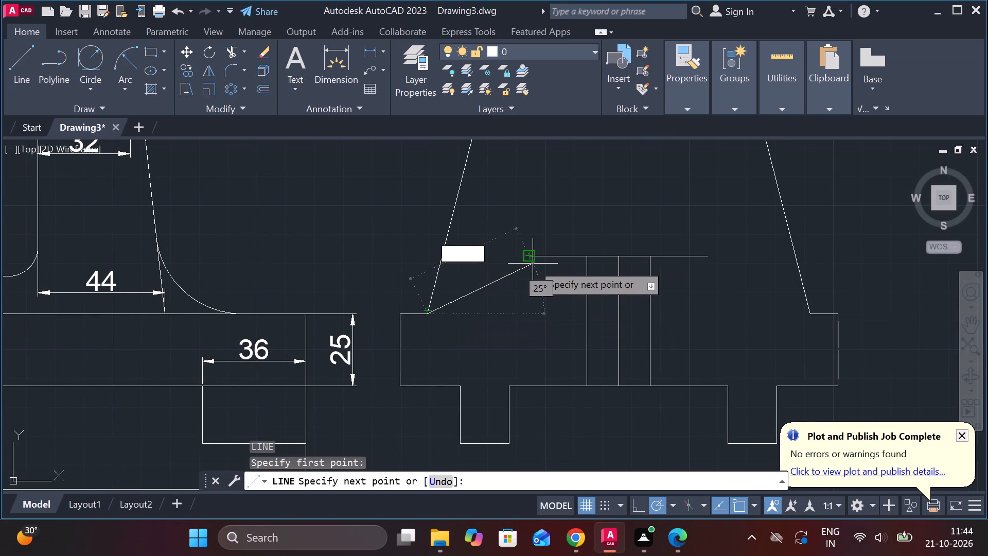
left_click(533, 260)
key("Escape")
key("space")
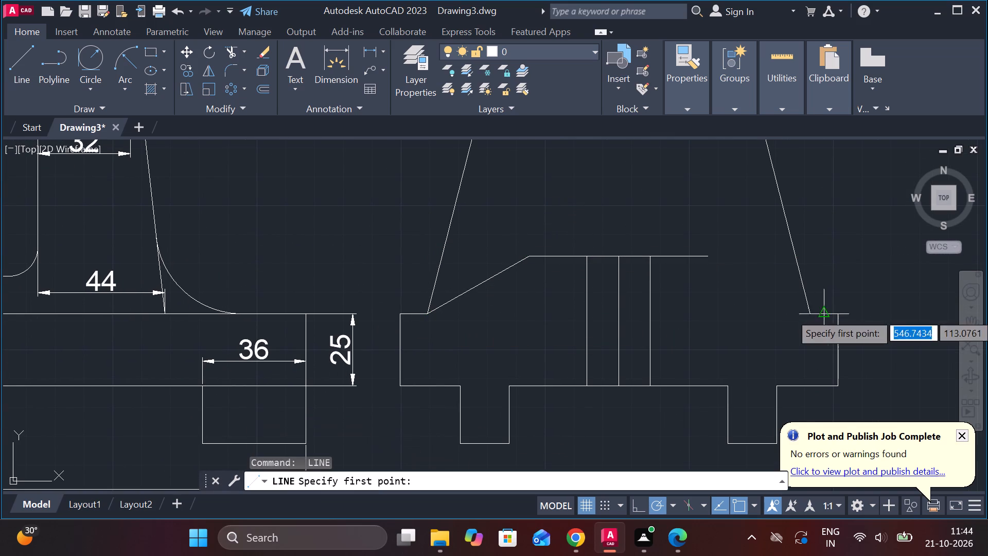
left_click_drag(805, 312, 795, 312)
left_click(710, 257)
key("Escape")
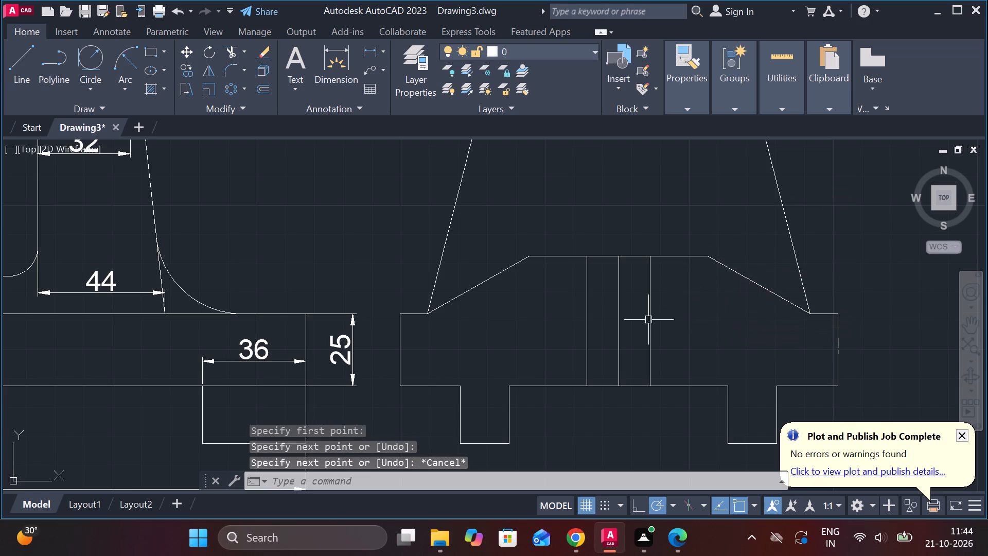
Change the side view's raised outline, its top horizontal lines and both sloping lines, to the DASHED linetype.
left_click(483, 293)
left_click(554, 242)
left_click(548, 250)
left_click(511, 269)
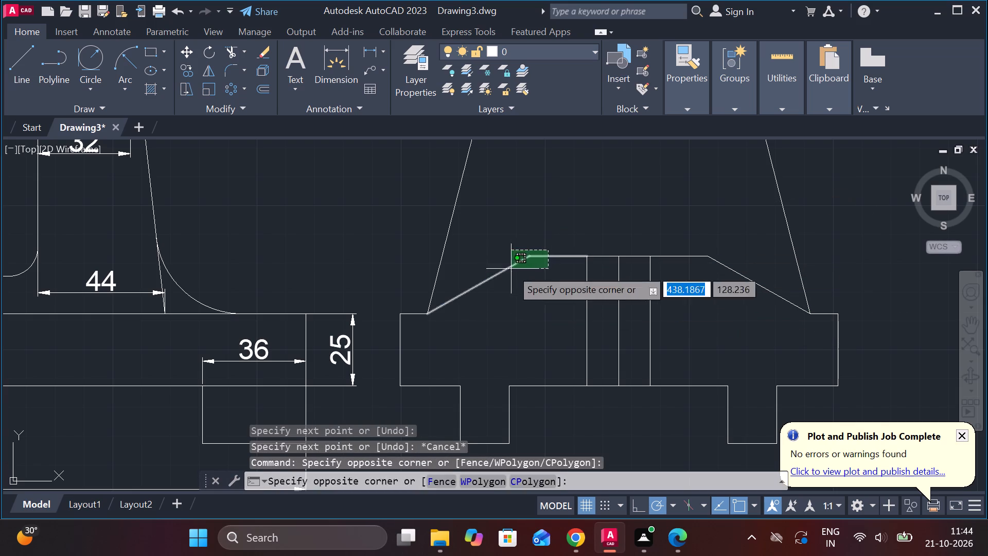
left_click(680, 258)
left_click(635, 257)
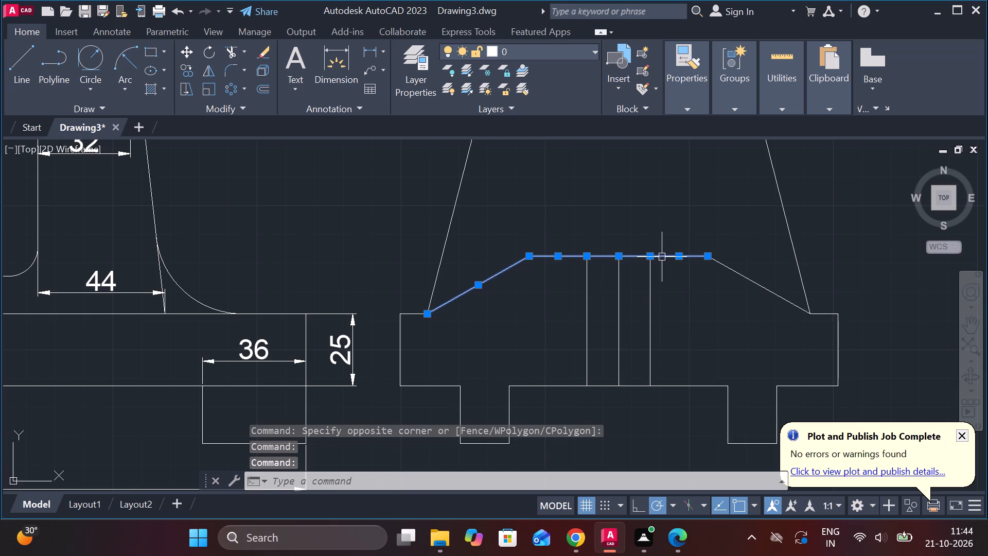
left_click(732, 267)
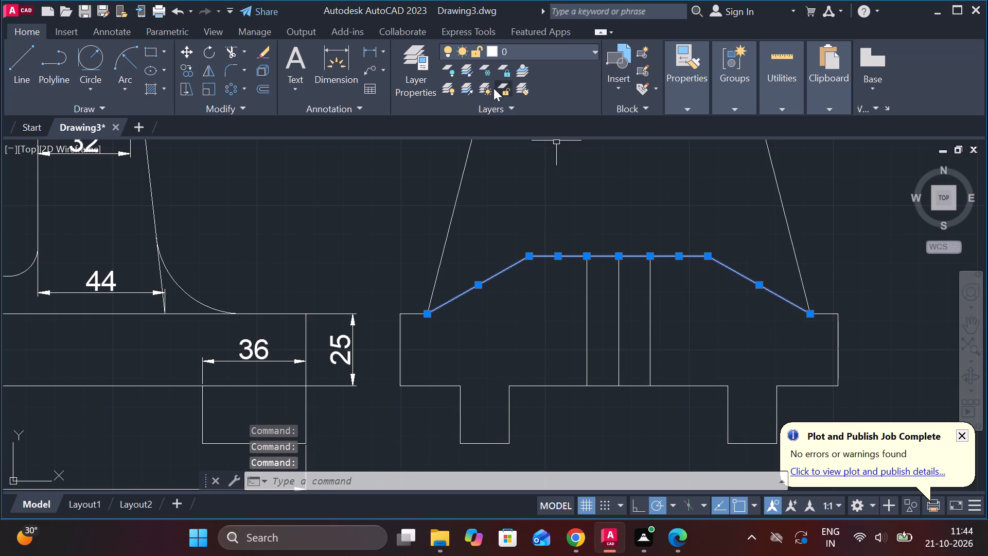
left_click(386, 51)
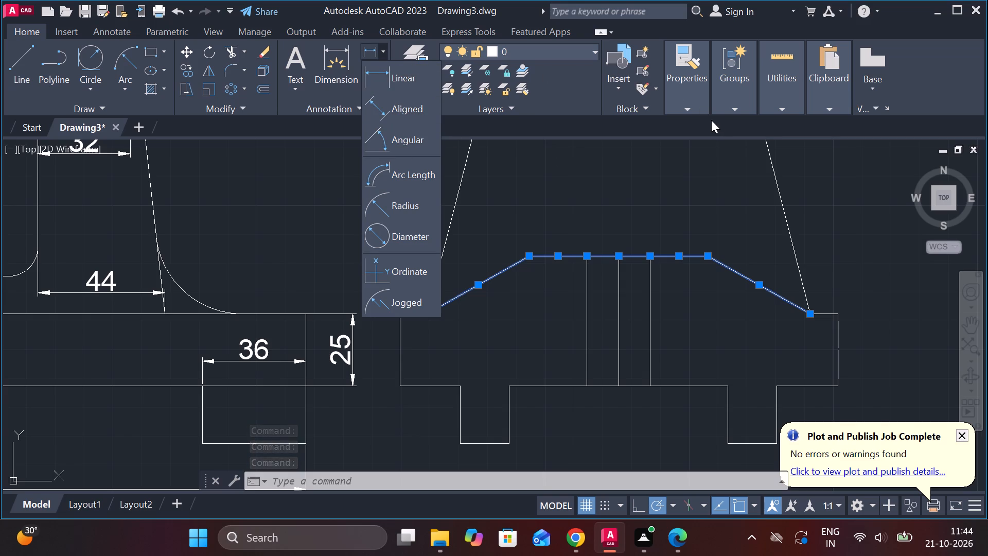
left_click(697, 101)
left_click(816, 162)
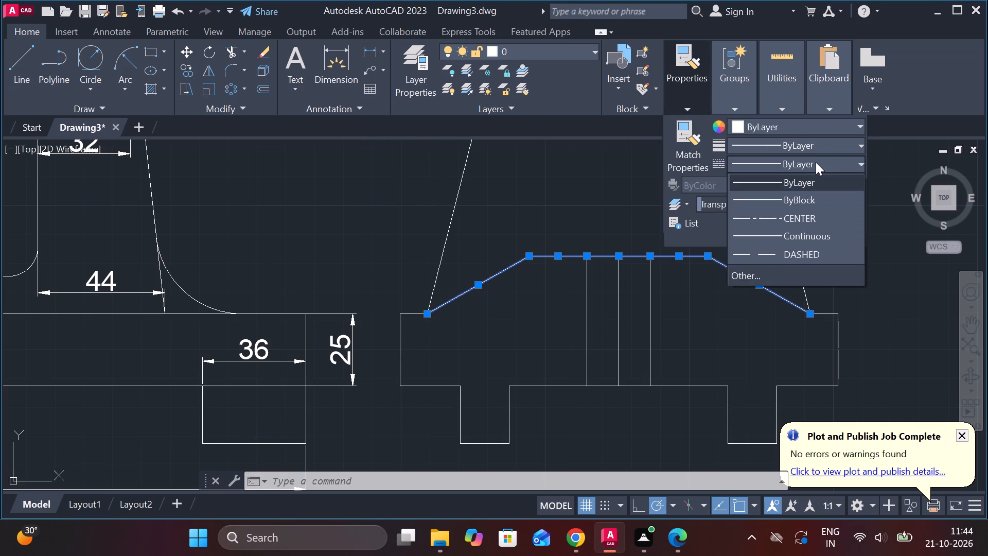
left_click(805, 248)
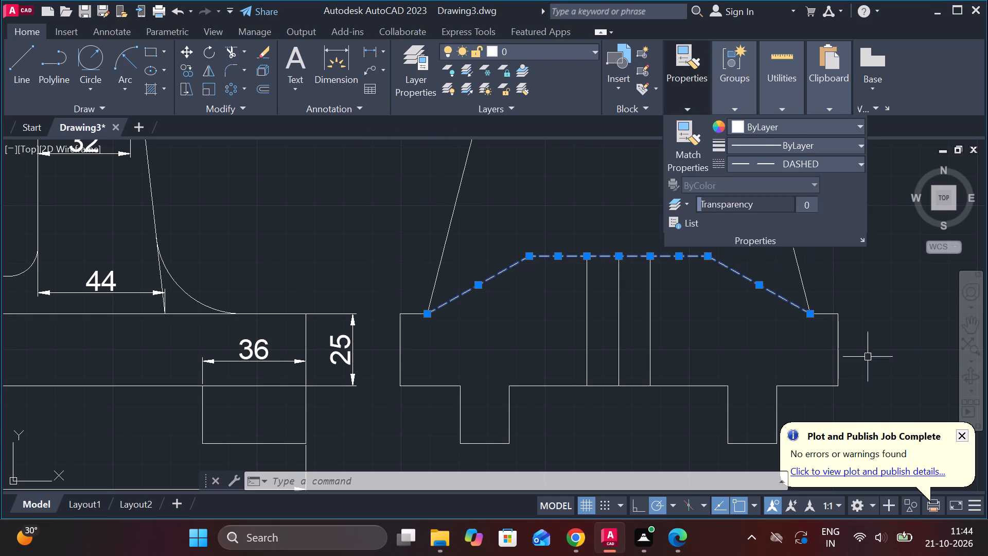
key("Escape")
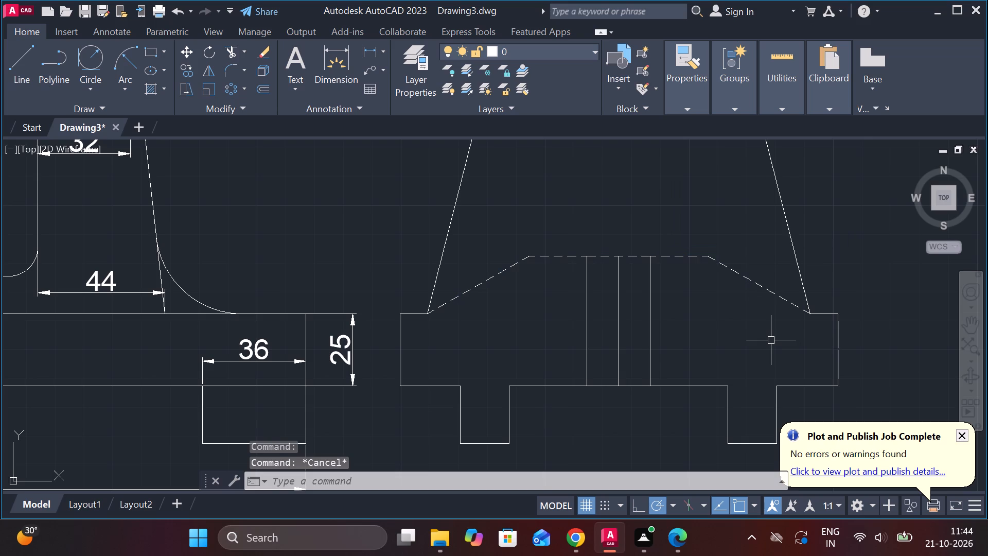
Change the two vertical hole edges on either side of the side view's base centre line to DASHED linetype.
left_click(648, 290)
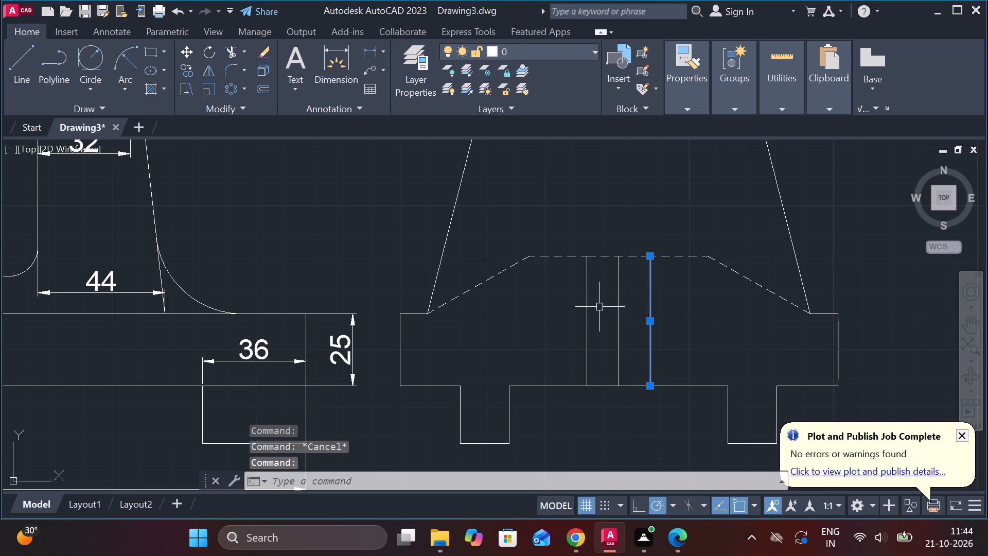
left_click(584, 316)
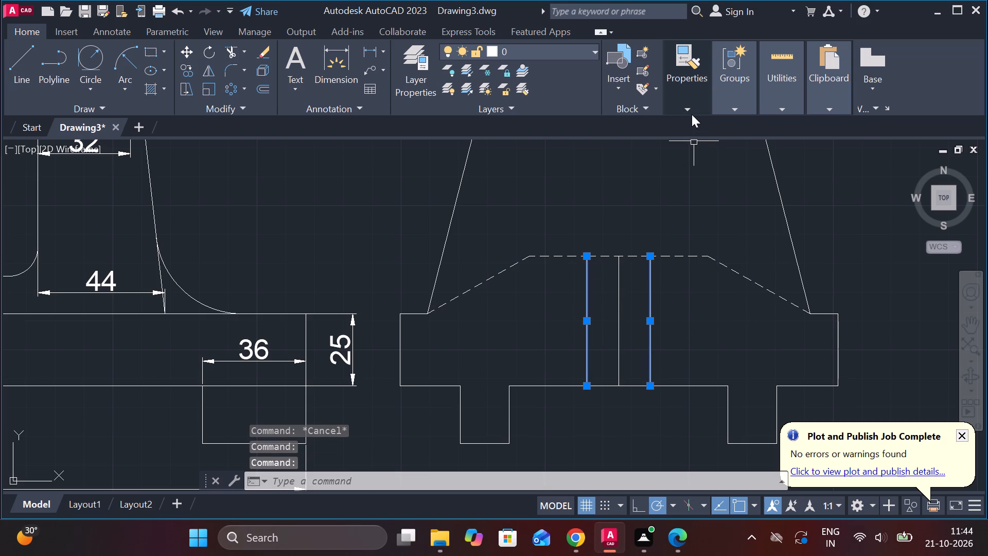
left_click(692, 114)
left_click(791, 175)
left_click(769, 155)
left_click(793, 158)
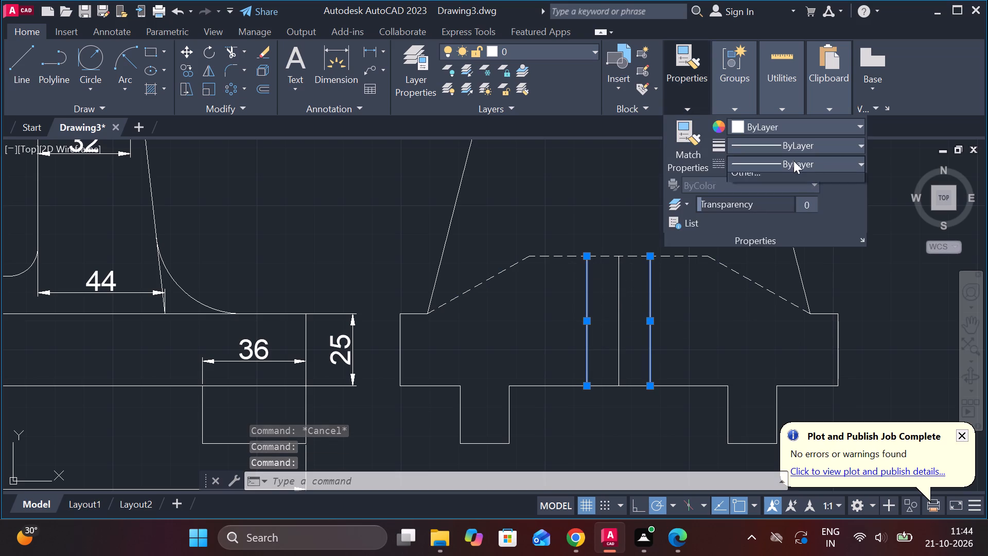
left_click(770, 252)
key("Escape")
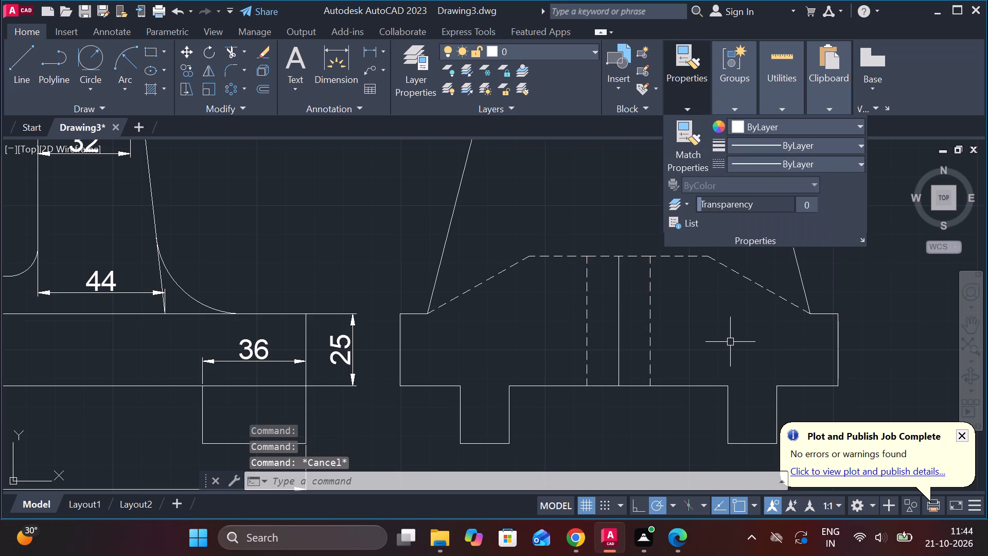
Extend the base hole's vertical centre line upward through the side view's circles to the top of the outer arc.
scroll(730, 342, "down", 1)
middle_click_drag(696, 315, 673, 410)
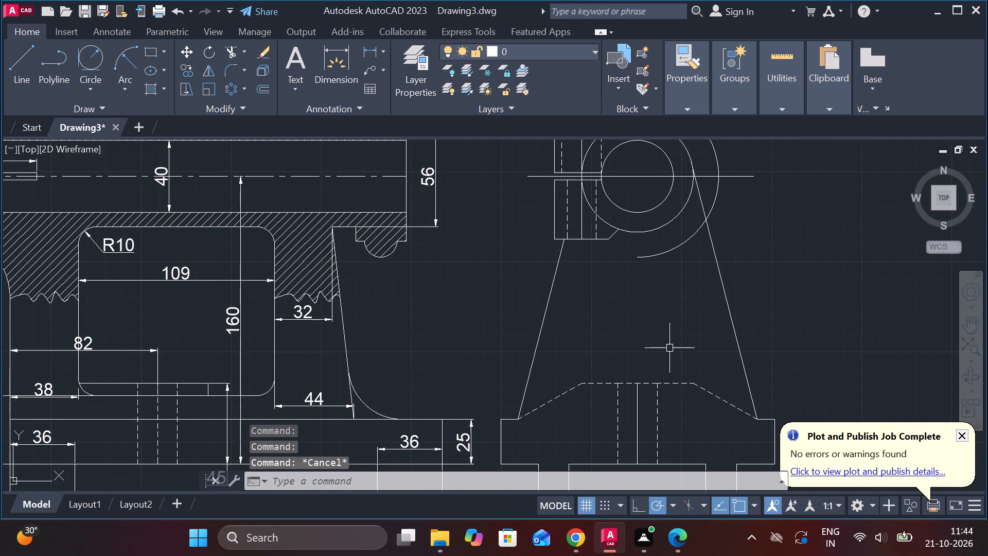
type("EX")
key("space")
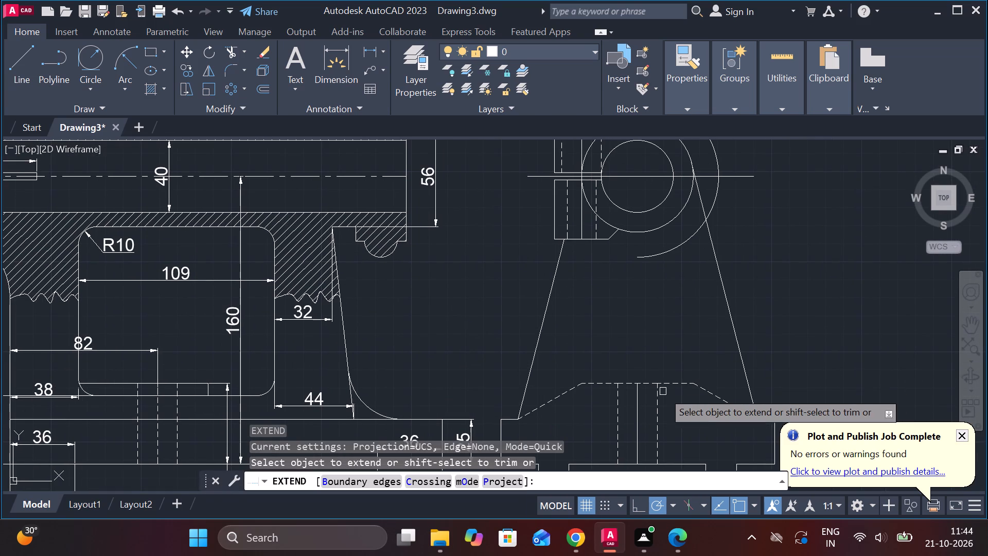
left_click(636, 408)
left_click(637, 322)
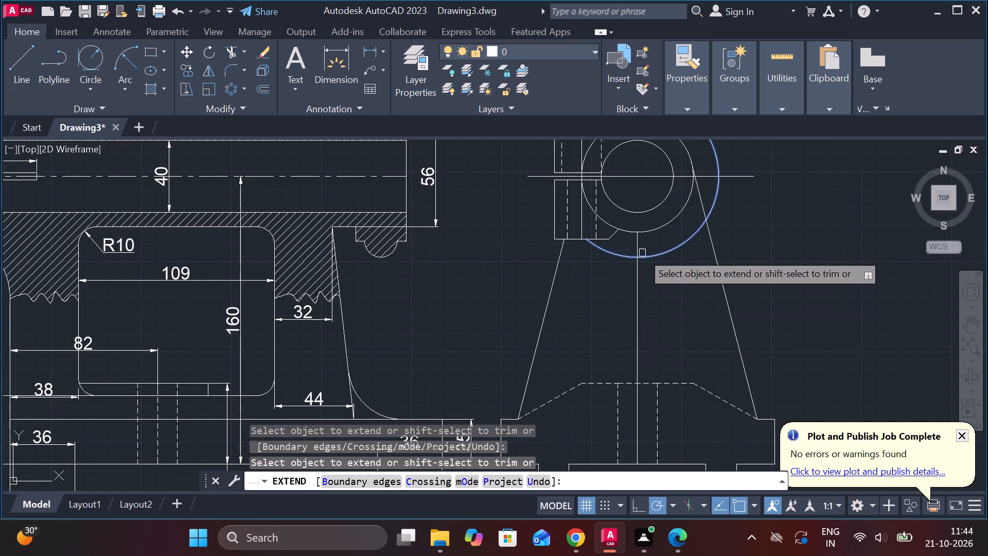
left_click(640, 247)
left_click(639, 225)
left_click(636, 208)
middle_click_drag(658, 277, 664, 282)
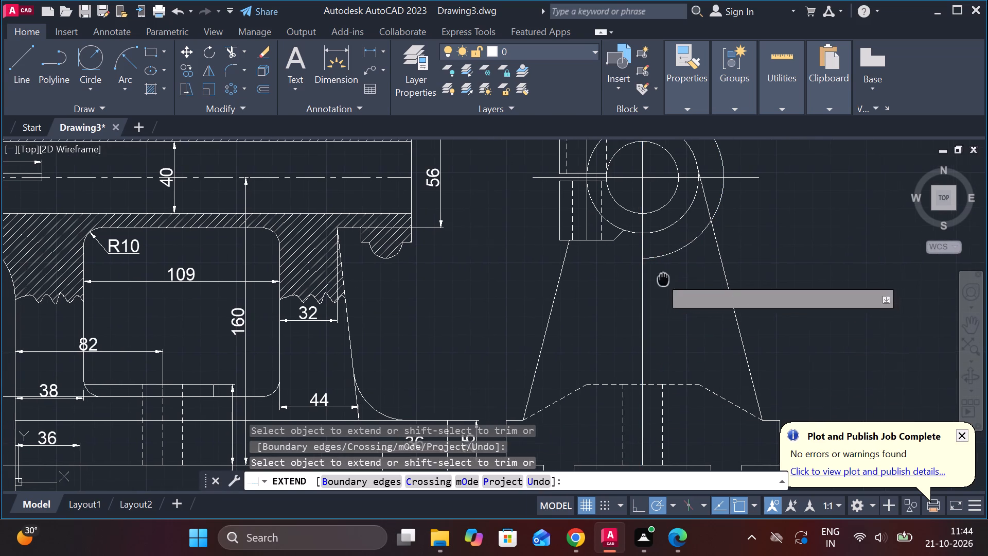
middle_click_drag(664, 282, 642, 368)
left_click(624, 256)
left_click(624, 231)
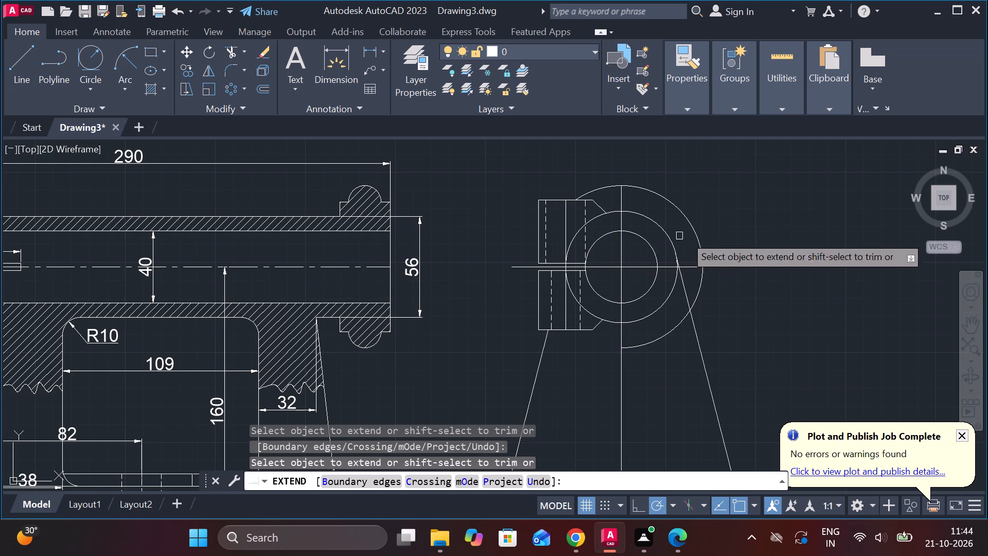
scroll(720, 285, "down", 2)
key("Escape")
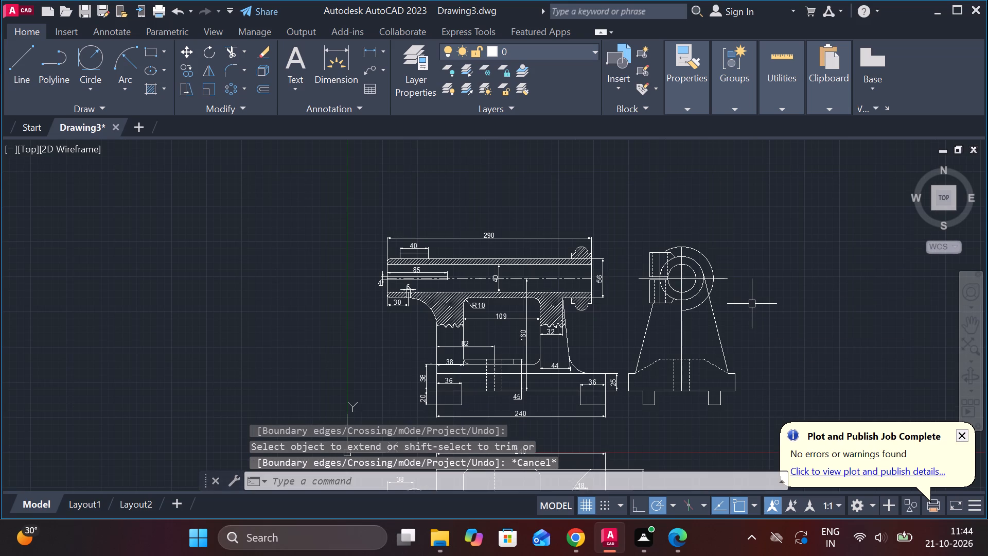
Change the side view's horizontal and vertical centre lines to the CENTER linetype.
scroll(681, 274, "up", 3)
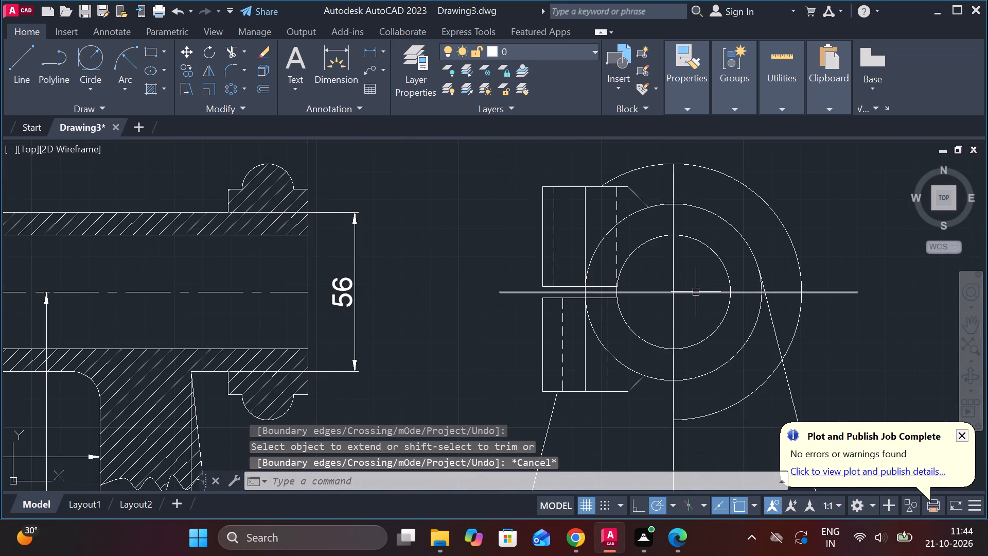
left_click(696, 292)
left_click(673, 266)
left_click(690, 112)
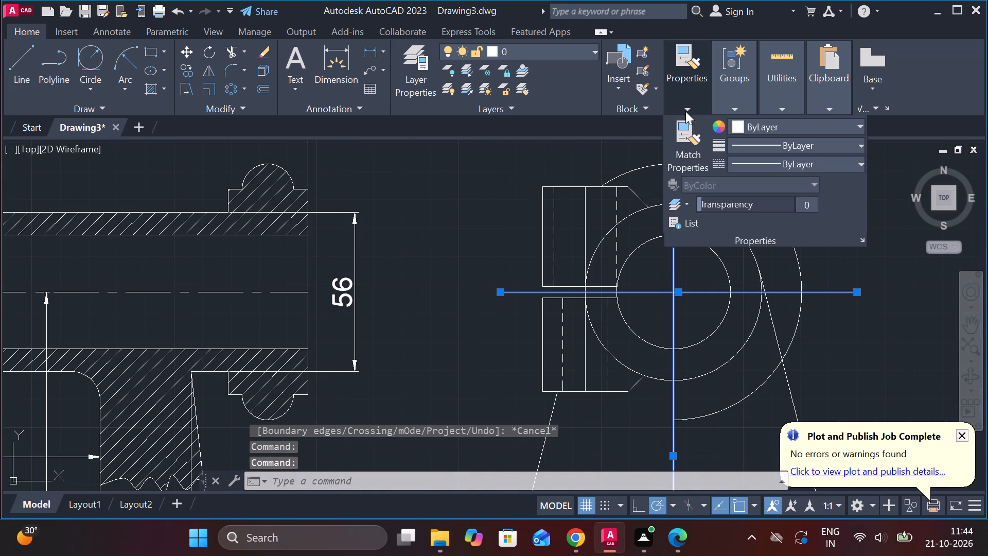
left_click(810, 155)
left_click(769, 213)
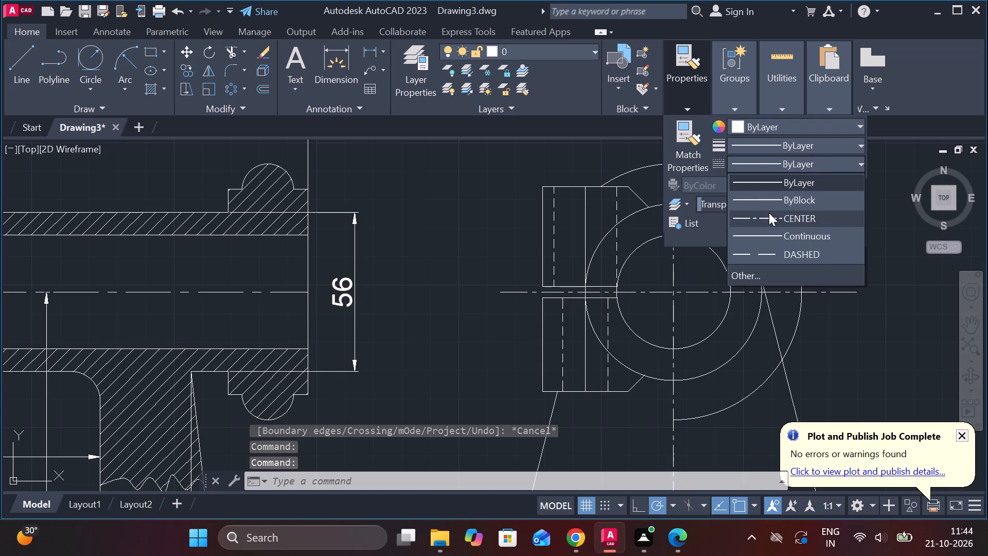
key("Escape")
Trim the lower part of the large outer arc between the vertical centre line and the right tapered side.
scroll(856, 305, "down", 2)
middle_click_drag(854, 310, 749, 208)
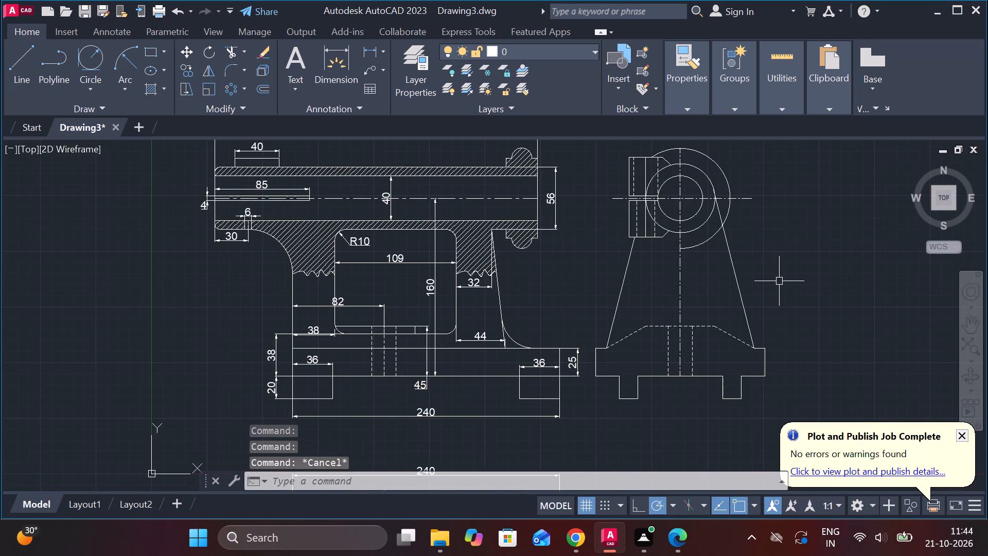
key("r")
key("Escape")
type("TR")
key("space")
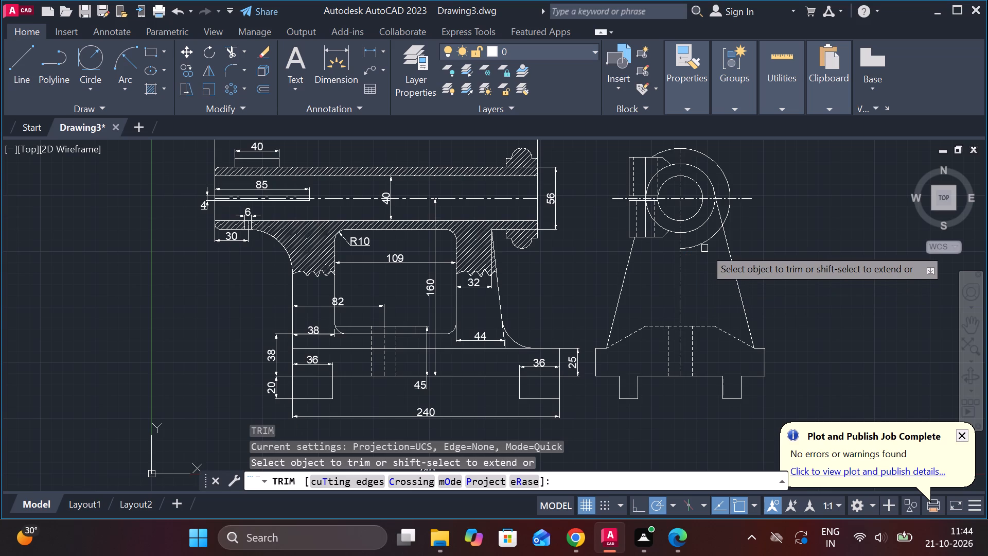
left_click(703, 245)
scroll(766, 250, "down", 1)
scroll(779, 320, "up", 1)
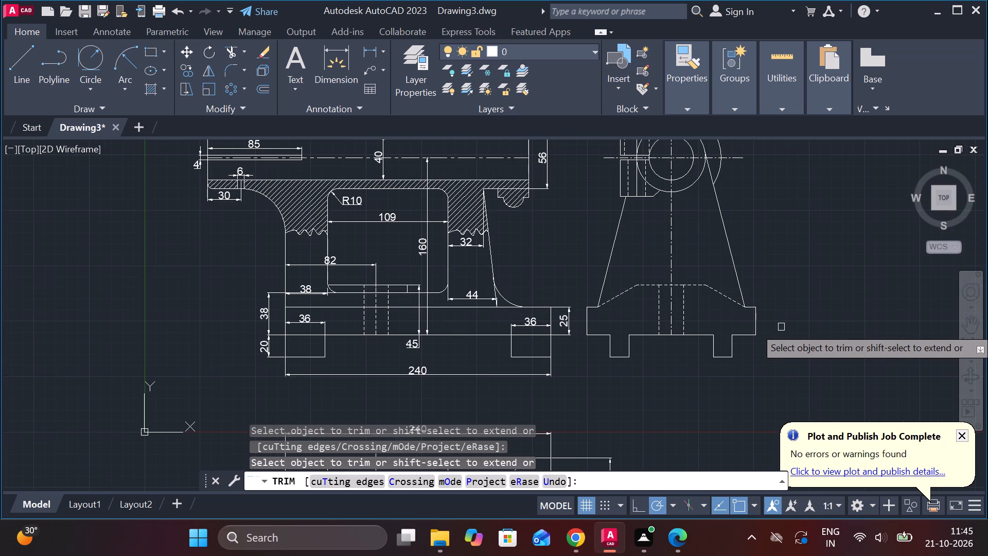
middle_click_drag(781, 327, 753, 294)
key("Escape")
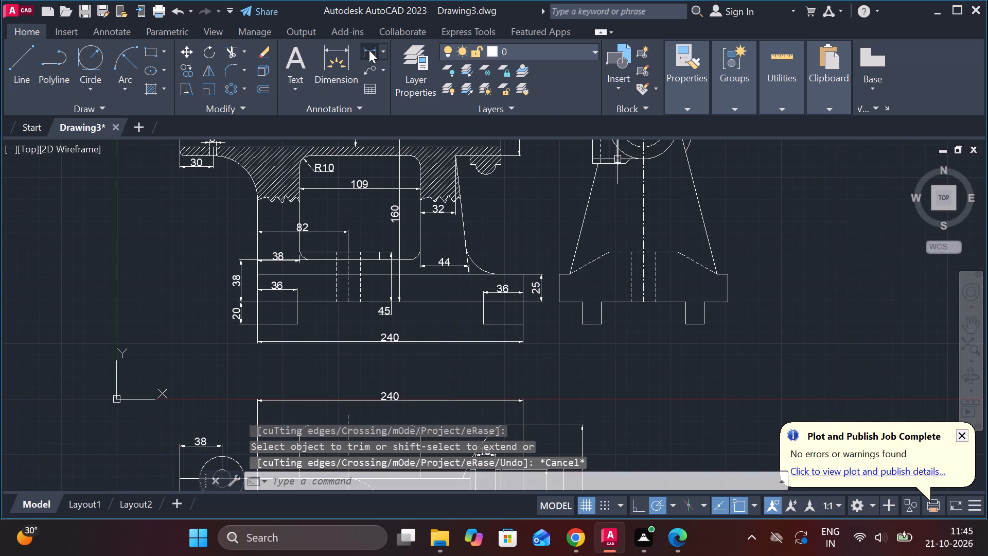
Add a linear dimension above the dashed raised outline for the width of its horizontal top.
left_click(369, 51)
scroll(617, 233, "up", 2)
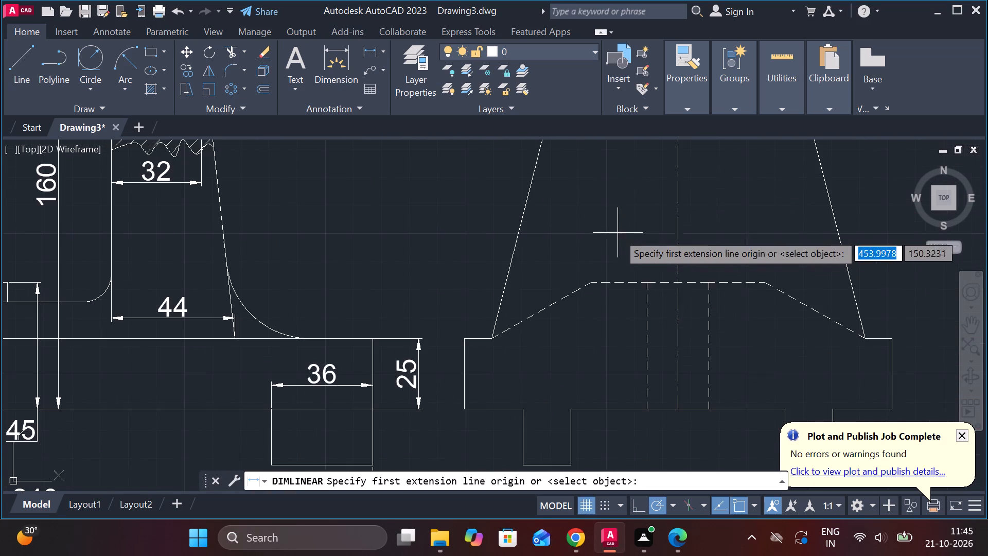
left_click(592, 281)
left_click(768, 278)
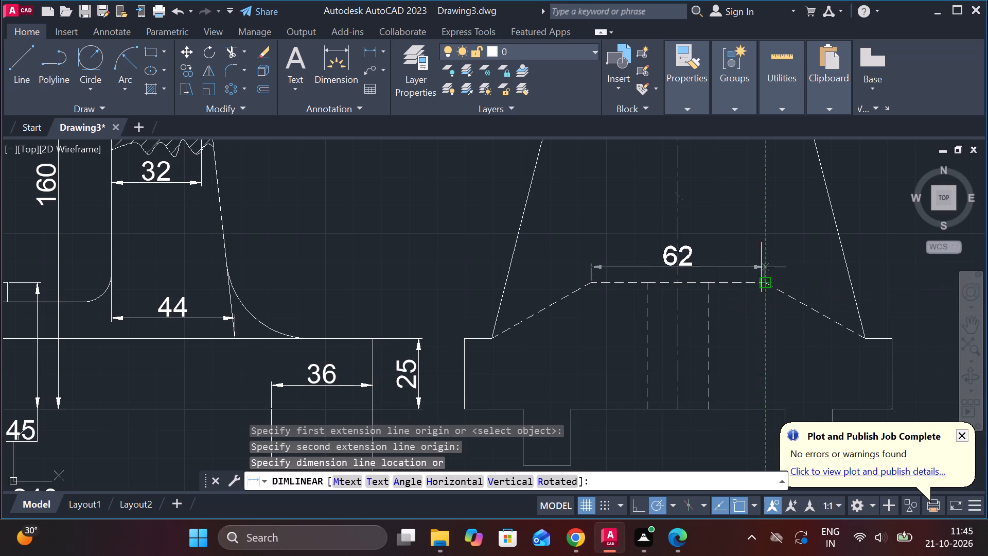
left_click(729, 246)
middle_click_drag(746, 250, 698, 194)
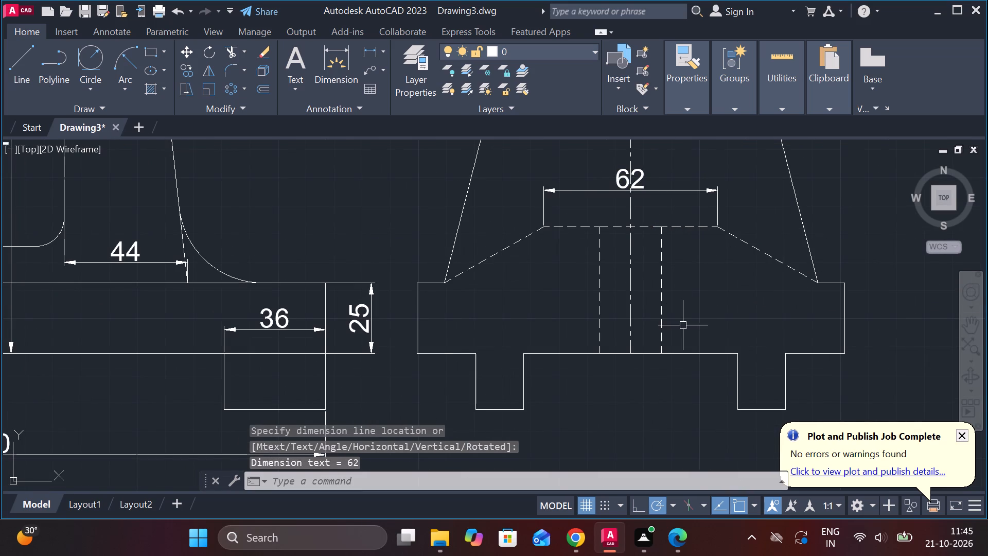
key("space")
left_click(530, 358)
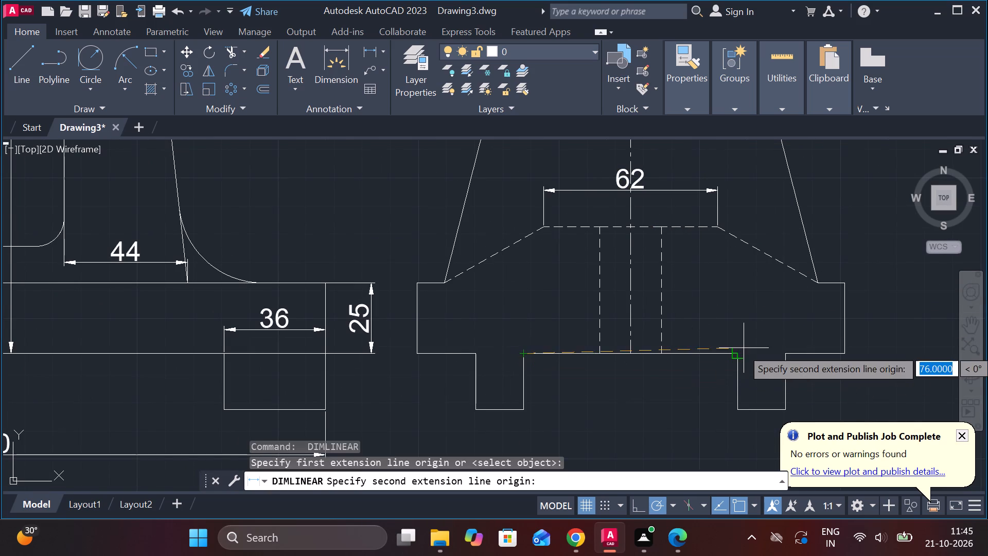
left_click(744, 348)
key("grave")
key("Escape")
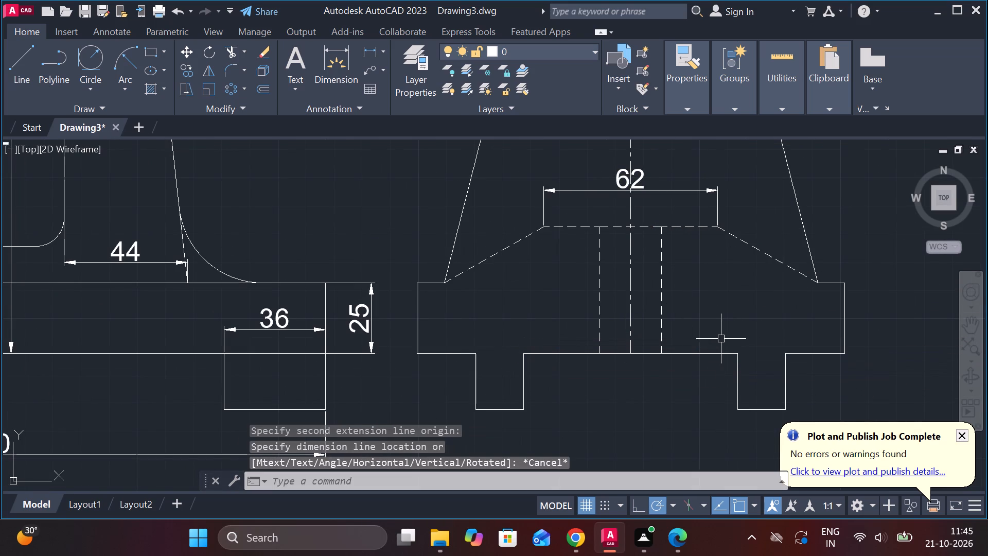
Add a linear dimension between the outer edges of the side view's two feet, placed inside the base.
key("space")
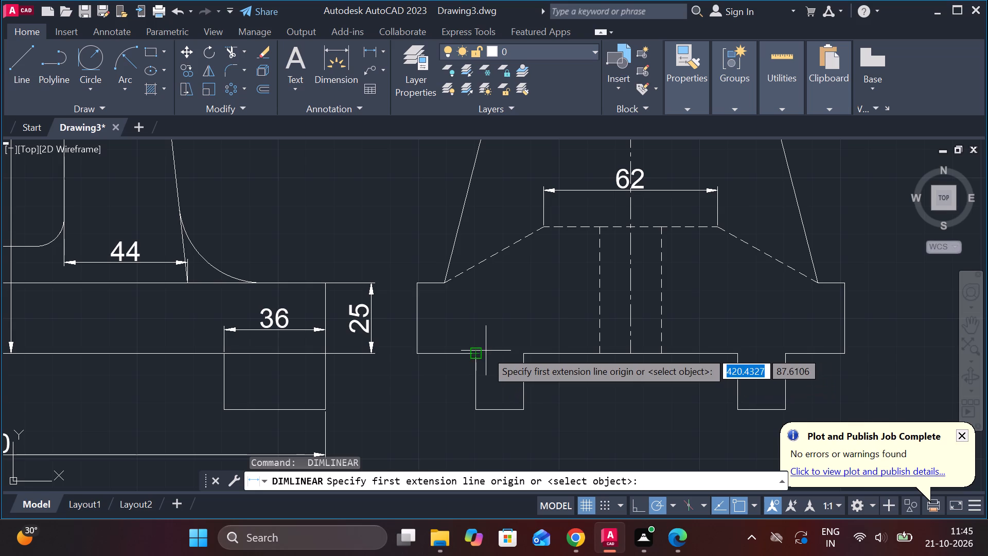
left_click(486, 351)
left_click(784, 359)
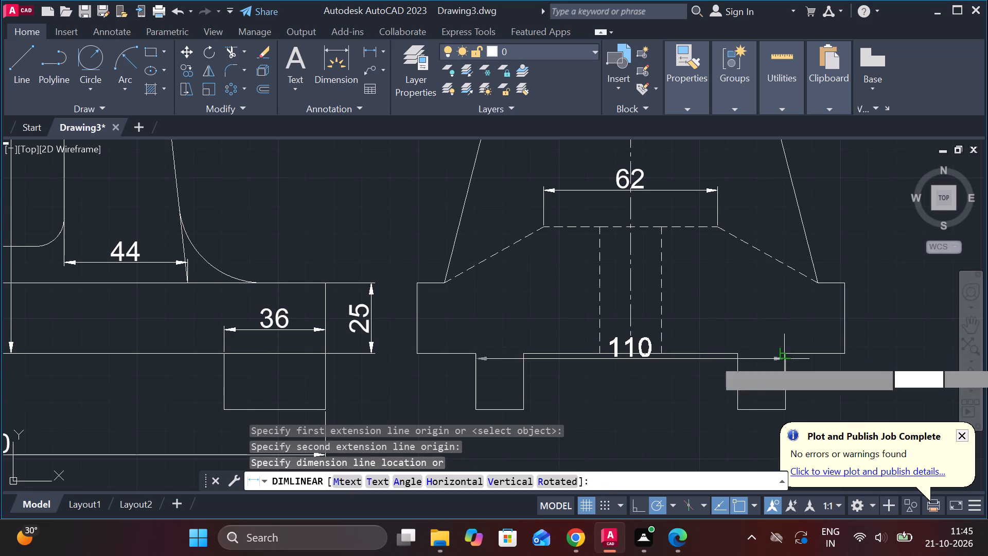
left_click(693, 316)
Add a linear dimension between the inner edges of the two feet, placed in the gap below the base.
key("space")
left_click(520, 361)
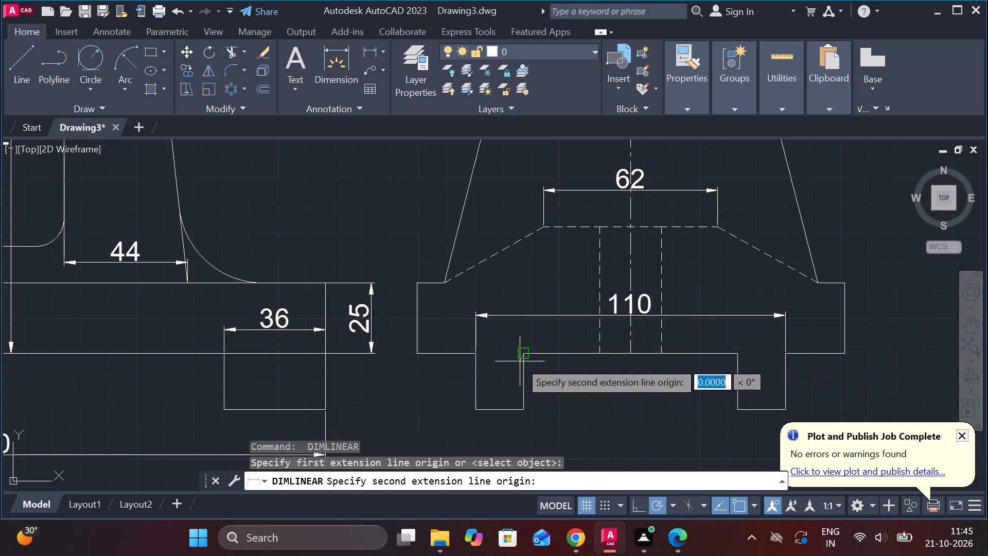
left_click(744, 352)
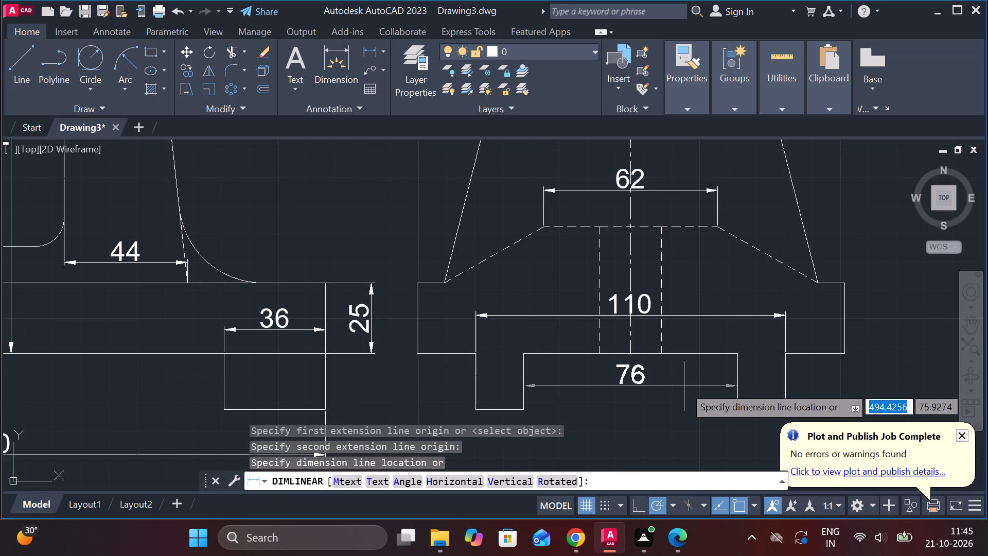
left_click(684, 386)
scroll(685, 382, "down", 1)
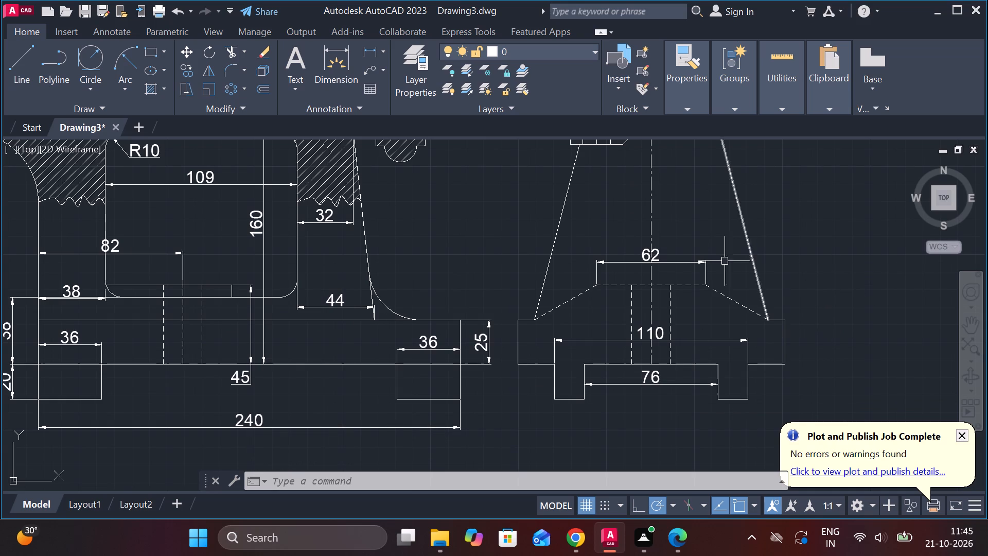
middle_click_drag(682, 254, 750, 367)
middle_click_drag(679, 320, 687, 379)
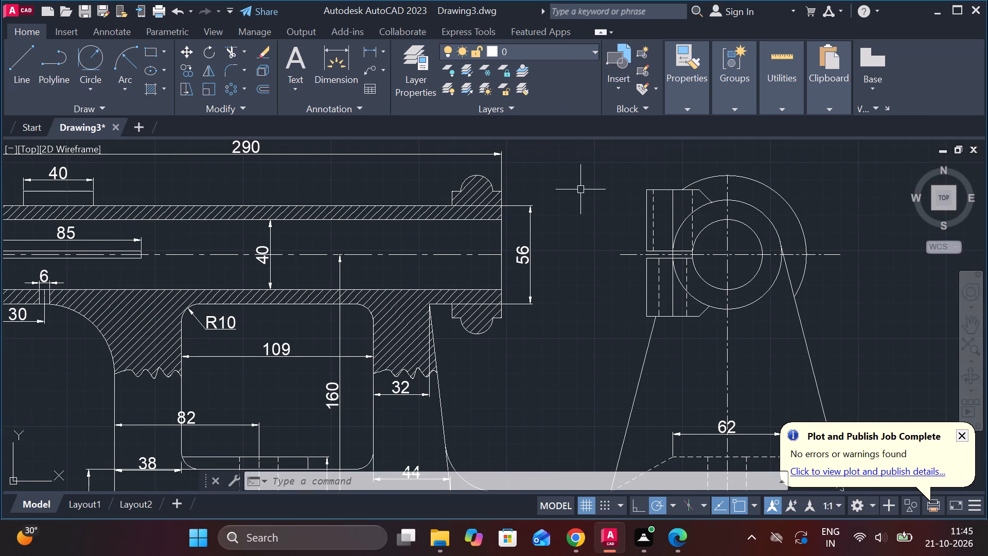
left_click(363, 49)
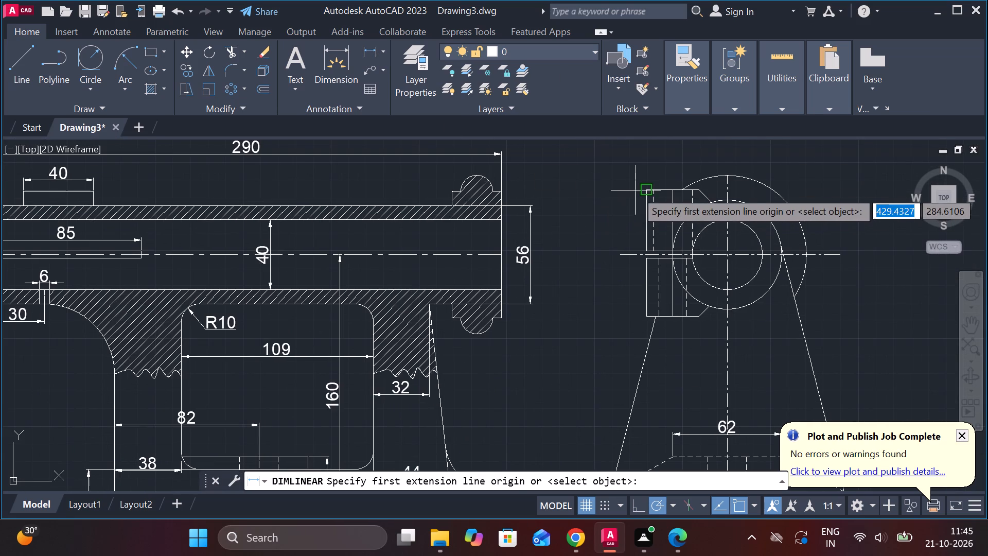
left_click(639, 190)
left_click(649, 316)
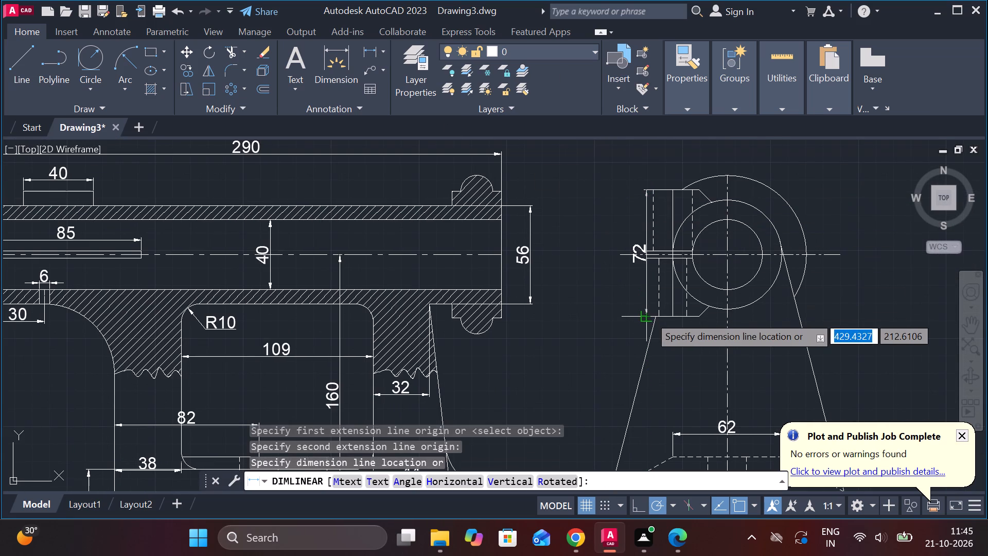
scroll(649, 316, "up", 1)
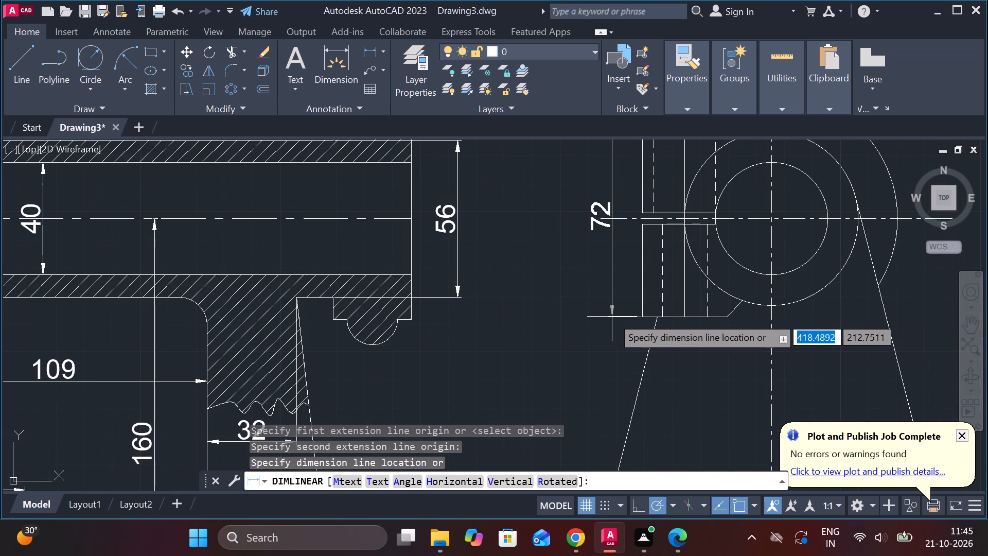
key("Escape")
Offset the side view's horizontal centre line by 35 both above and below it.
middle_click_drag(612, 317, 565, 370)
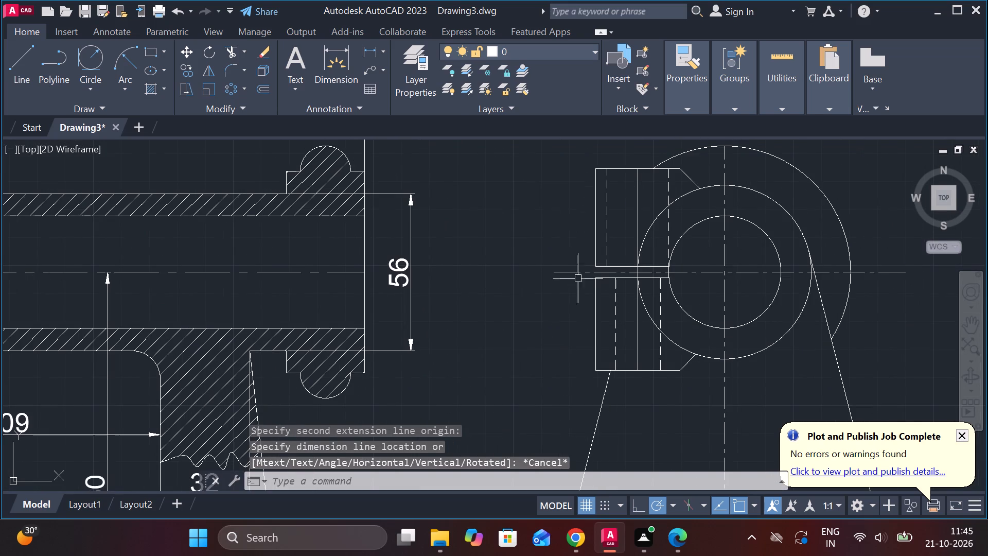
scroll(595, 272, "up", 1)
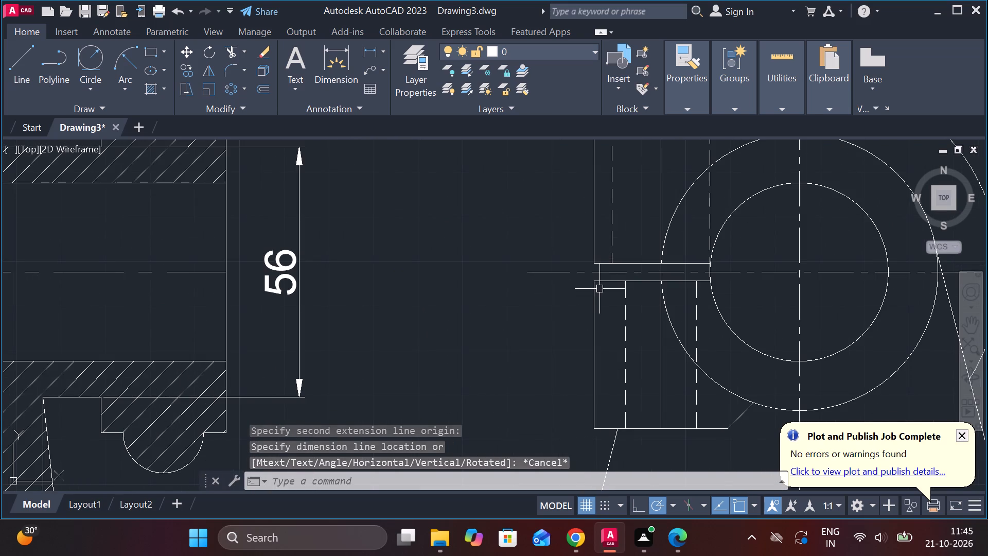
scroll(630, 304, "down", 1)
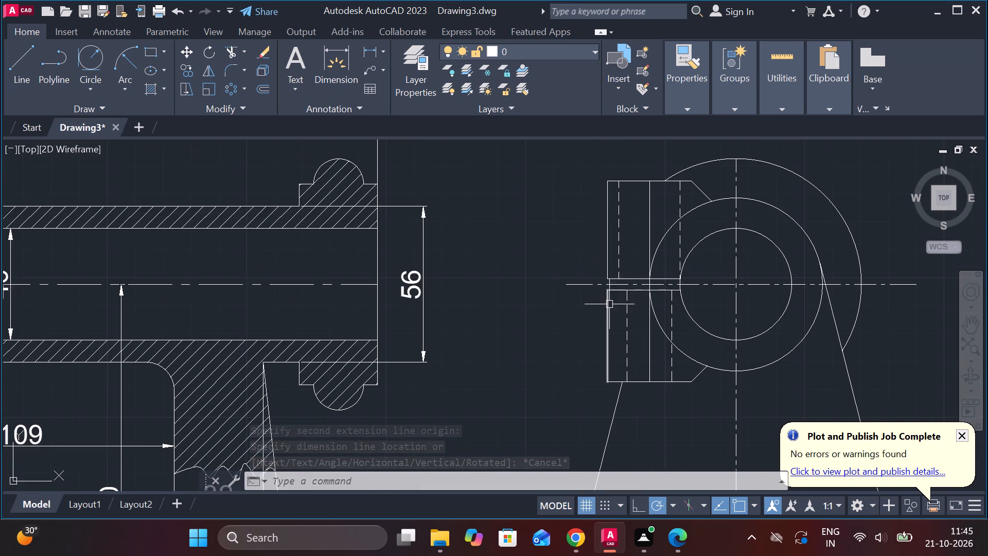
left_click(594, 287)
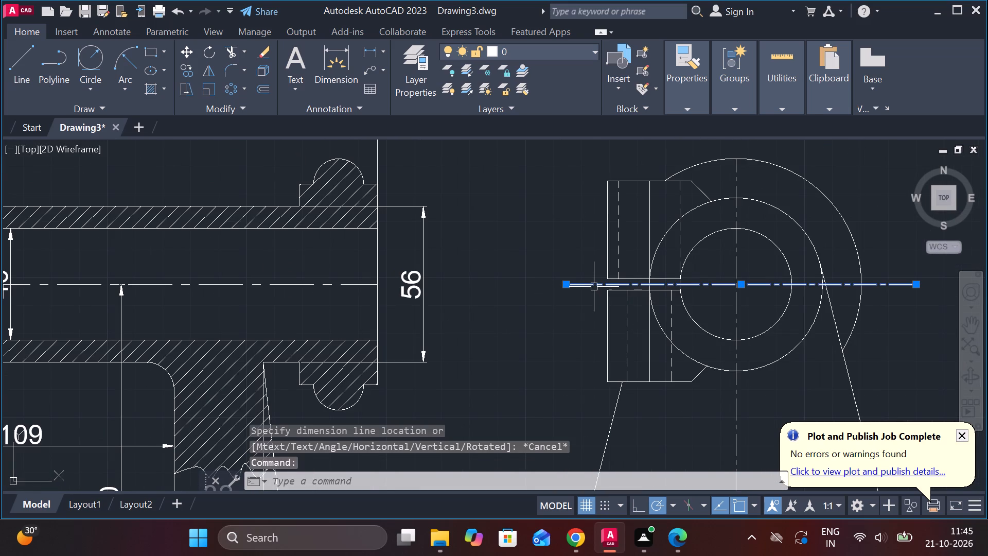
key("o")
key("Return")
key("Return")
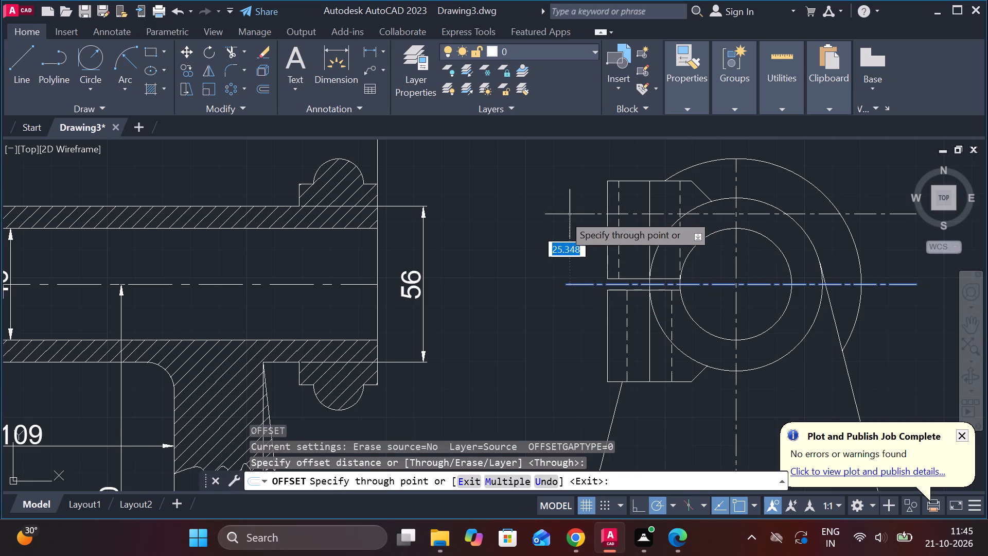
type("35")
key("space")
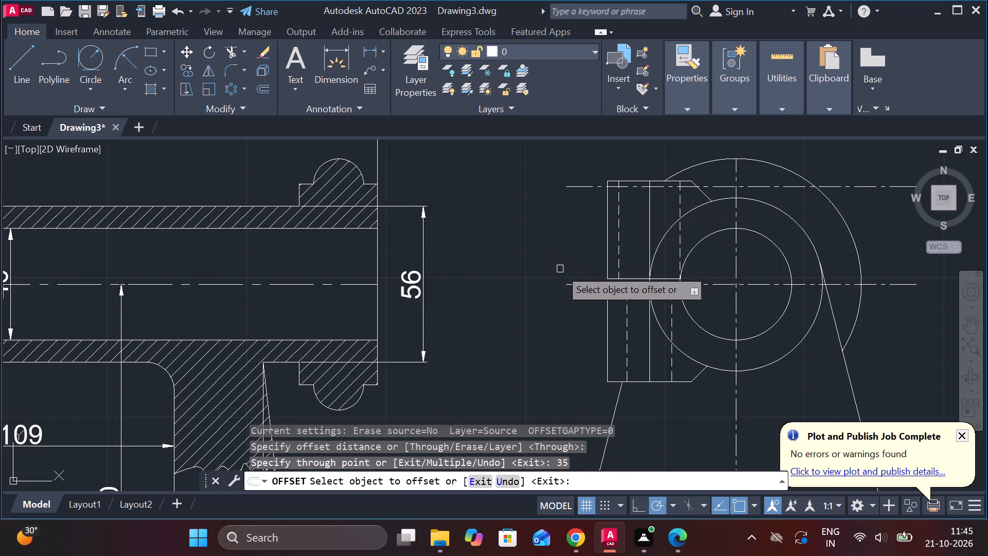
left_click(568, 283)
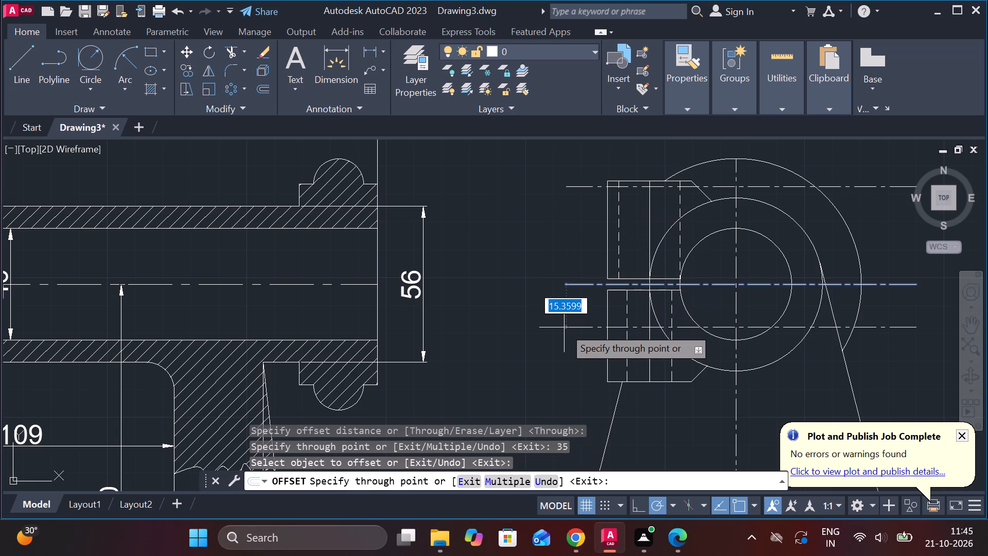
type("35")
key("Return")
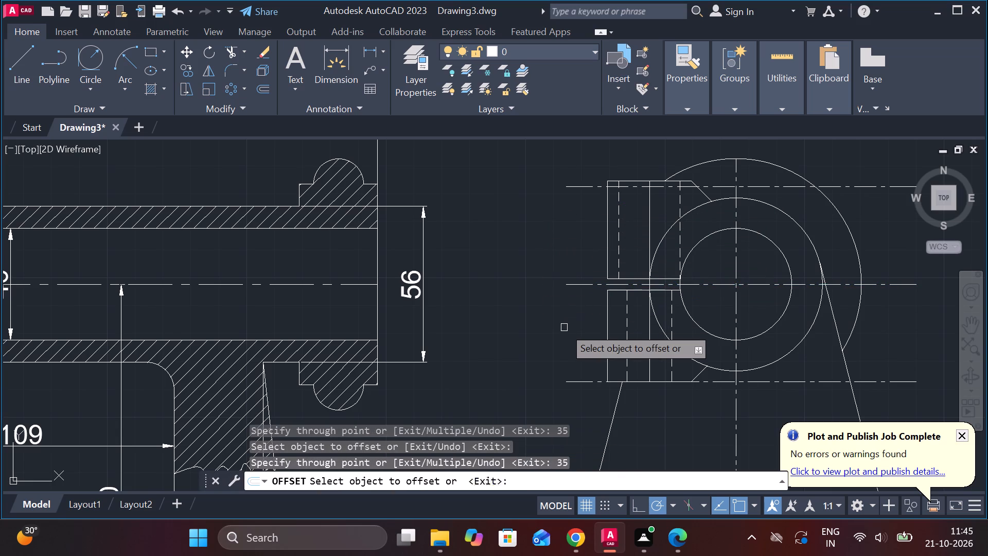
middle_click_drag(538, 256, 495, 284)
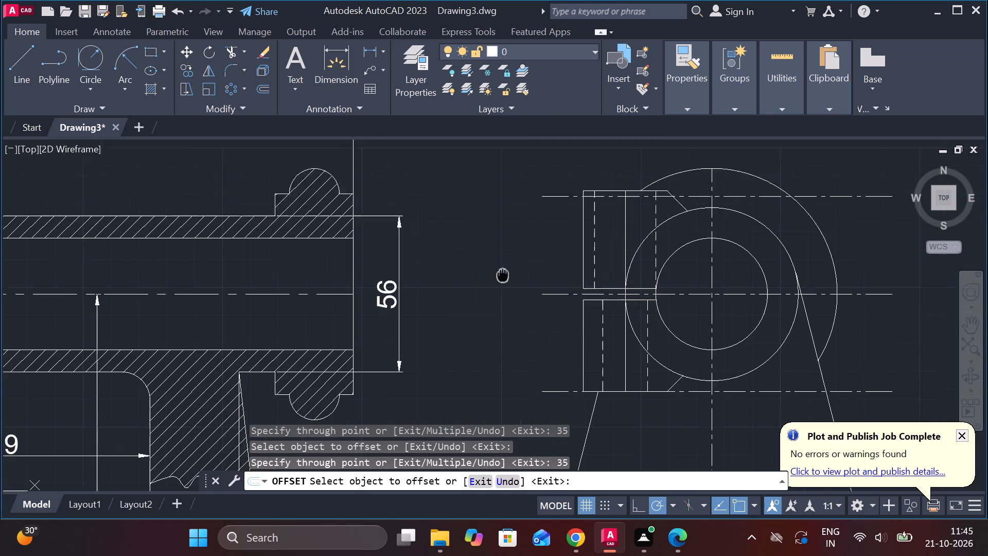
middle_click_drag(495, 284, 484, 298)
scroll(508, 265, "up", 1)
middle_click_drag(508, 265, 467, 328)
key("Escape")
Trim the upper offset line to the clamp lug's outer edge and chamfer, and erase its leftover piece beyond the vertical centre line.
left_click(495, 270)
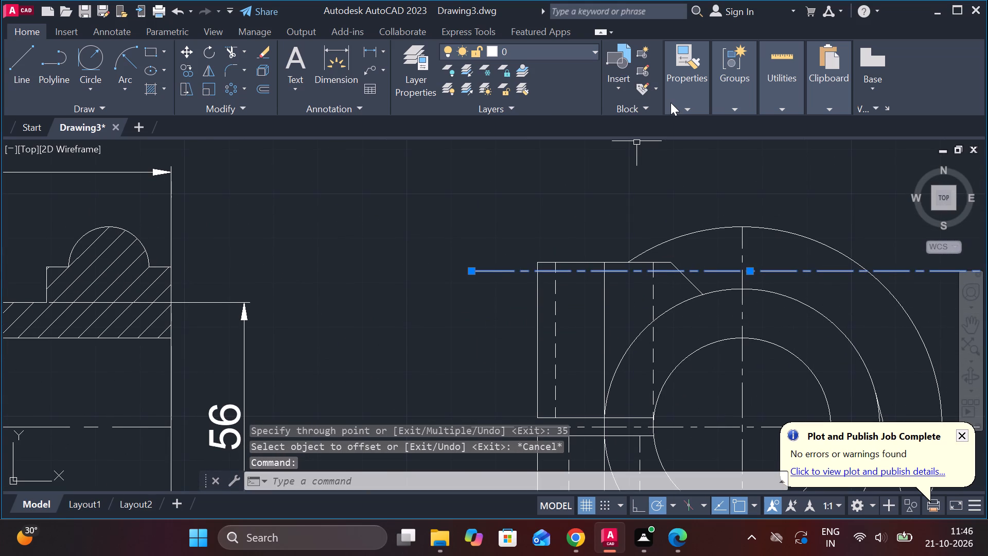
key("Escape")
type("TR")
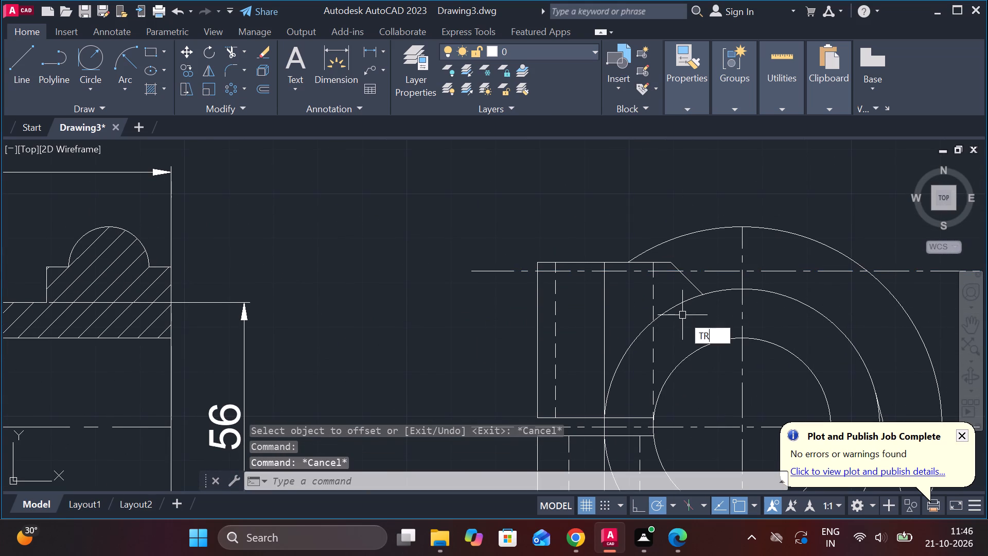
key("space")
left_click(710, 274)
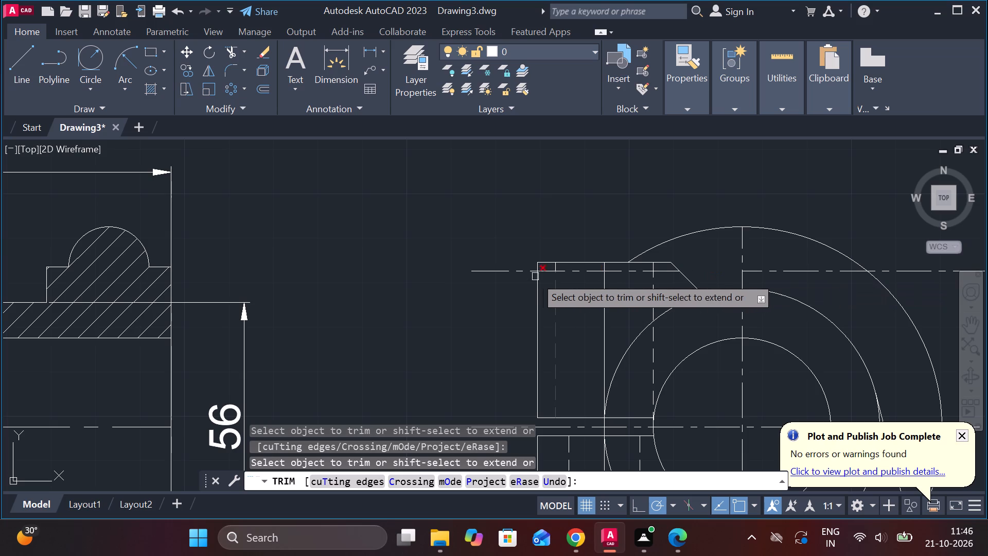
left_click(523, 274)
middle_click_drag(507, 279, 399, 240)
key("Escape")
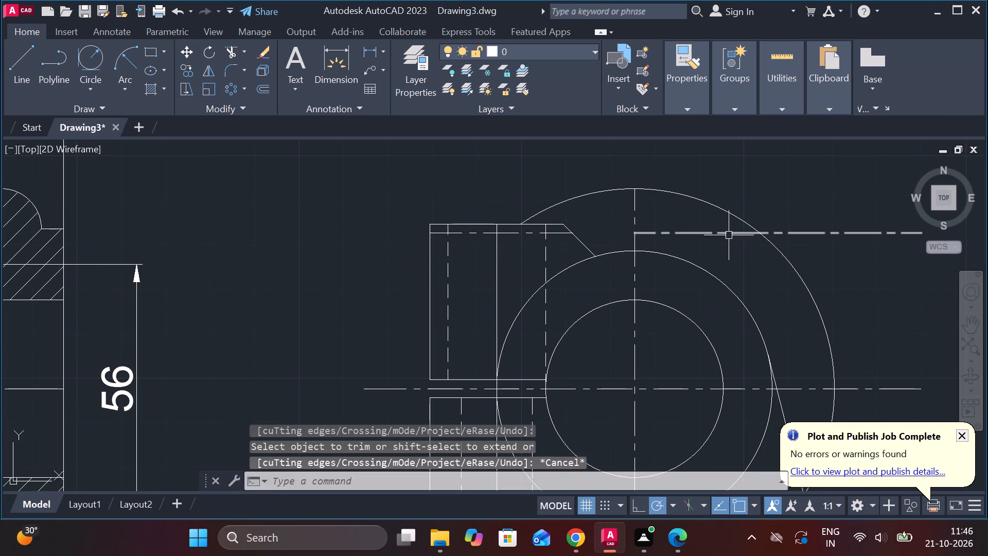
left_click(728, 235)
type("E")
key("space")
Change the trimmed upper offset line's linetype from CENTER to ByLayer.
scroll(526, 201, "up", 1)
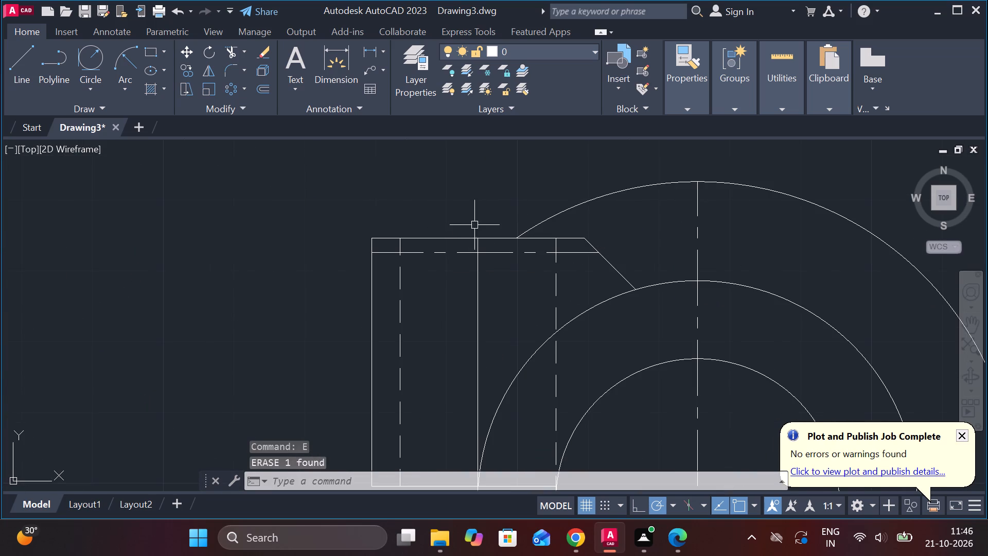
left_click(436, 252)
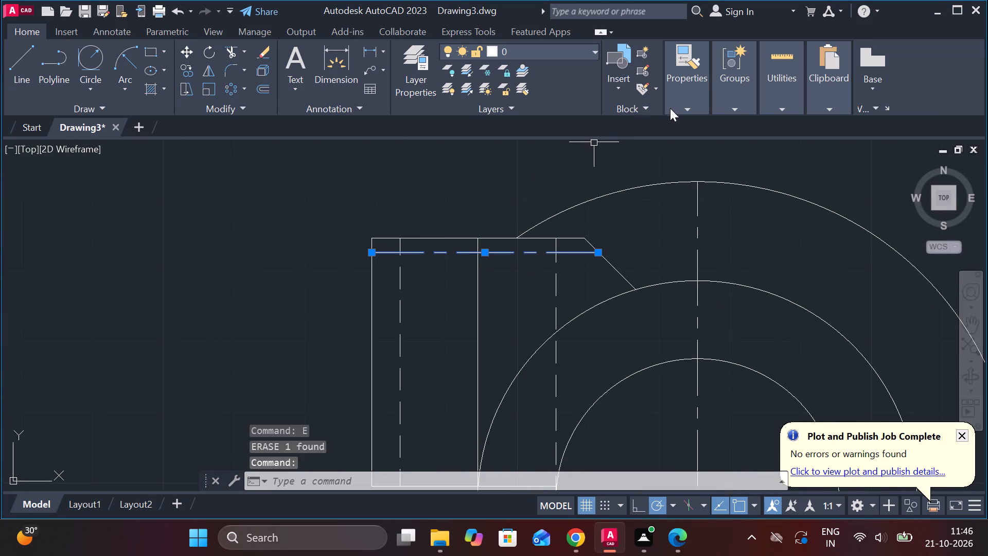
left_click(675, 106)
left_click(778, 168)
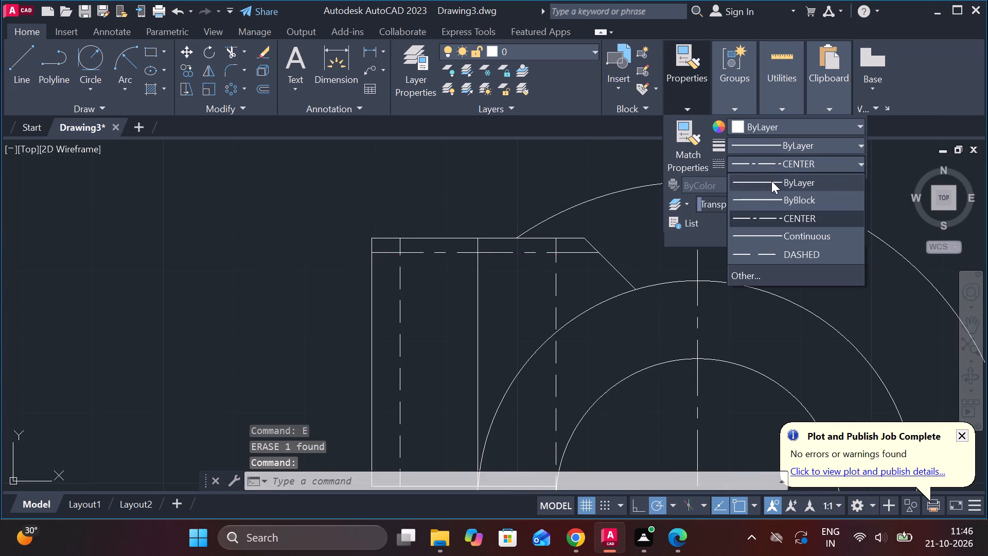
left_click(771, 181)
key("Escape")
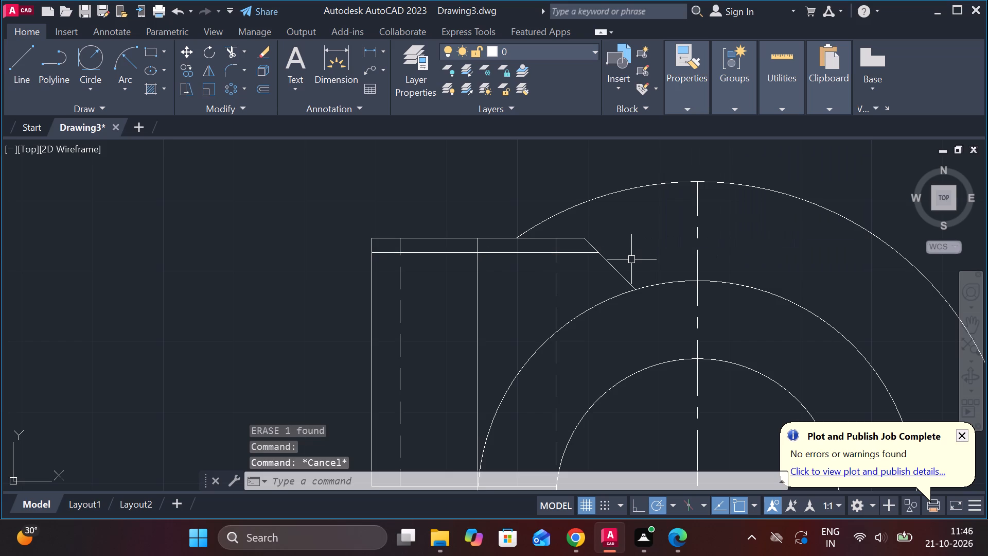
Trim away the clamp lug's old top edge and the chamfer, vertical and dashed line ends above the new top line.
type("TR")
key("space")
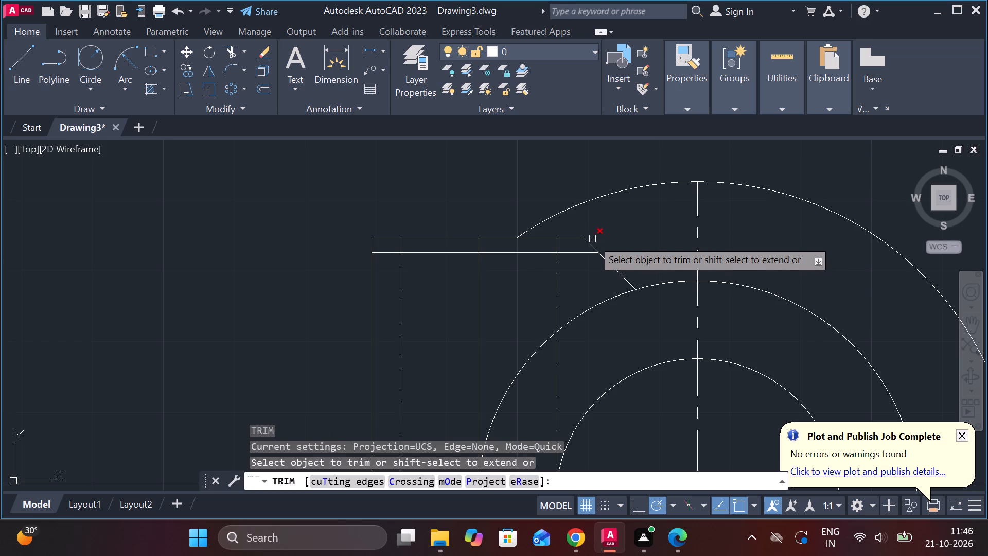
left_click(592, 239)
left_click(577, 238)
left_click(558, 244)
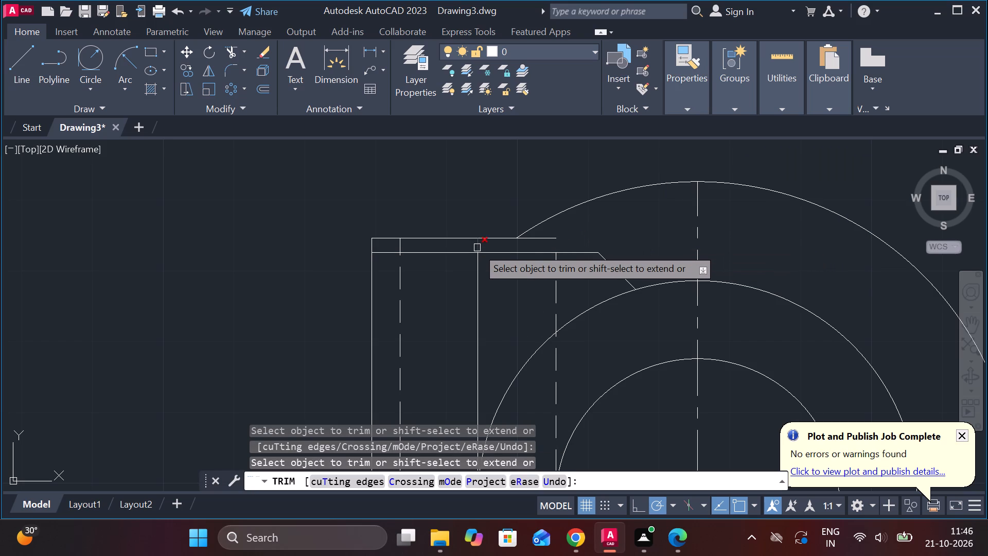
left_click(477, 248)
left_click(477, 241)
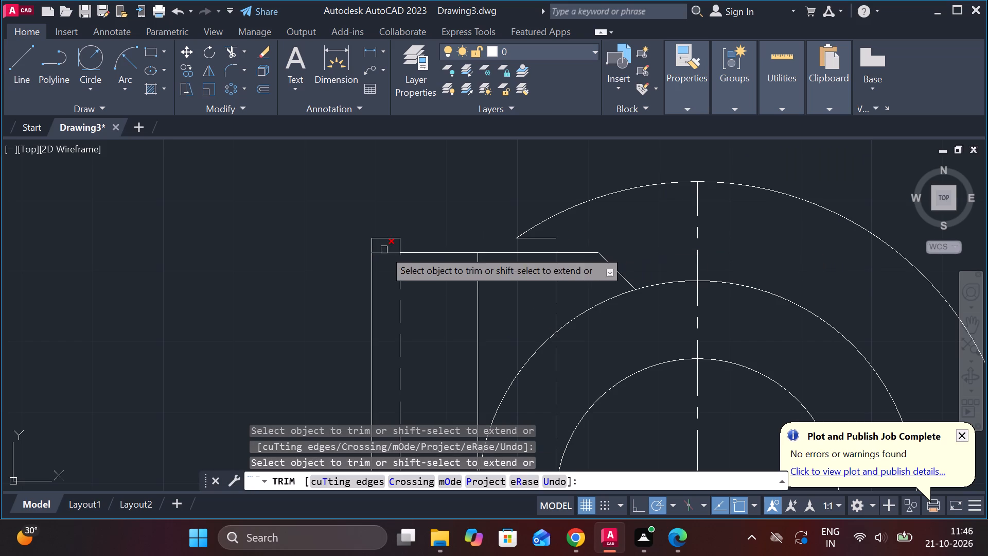
left_click(377, 241)
left_click(395, 241)
left_click(410, 241)
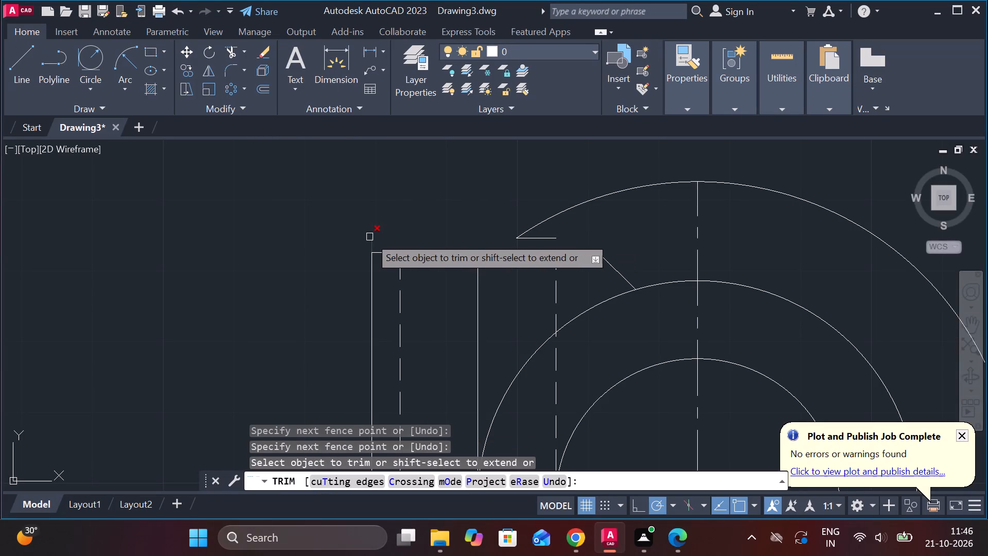
left_click(368, 237)
left_click(537, 236)
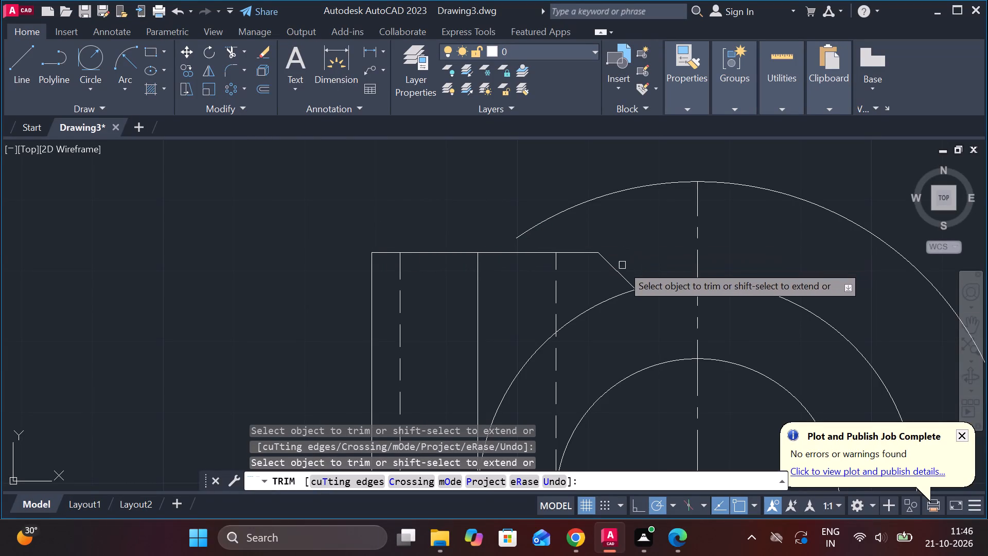
key("Escape")
Extend the large outer arc down to the clamp lug's new top edge.
type("EX")
key("space")
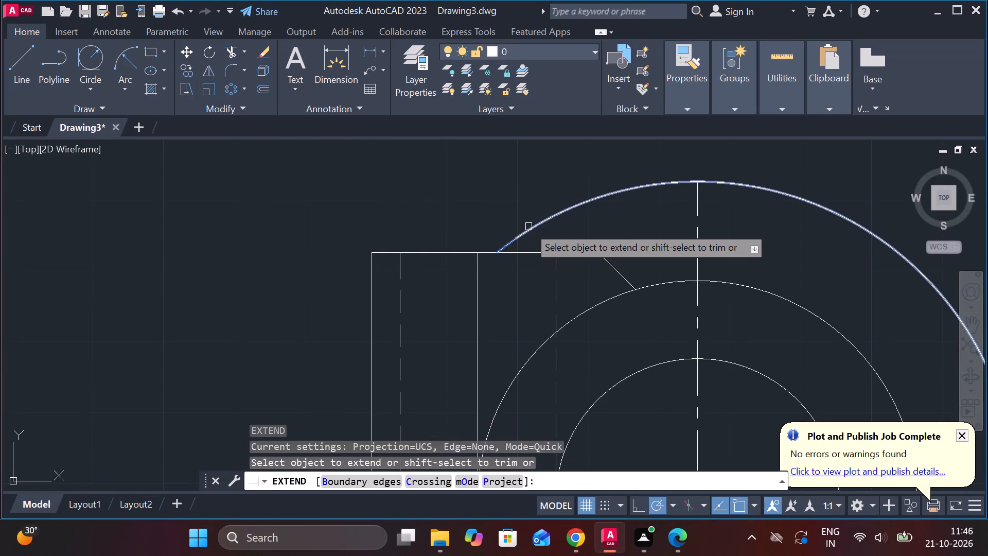
left_click(528, 227)
scroll(529, 227, "down", 2)
scroll(647, 263, "down", 1)
middle_click_drag(733, 268, 720, 204)
key("Escape")
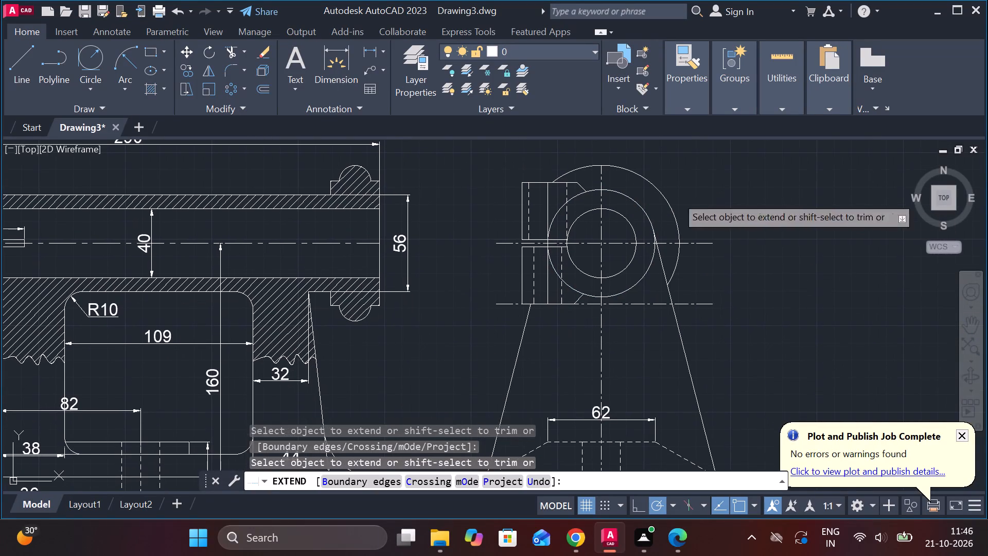
Add a vertical linear dimension for the clamp lug's overall height, placed outside its outer edge.
left_click(368, 57)
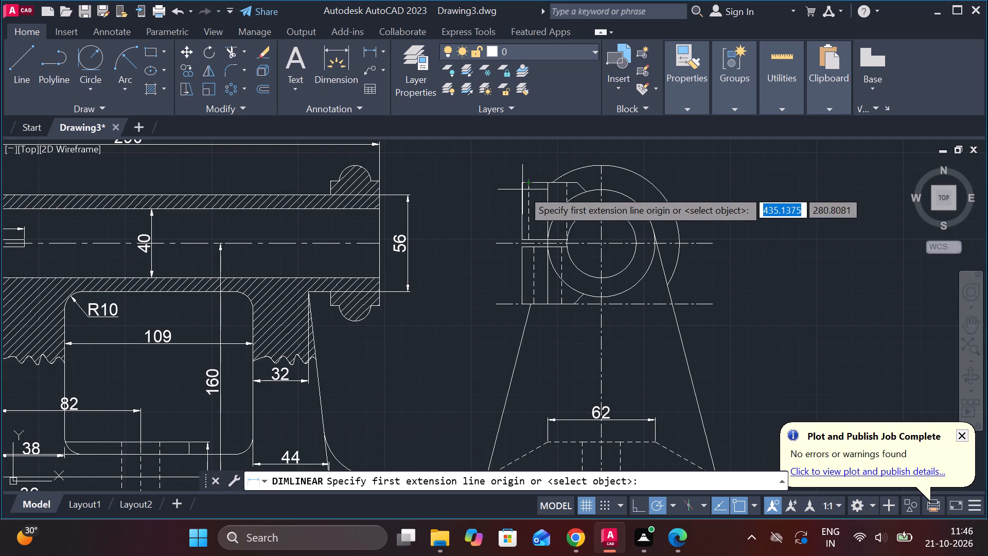
scroll(521, 184, "up", 2)
left_click(518, 184)
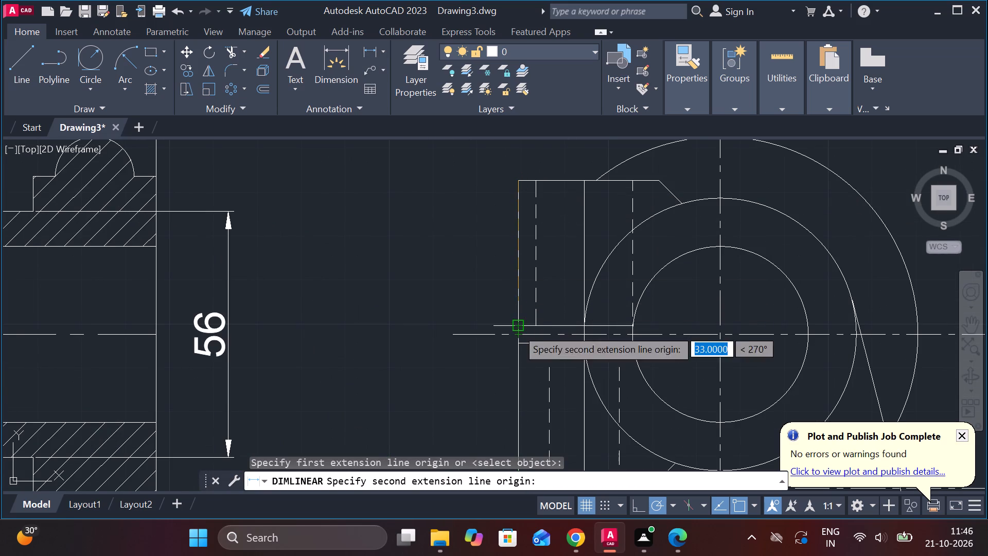
middle_click_drag(517, 332, 514, 282)
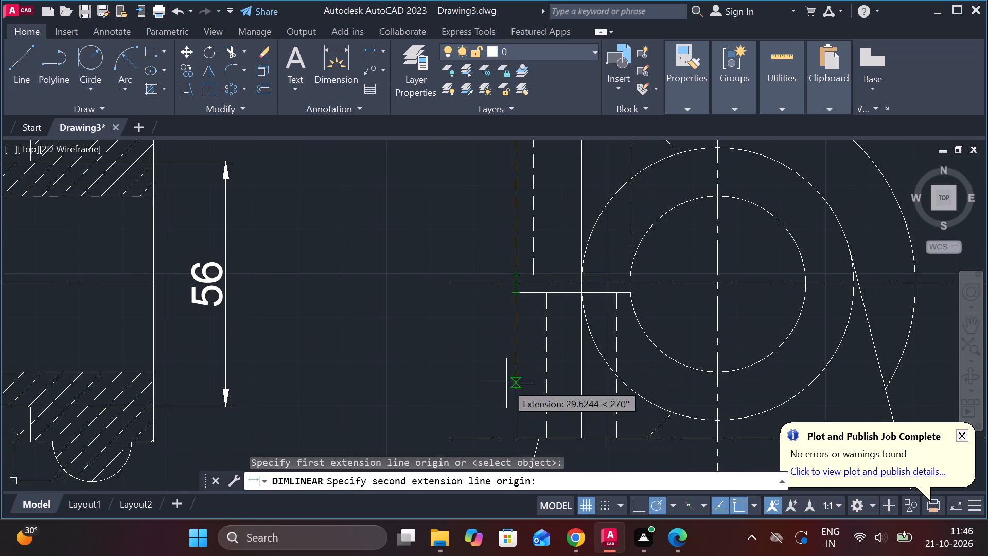
left_click(514, 437)
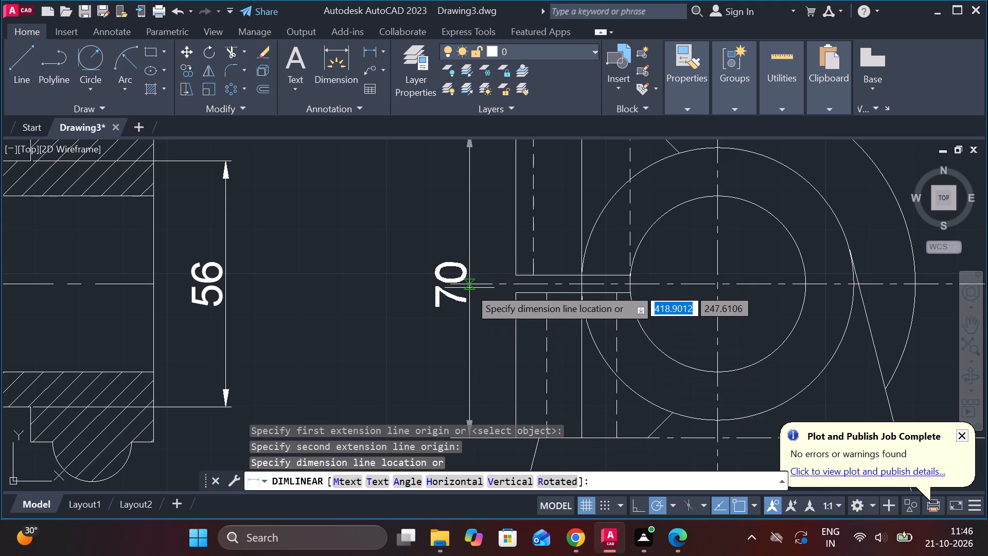
scroll(469, 288, "down", 1)
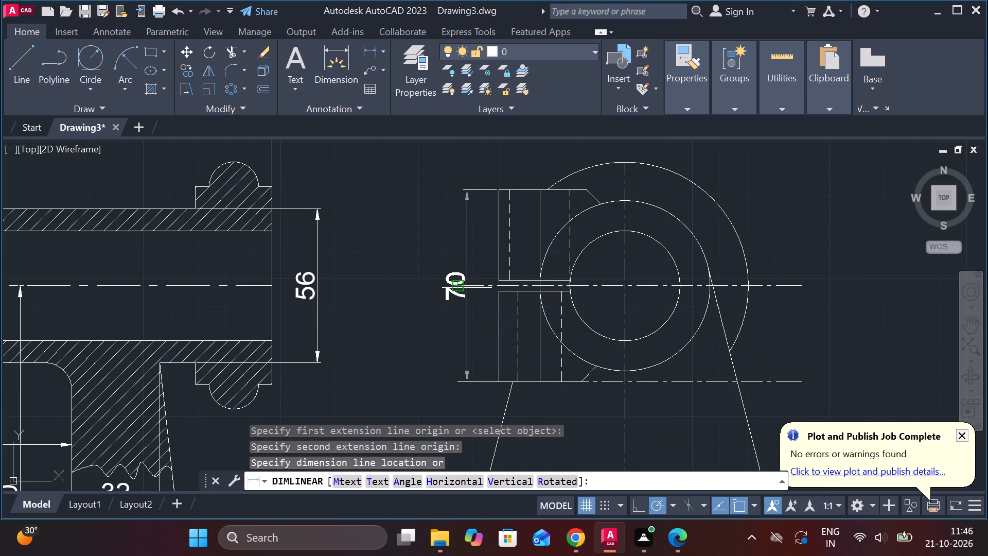
left_click(467, 288)
Add a horizontal linear dimension between the two dashed hole lines in the clamp lug's upper half, placed above the lug.
key("space")
left_click(517, 194)
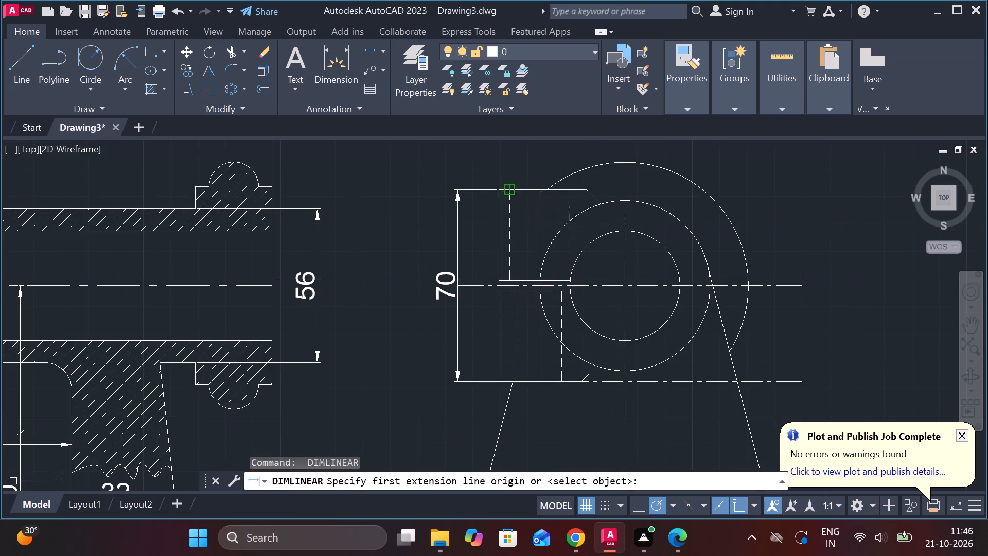
left_click(569, 192)
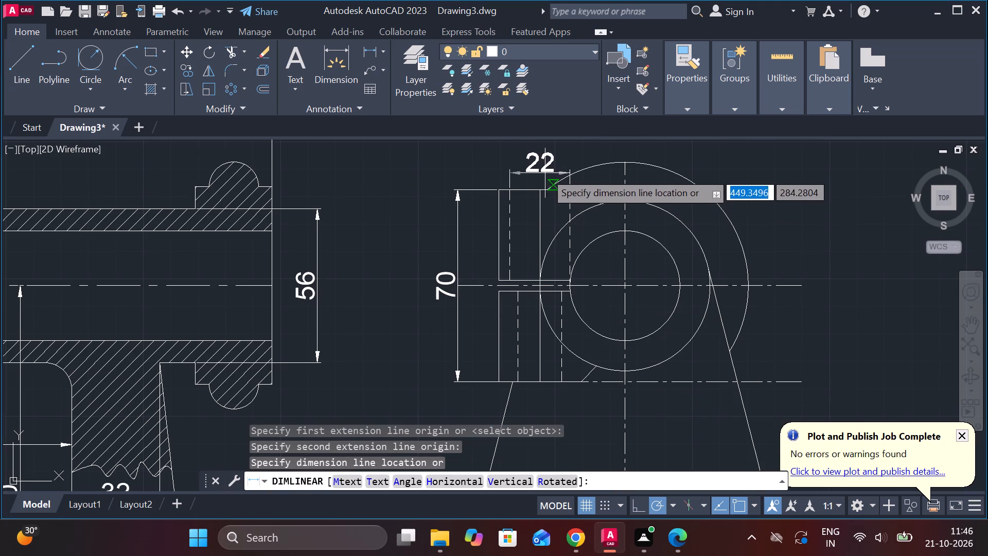
left_click(544, 157)
Add a horizontal linear dimension between the two dashed hole lines in the clamp lug's lower half, placed below the lug.
middle_click_drag(540, 344, 548, 239)
key("space")
left_click(530, 280)
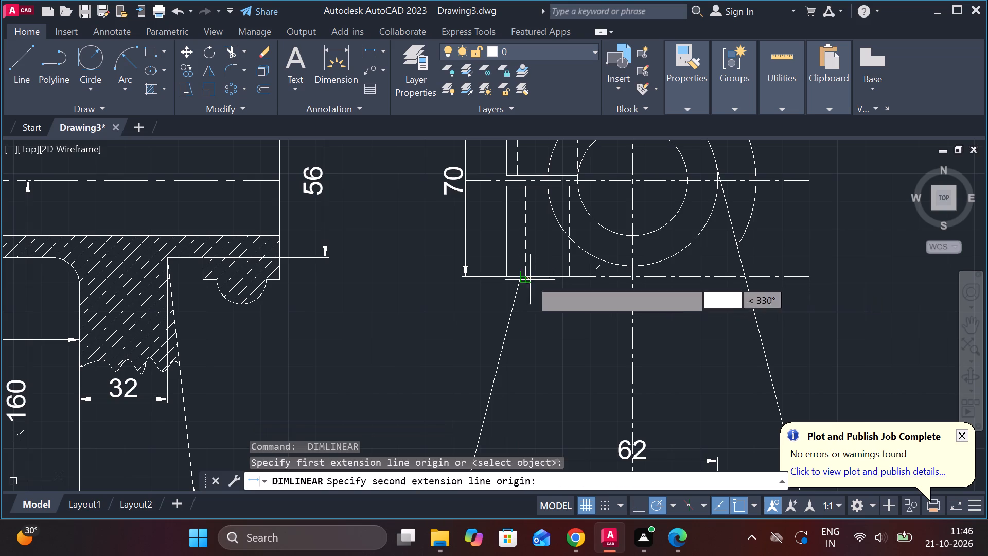
left_click(569, 280)
left_click(562, 315)
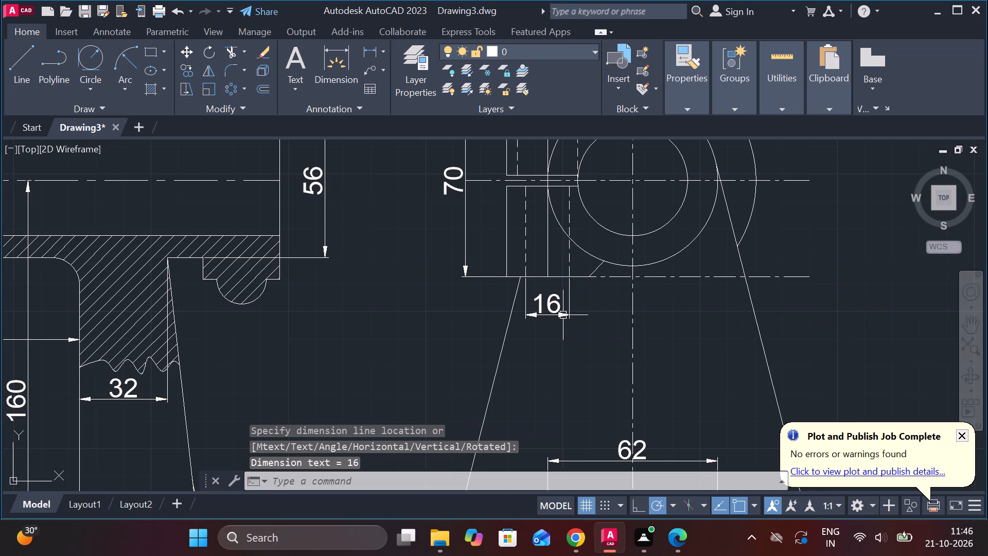
scroll(597, 319, "down", 2)
scroll(593, 326, "up", 2)
key("Escape")
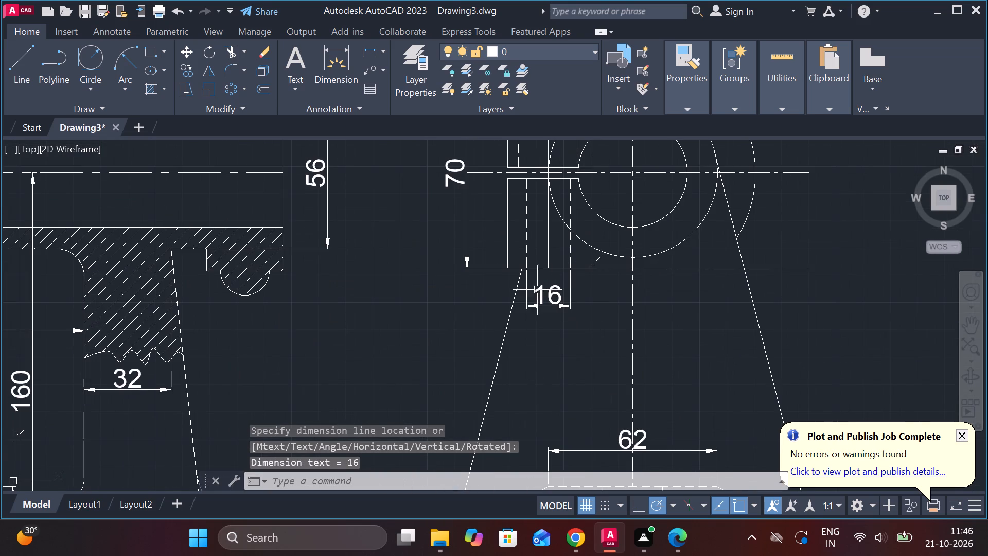
Edit the text of the lower hole's dimension to read M16.
double_click(534, 292)
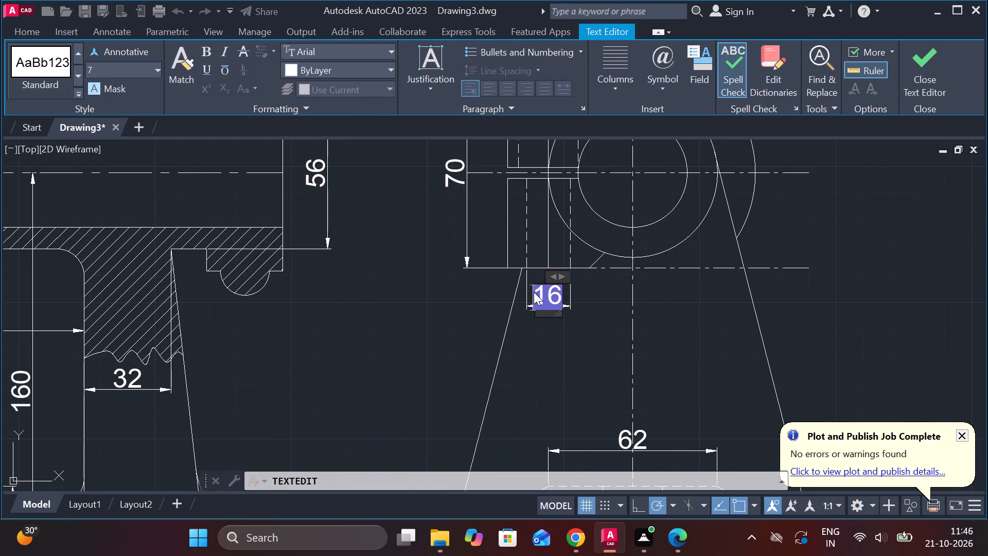
key("m")
left_click(909, 70)
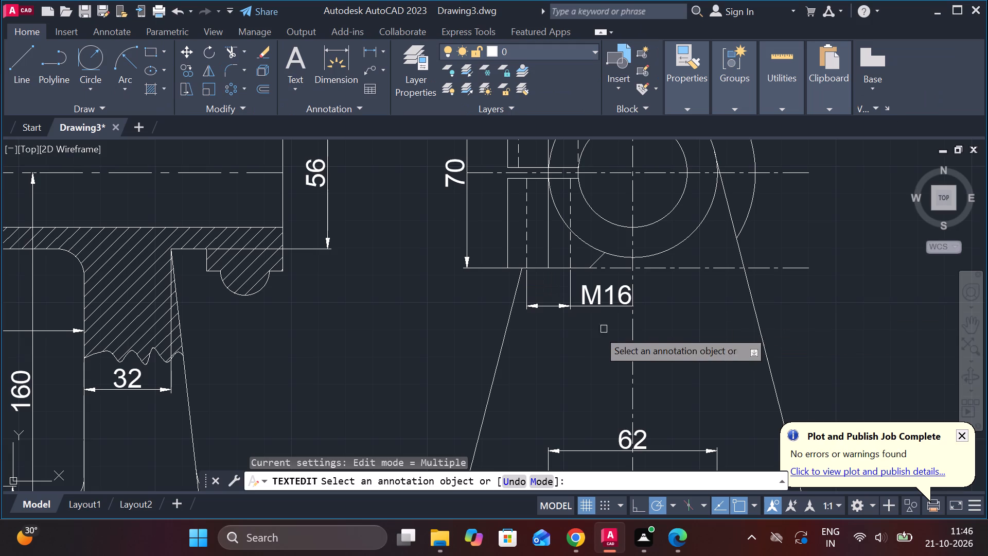
key("Escape")
Move the M16 dimension text to the left of its extension lines, beyond the body's sloping side.
left_click(568, 308)
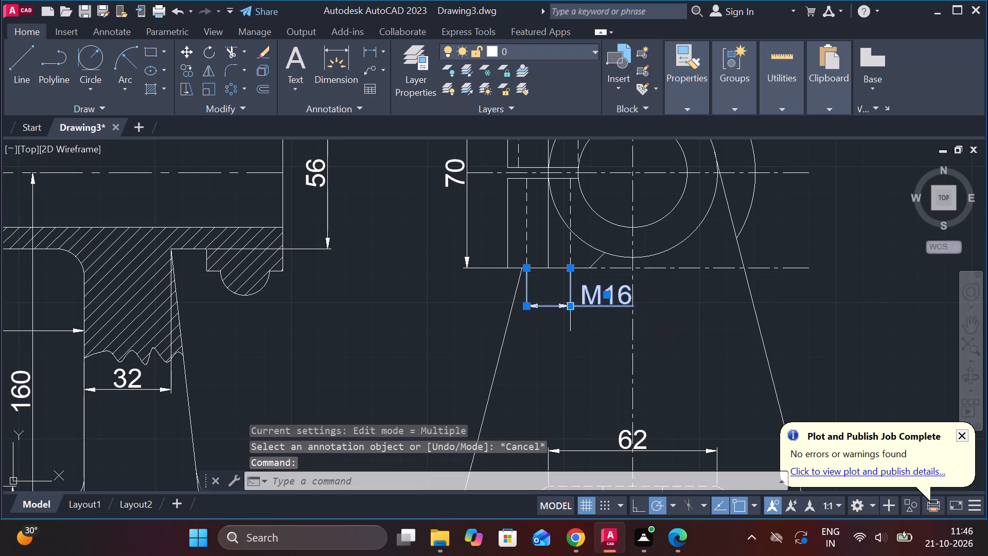
left_click_drag(604, 294, 594, 294)
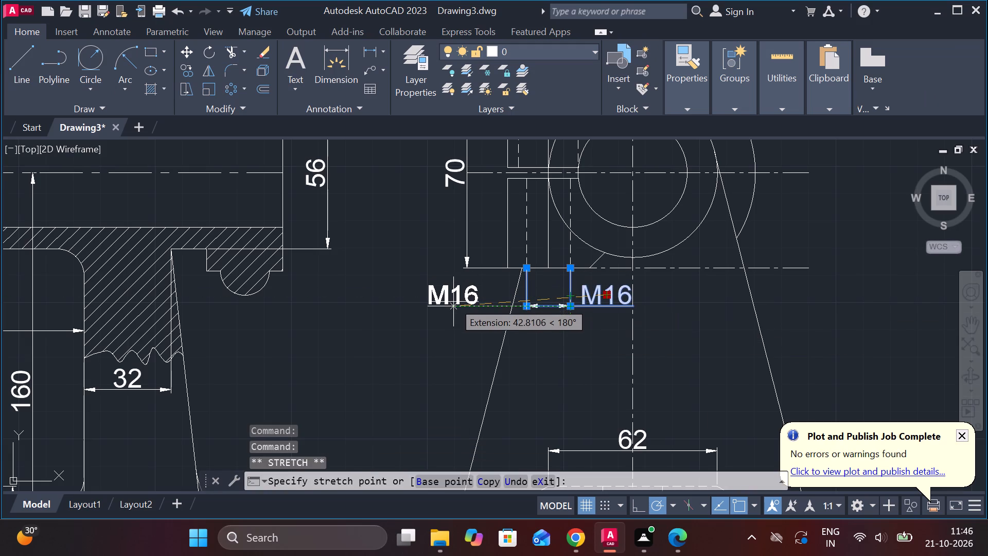
left_click(453, 302)
key("Escape")
Fillet the corner between the side view's right sloping edge and the base's top edge with radius 10.
scroll(587, 306, "down", 1)
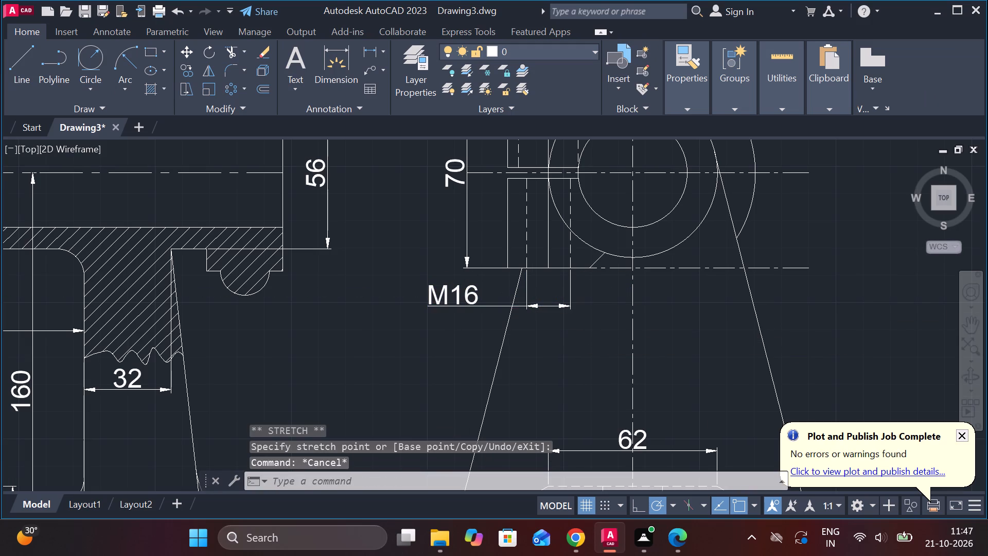
scroll(587, 306, "down", 1)
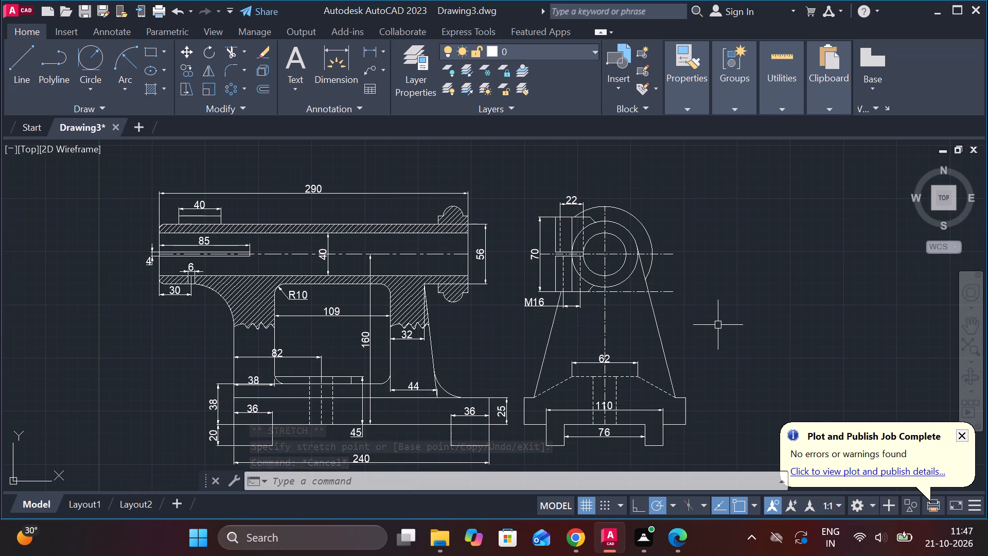
middle_click_drag(718, 325, 709, 271)
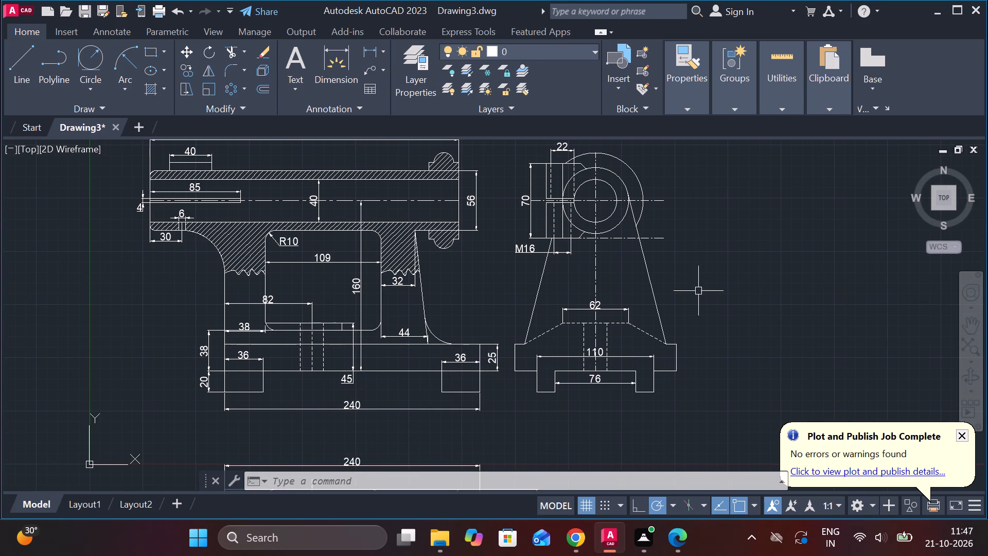
scroll(676, 314, "up", 1)
middle_click_drag(676, 314, 633, 282)
scroll(631, 274, "up", 2)
key("Escape")
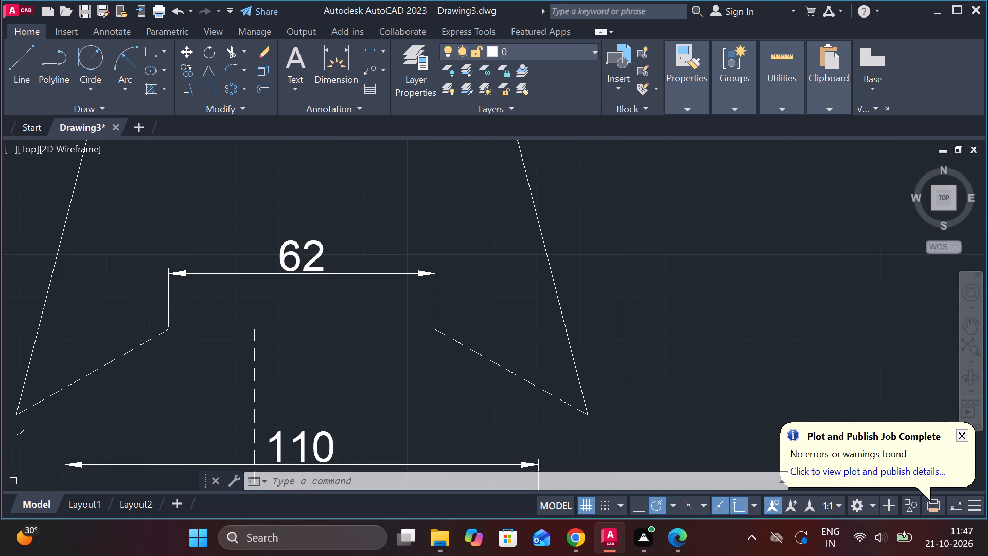
type("F R")
key("space")
key("space")
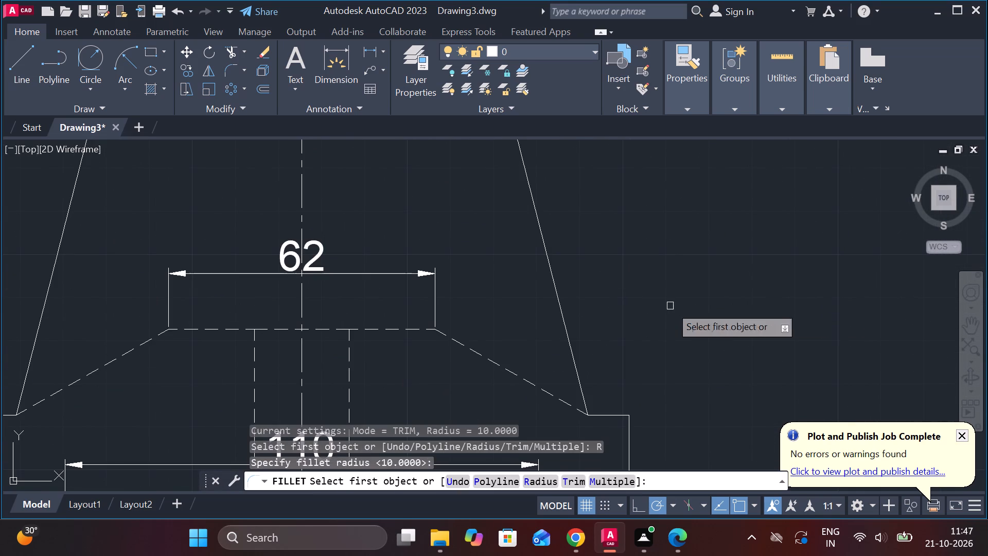
left_click(573, 368)
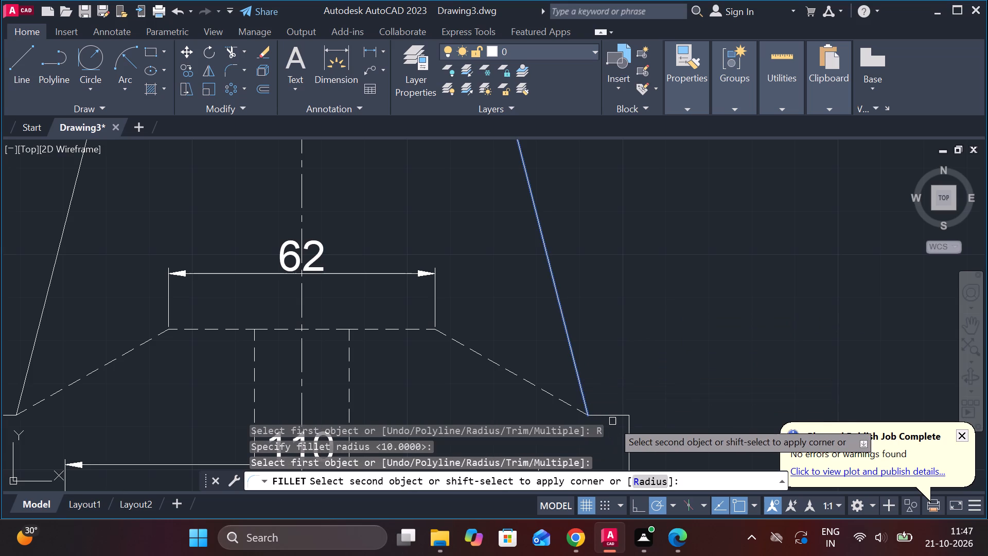
left_click(607, 415)
Fillet the corner between the side view's left sloping edge and the base's top edge with the same radius of 10.
scroll(669, 397, "down", 2)
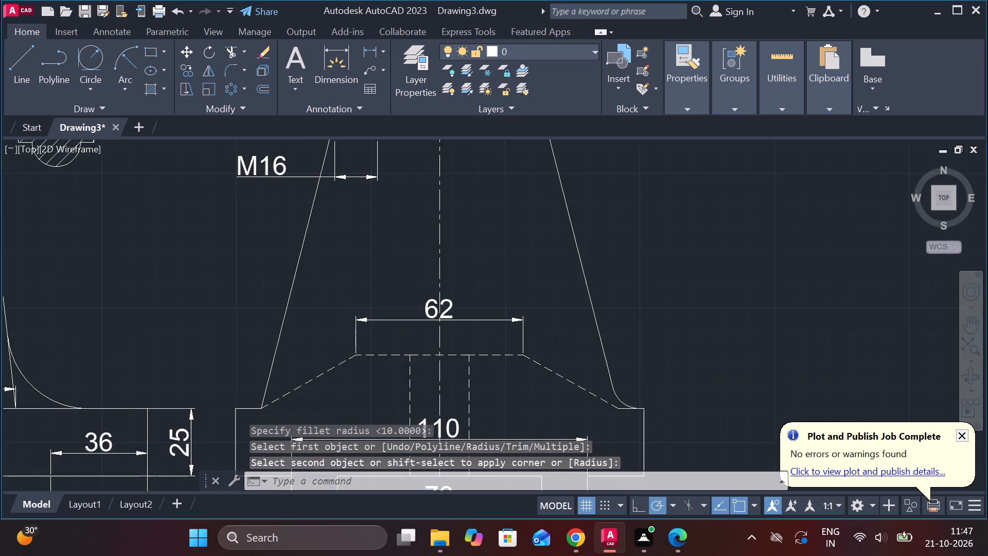
key("space")
middle_click_drag(474, 371, 496, 344)
scroll(440, 356, "up", 2)
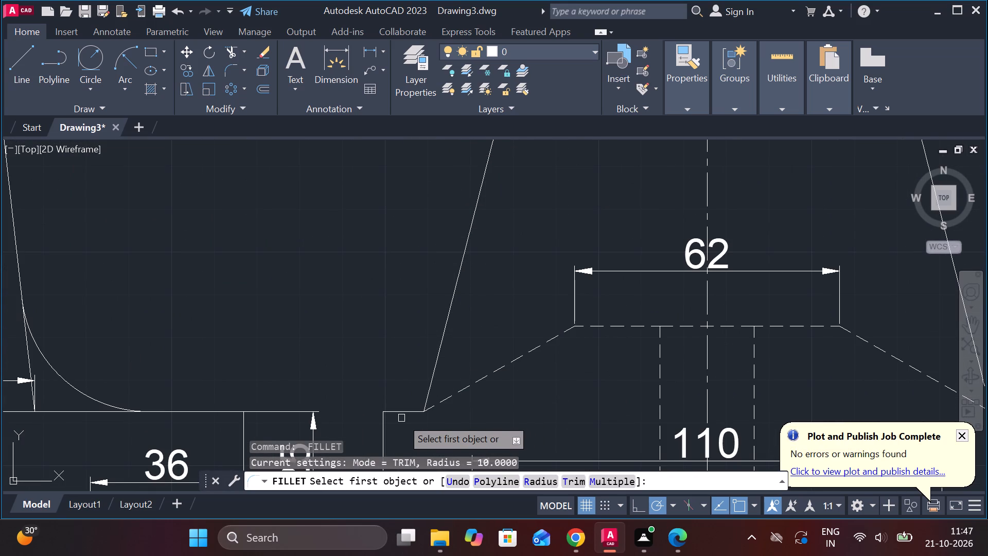
left_click(395, 413)
left_click(434, 386)
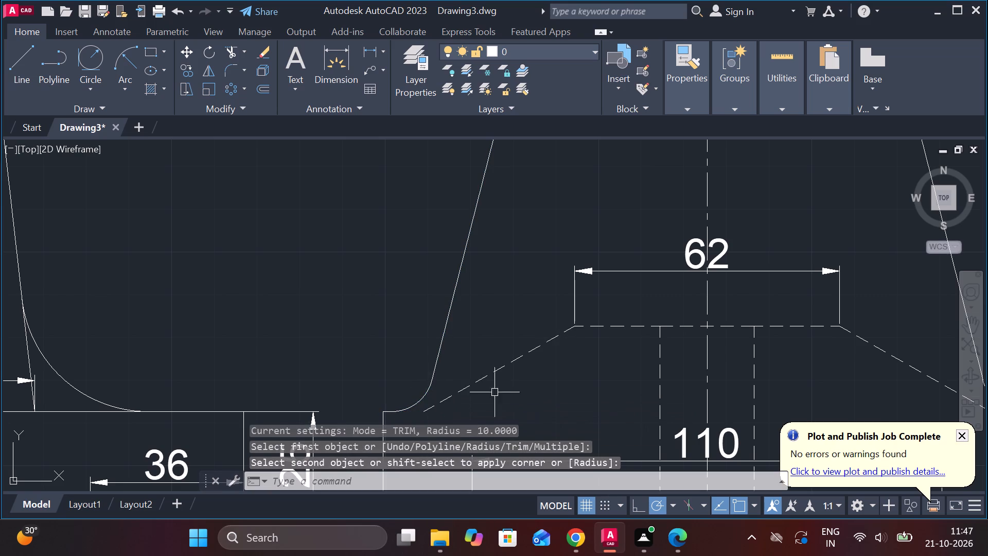
Erase the two sloping dashed lines running from the 62-wide dashed line down to the base corners.
middle_click_drag(535, 392, 557, 310)
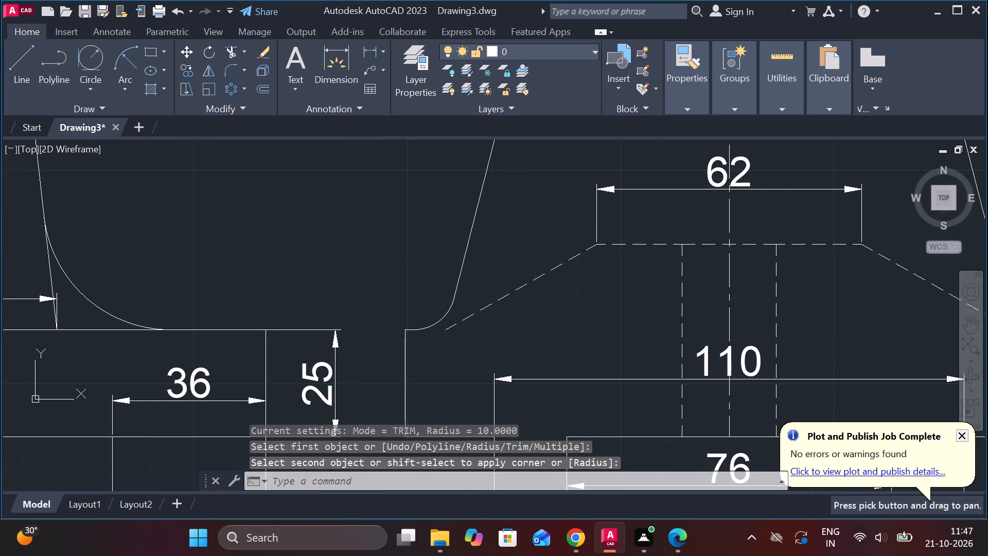
left_click(503, 300)
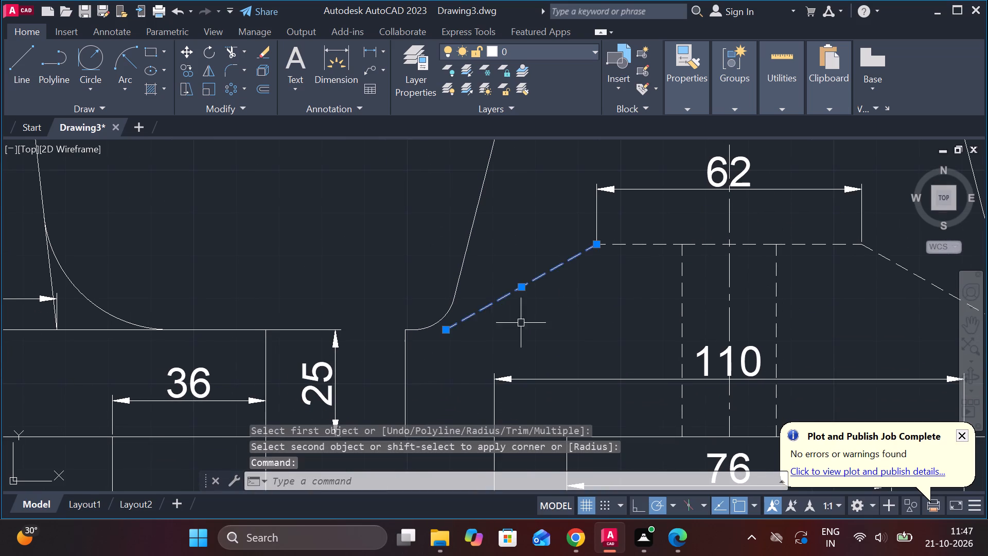
middle_click_drag(504, 326, 469, 327)
left_click(862, 265)
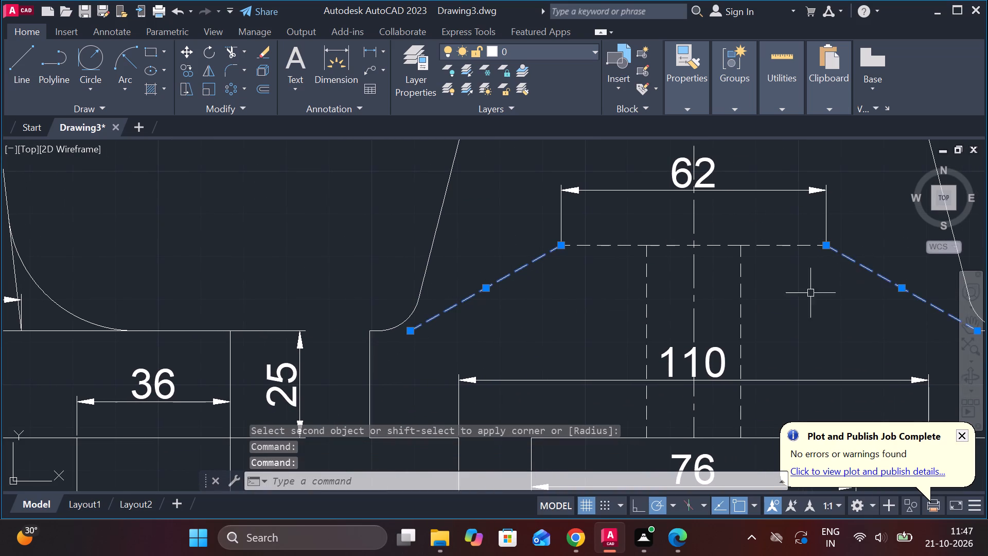
type("E")
key("space")
Erase the leftover short horizontal line beneath the right base fillet in the side view.
scroll(801, 296, "down", 1)
middle_click_drag(801, 296, 750, 293)
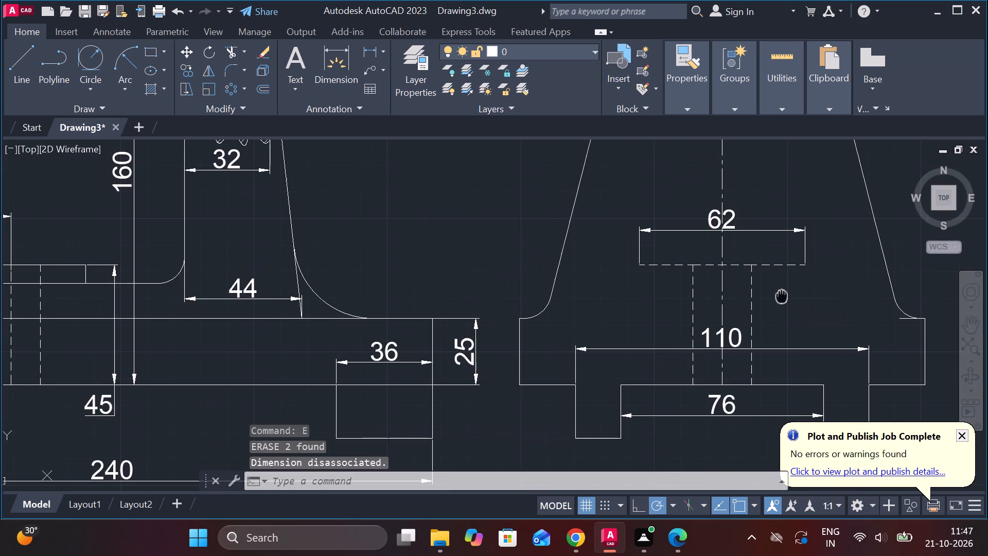
middle_click_drag(750, 293, 720, 292)
scroll(849, 304, "up", 2)
left_click(811, 329)
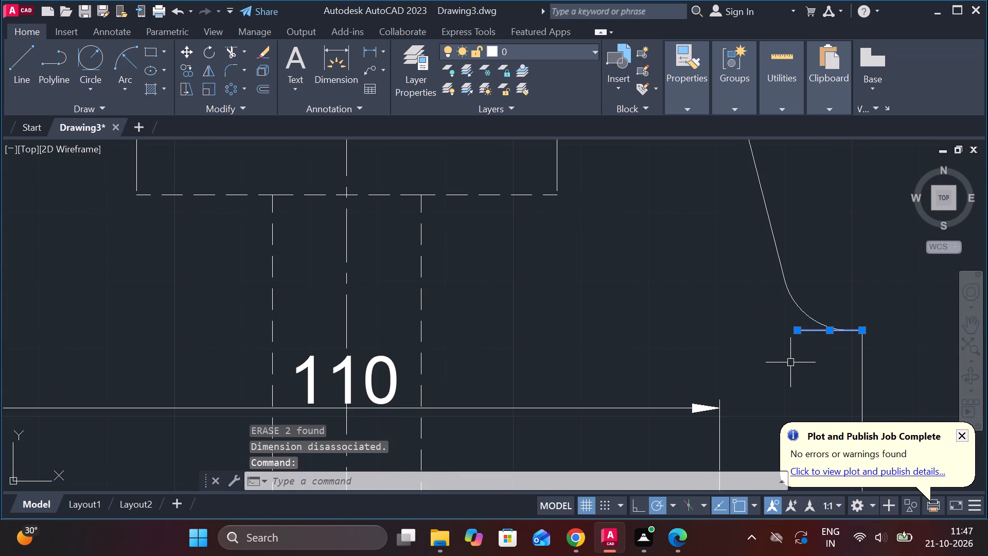
key("e")
key("space")
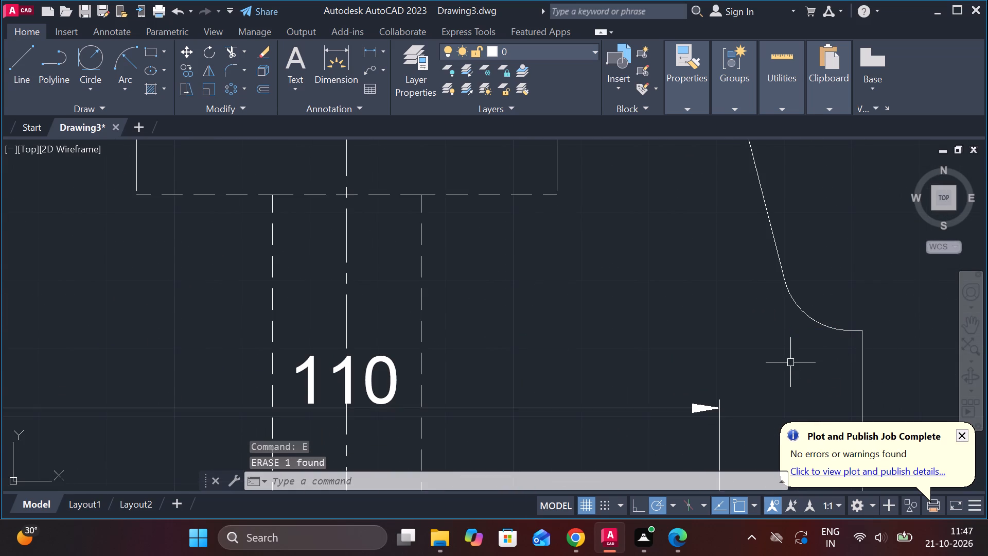
Draw a line tangent to the left base fillet up to the left end of the 62-wide dashed line.
scroll(753, 327, "down", 1)
middle_click_drag(626, 321, 662, 329)
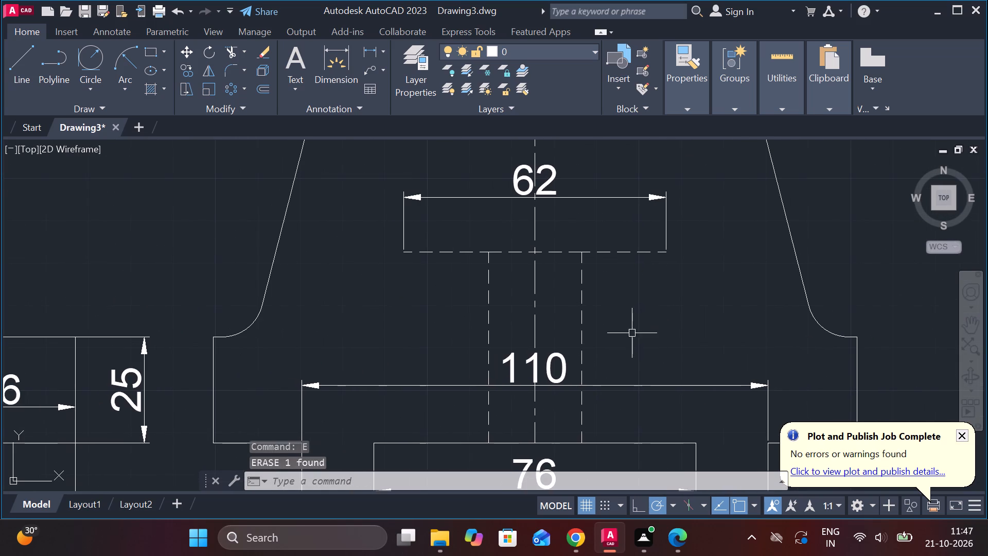
key("l")
key("Return")
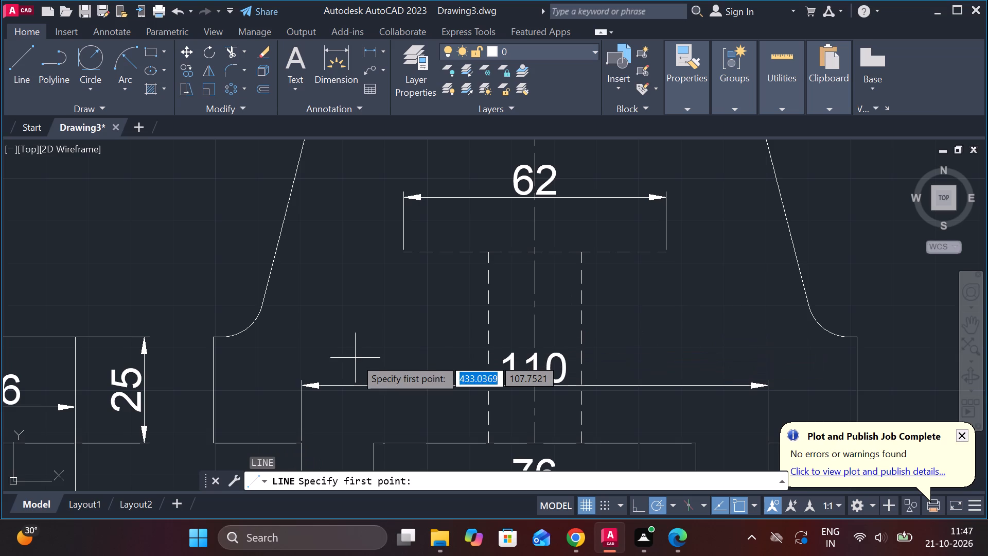
type("TAN")
key("space")
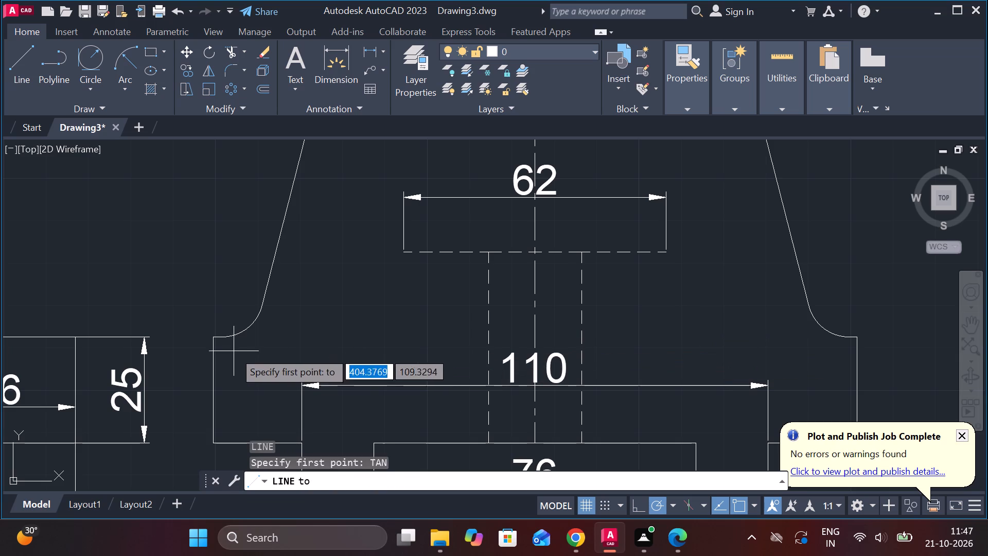
left_click(247, 339)
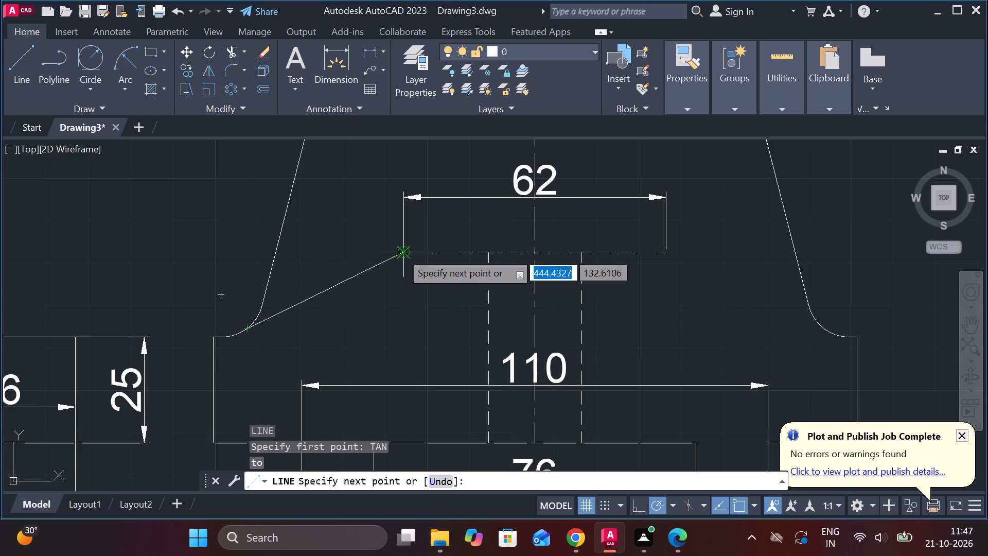
left_click(401, 252)
key("Escape")
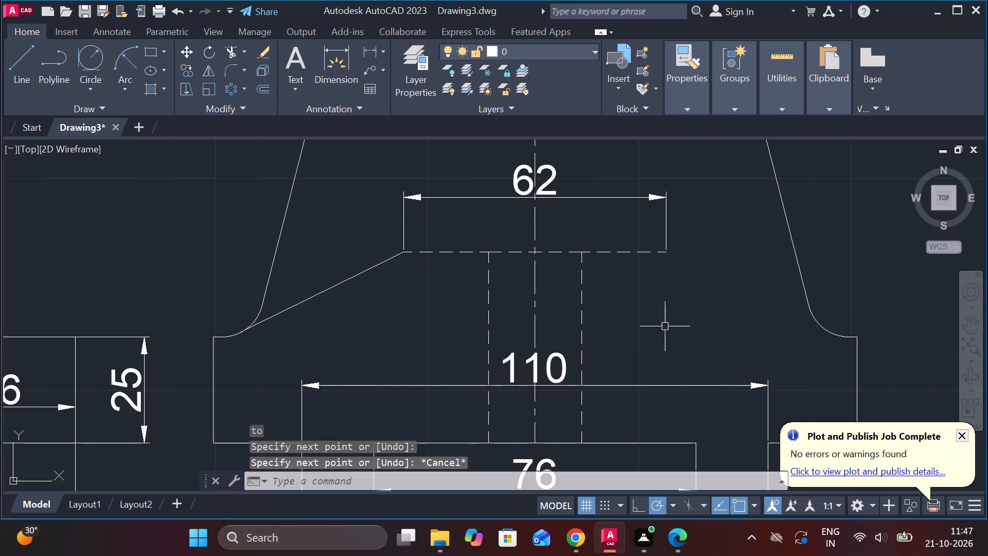
Draw a line tangent to the right base fillet up to the right end of the 62-wide dashed line.
key("l")
key("Return")
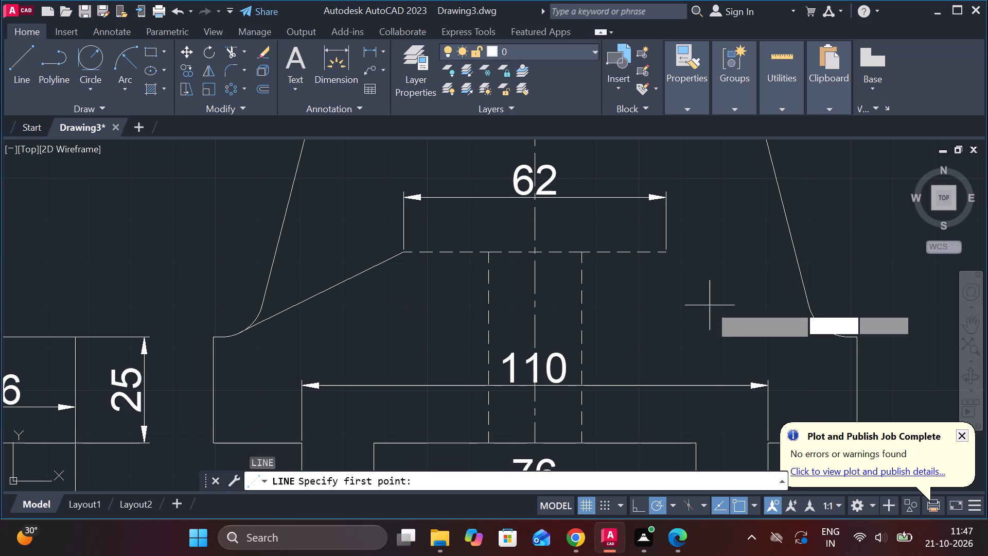
type("TAN")
key("Return")
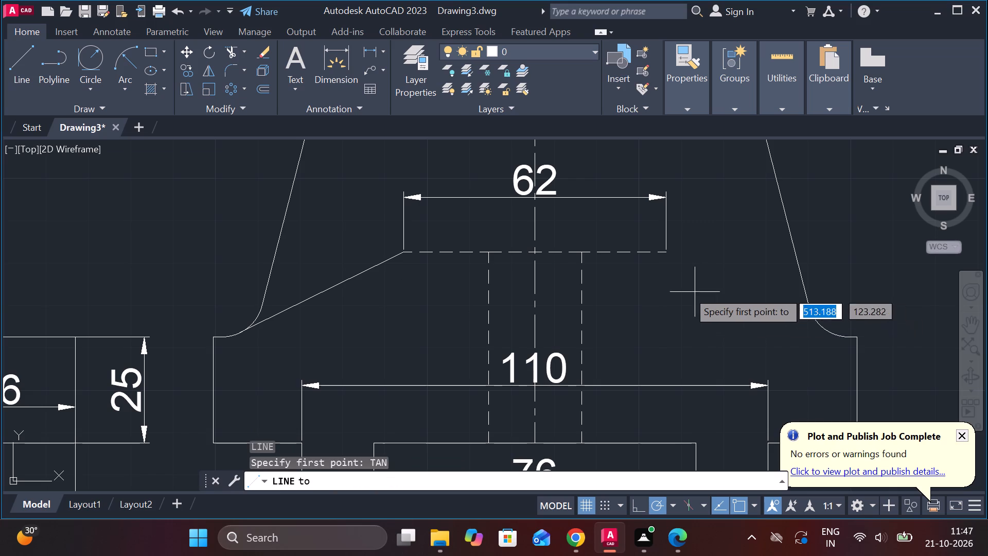
left_click(821, 334)
scroll(676, 256, "up", 2)
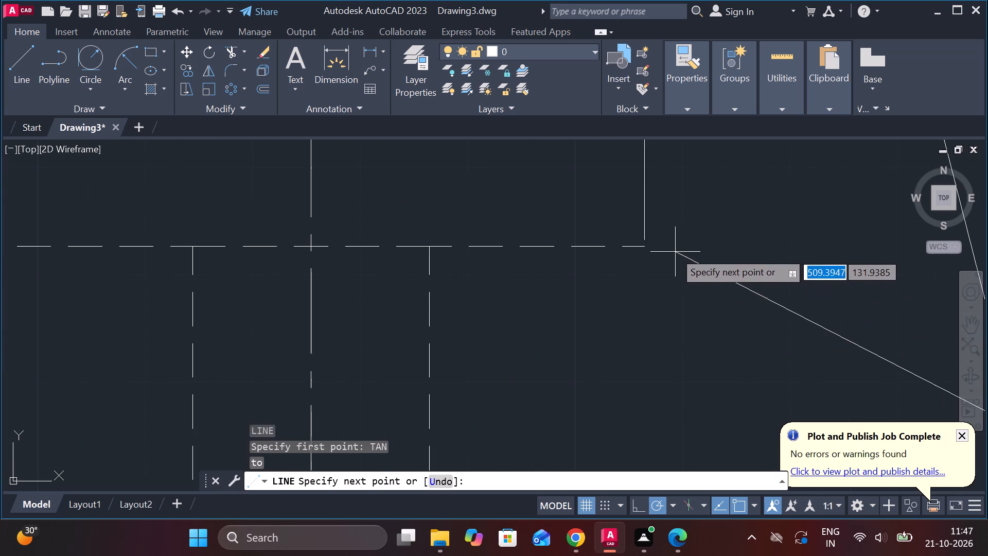
left_click(650, 247)
scroll(687, 220, "down", 2)
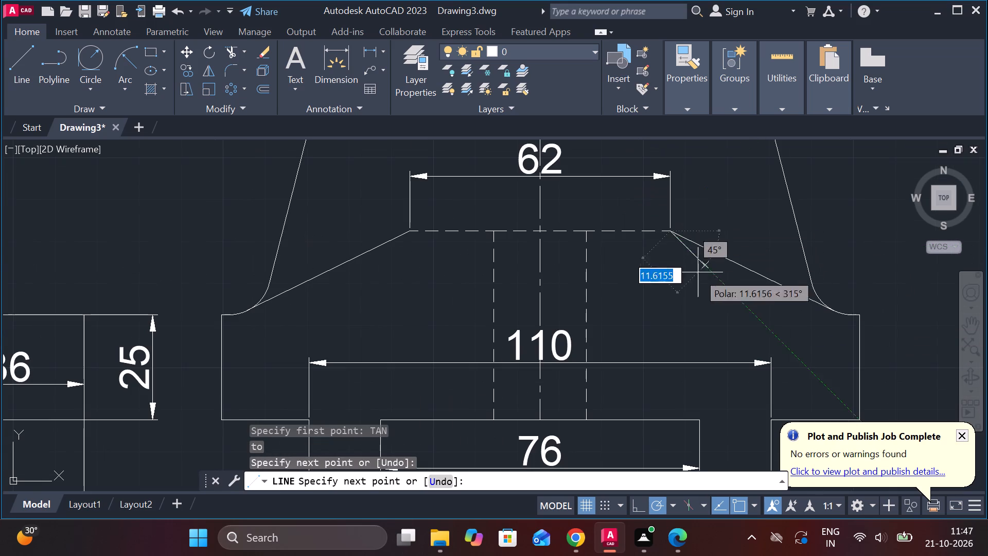
key("Escape")
Change the linetype of the two sloping lines tangent to the base fillets in the side view to CENTER.
left_click(710, 256)
key("Escape")
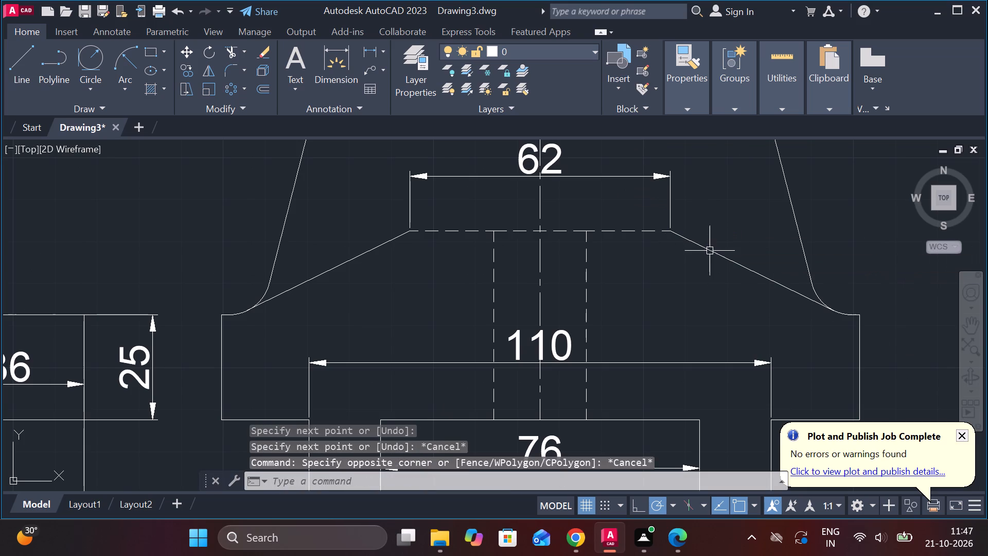
left_click(709, 251)
left_click(379, 254)
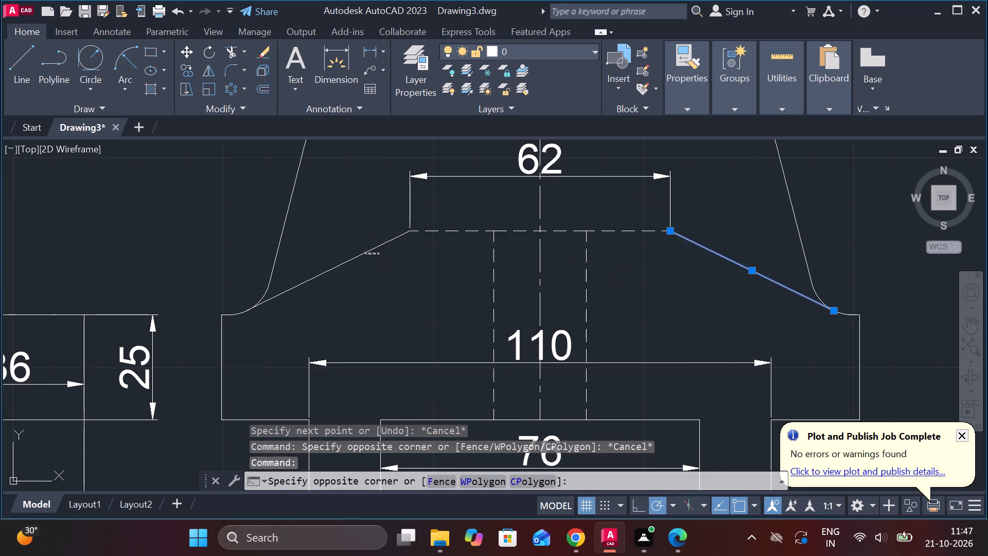
left_click(365, 253)
left_click(370, 251)
left_click(685, 103)
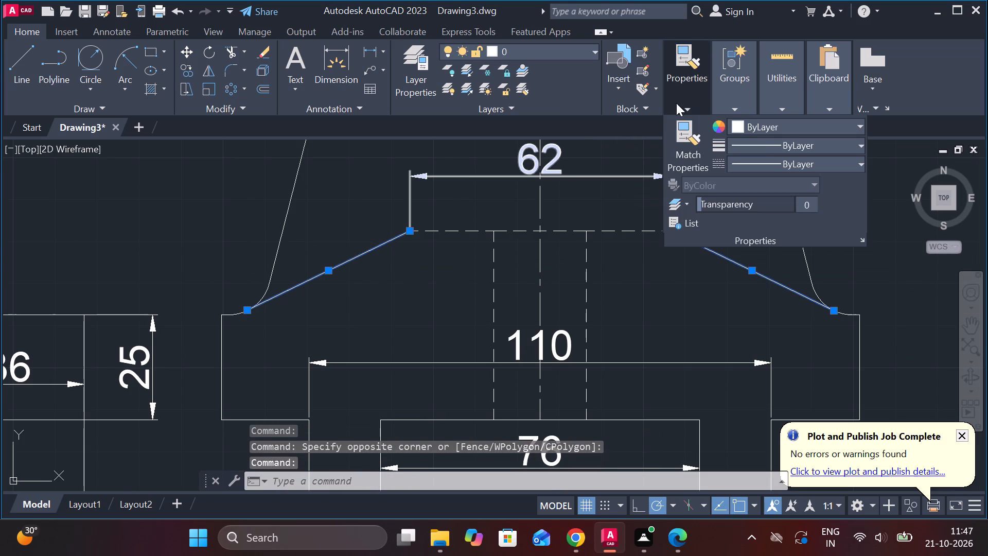
left_click(800, 164)
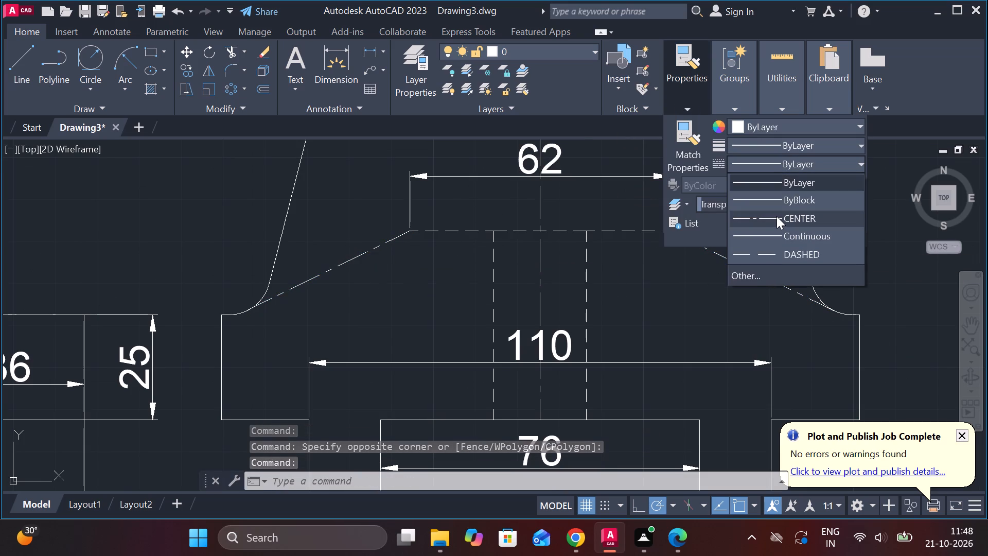
left_click(777, 216)
key("Escape")
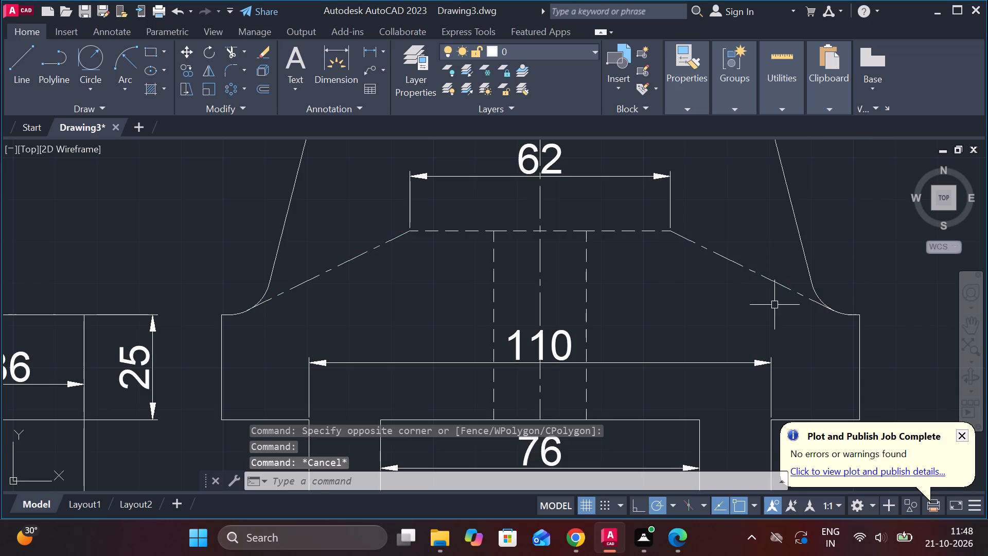
Add a diameter dimension to the outermost arc of the side view and move its text outside the arc, above the upper right.
scroll(774, 305, "down", 2)
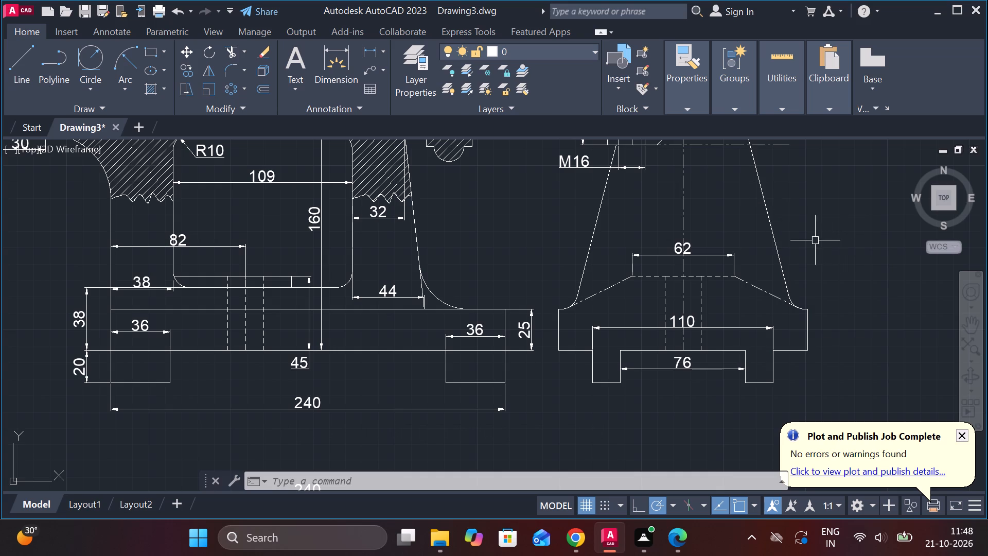
middle_click_drag(812, 238, 745, 353)
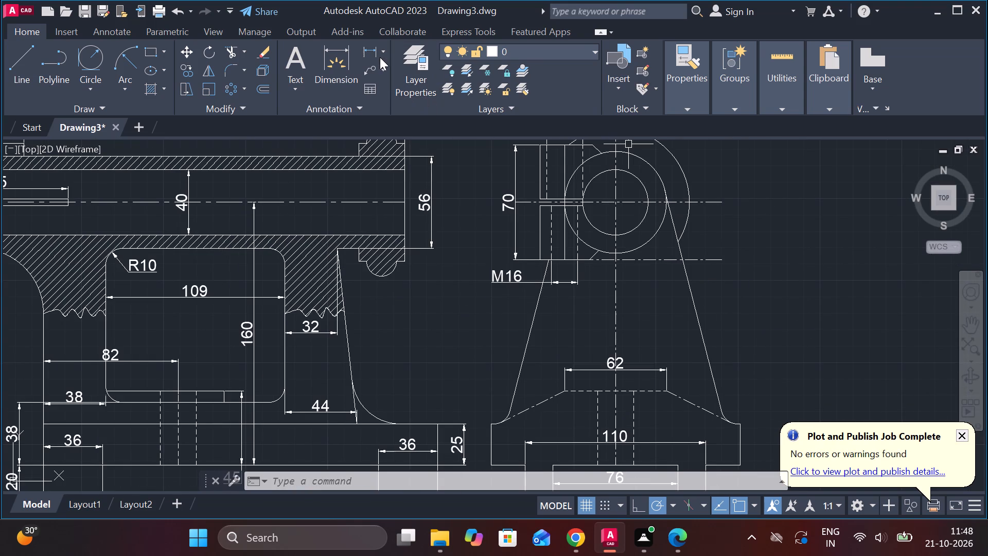
left_click(380, 57)
left_click(413, 233)
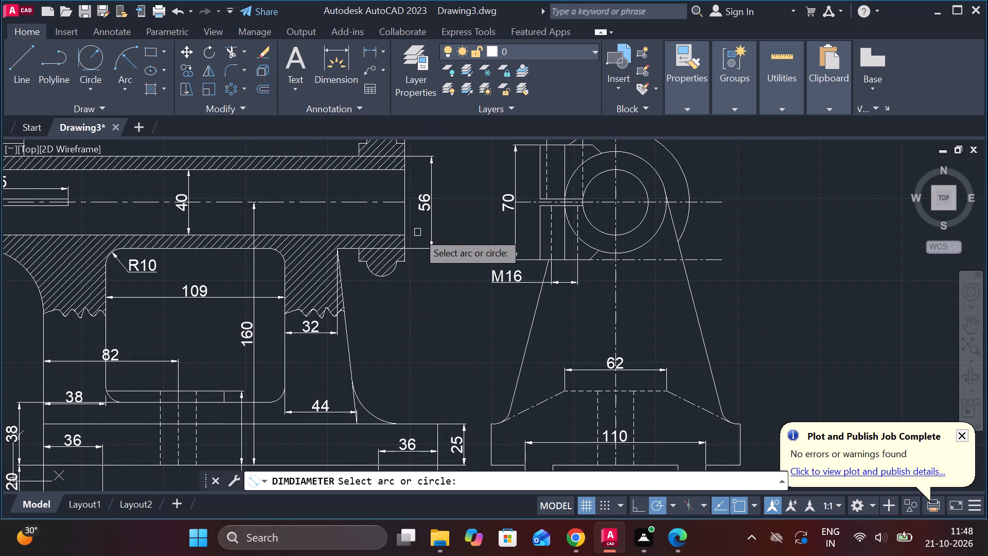
middle_click_drag(498, 236, 387, 330)
left_click(555, 241)
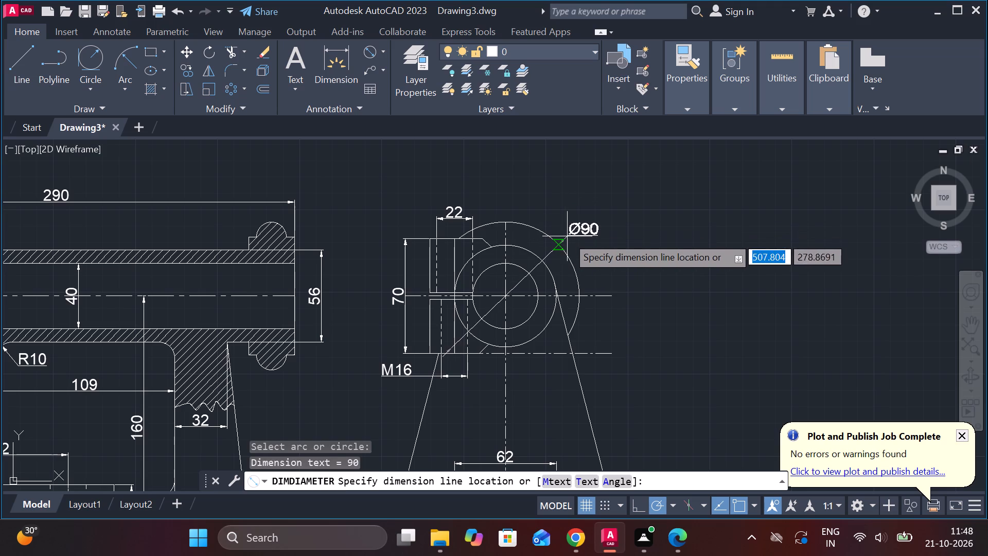
left_click(570, 235)
left_click(531, 268)
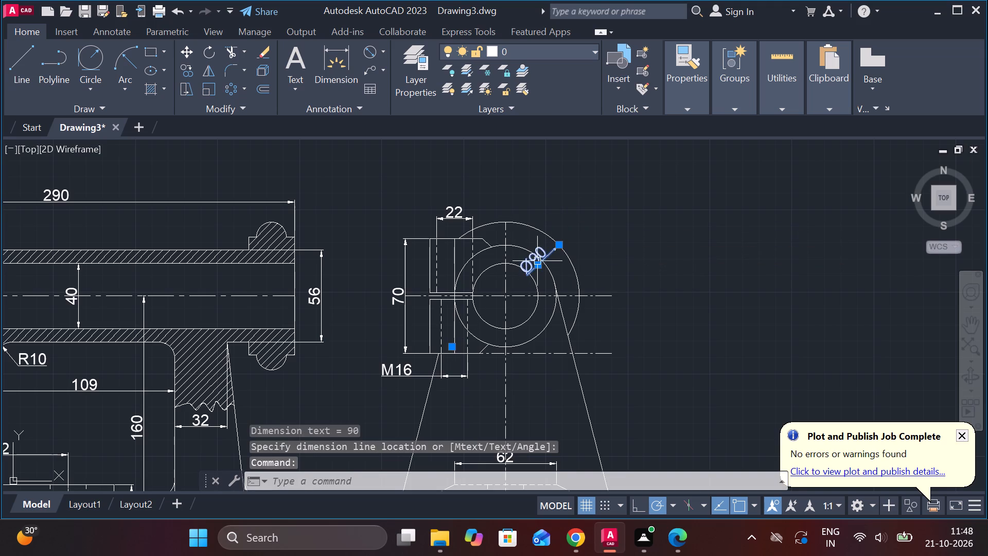
left_click(537, 263)
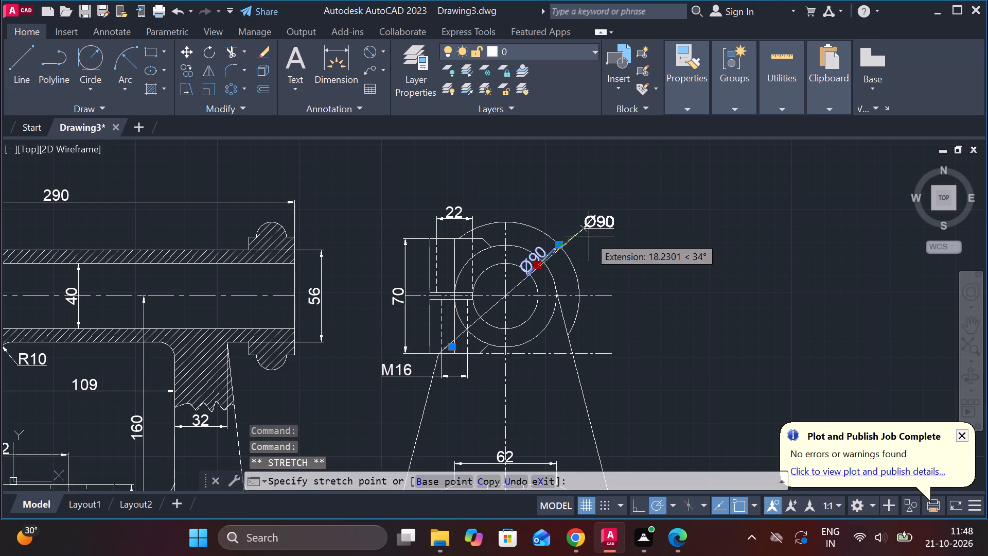
left_click(589, 236)
key("Escape")
Add a diameter dimension to the middle circle of the side view, with its text above the outer arc.
key("space")
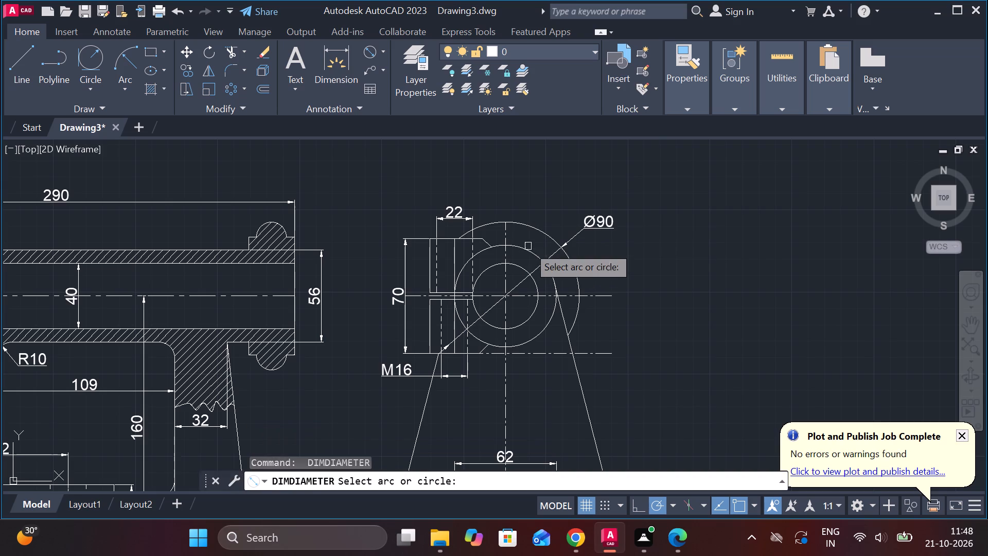
left_click(521, 246)
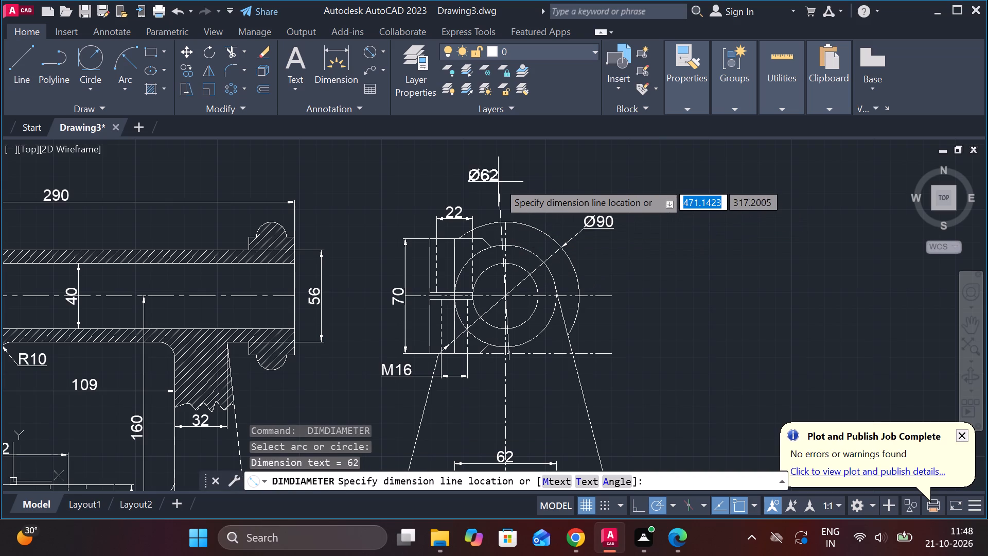
left_click(535, 206)
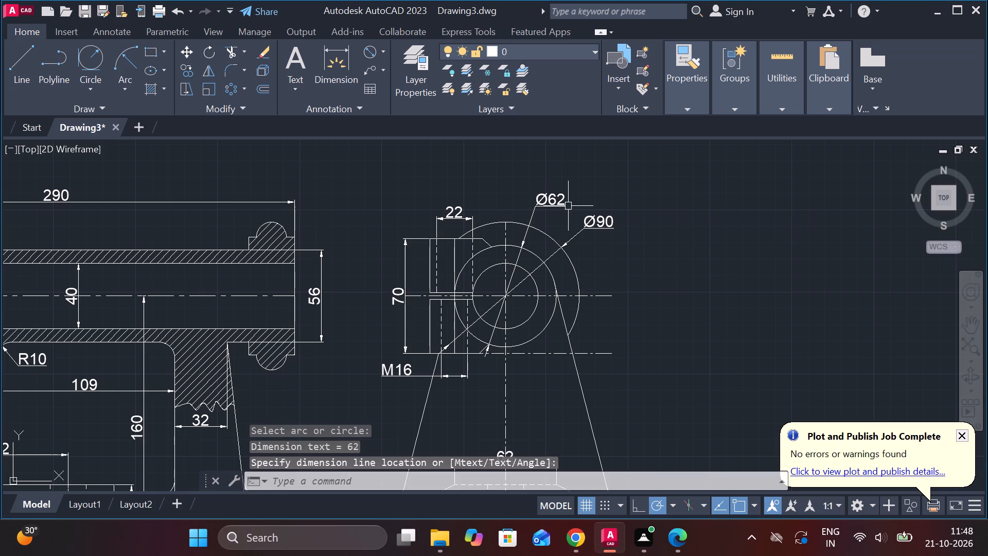
Extend the side view's horizontal centre line through the circles towards the front view.
scroll(669, 330, "down", 1)
middle_click_drag(675, 335, 660, 188)
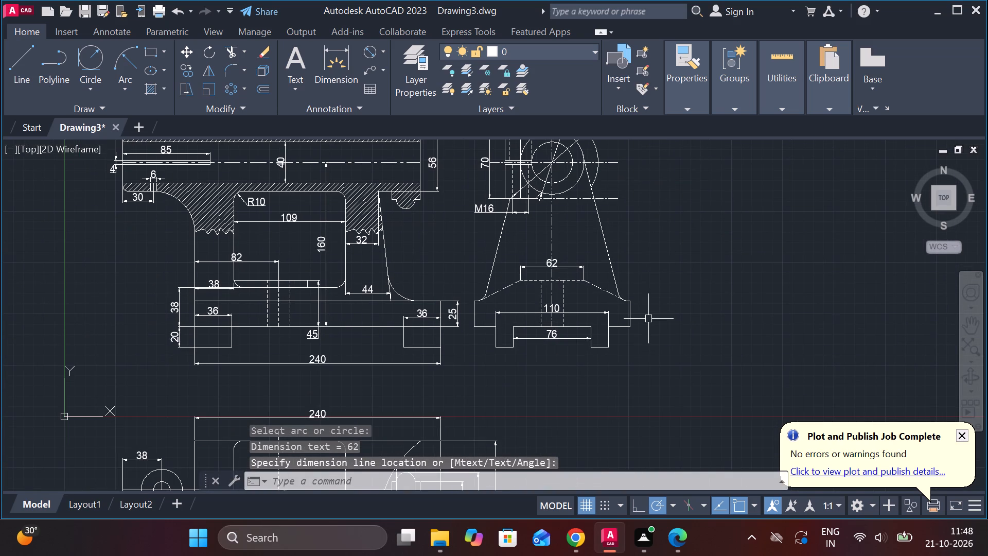
scroll(648, 322, "down", 1)
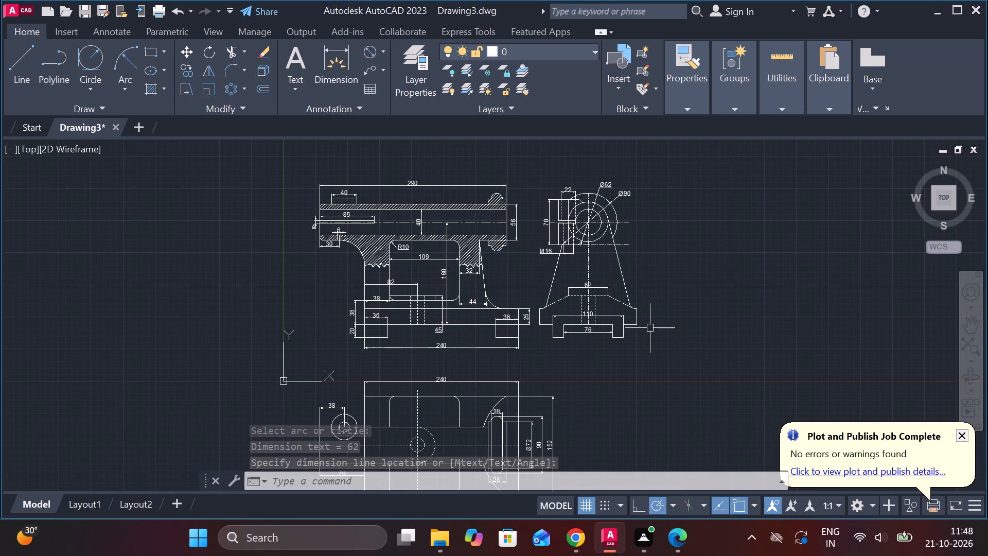
scroll(508, 203, "up", 3)
scroll(558, 255, "up", 1)
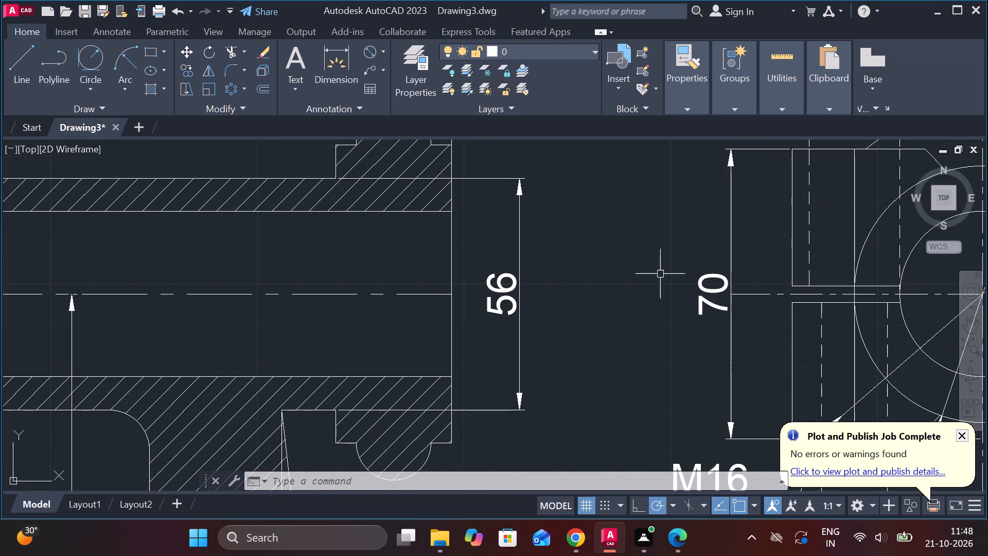
middle_click_drag(659, 274, 592, 271)
type("EX")
key("space")
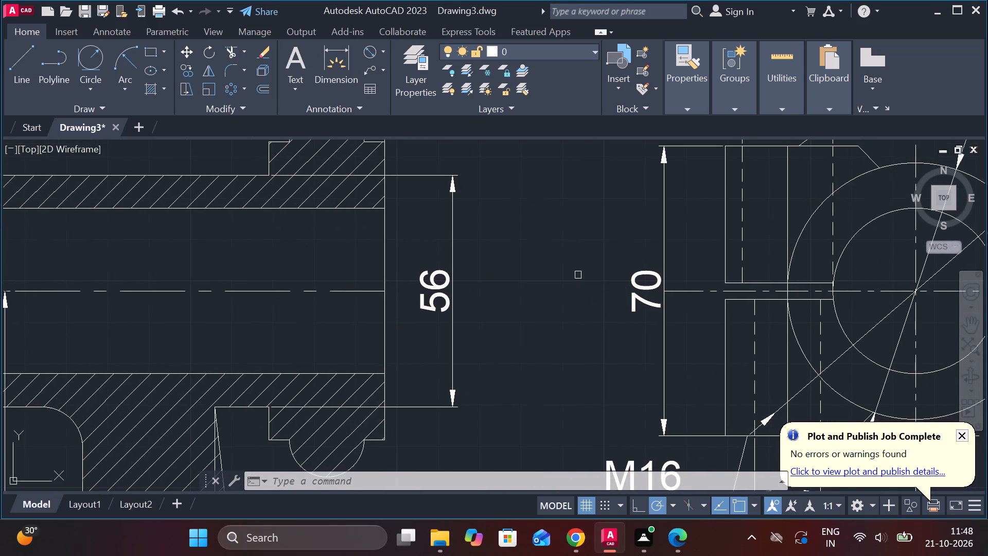
left_click(693, 294)
scroll(635, 305, "down", 3)
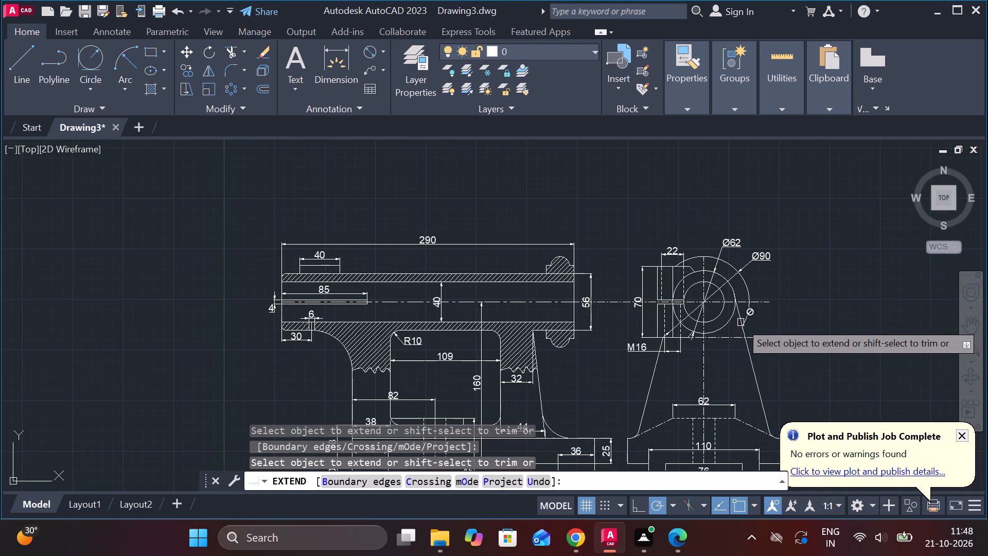
key("Escape")
Draw a closed rectangle 16 wide and 34 high with lines in the empty area to the right of the body's side view.
scroll(858, 320, "down", 1)
middle_click_drag(858, 320, 754, 167)
middle_click_drag(708, 373, 702, 282)
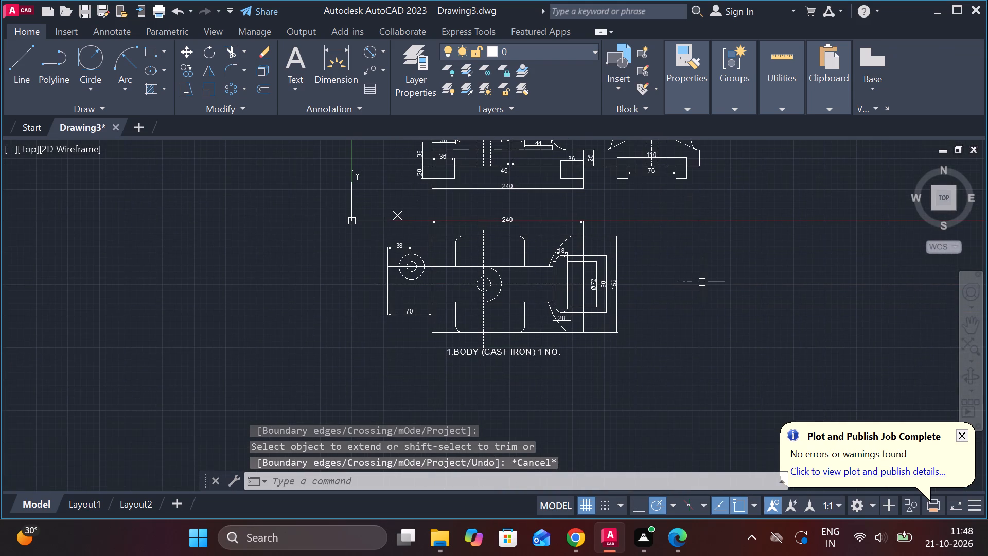
middle_click_drag(702, 282, 685, 325)
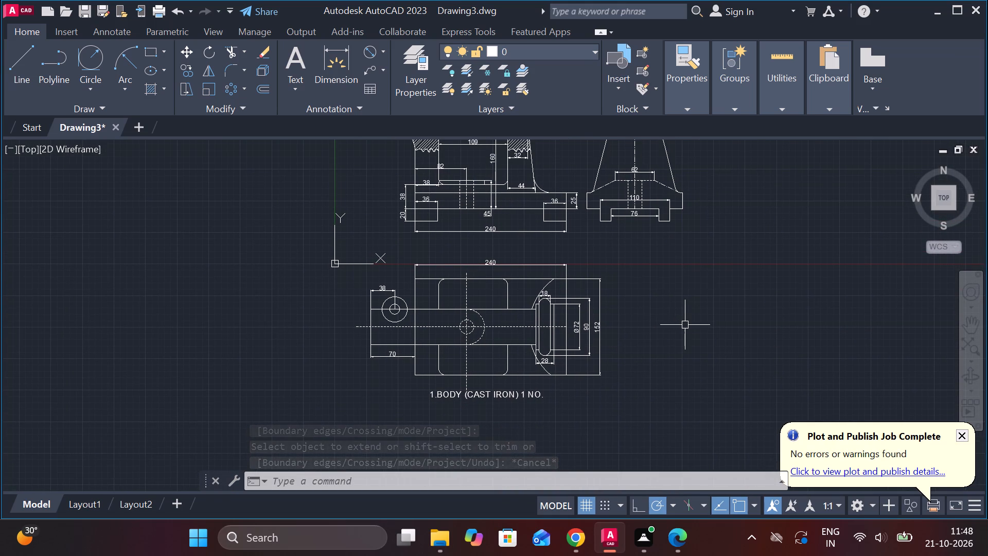
middle_click_drag(690, 270, 422, 359)
middle_click_drag(505, 252, 468, 271)
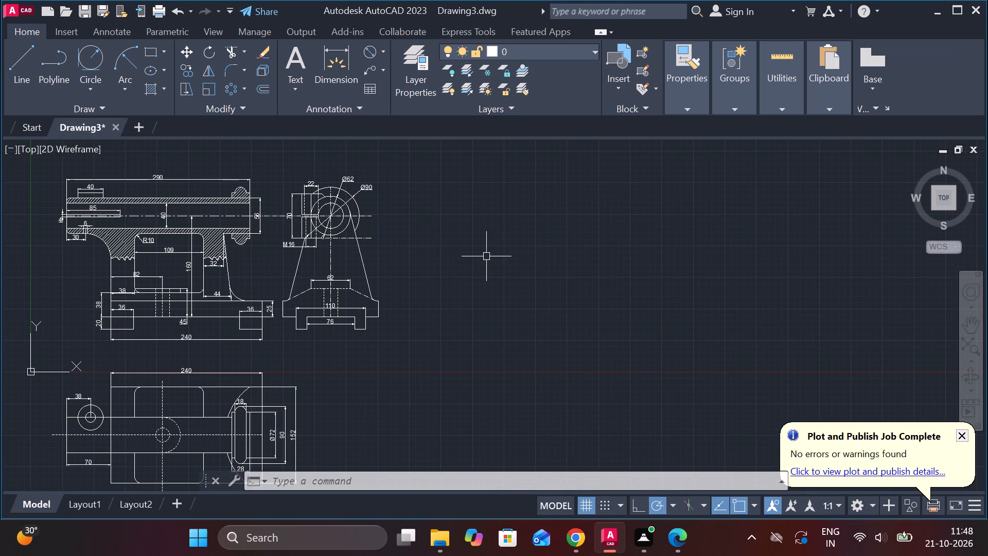
key("Escape")
key("l")
key("Return")
left_click(521, 213)
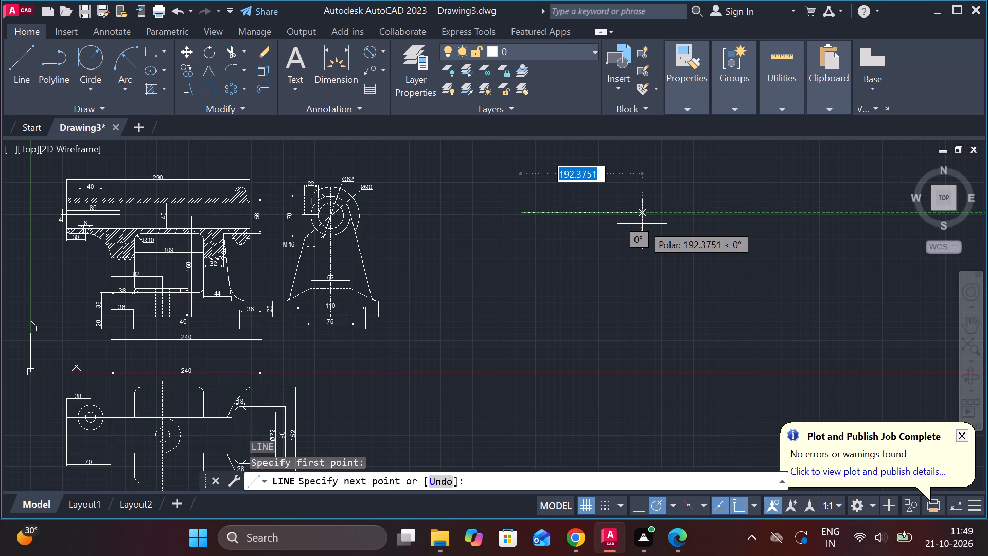
type("16")
key("space")
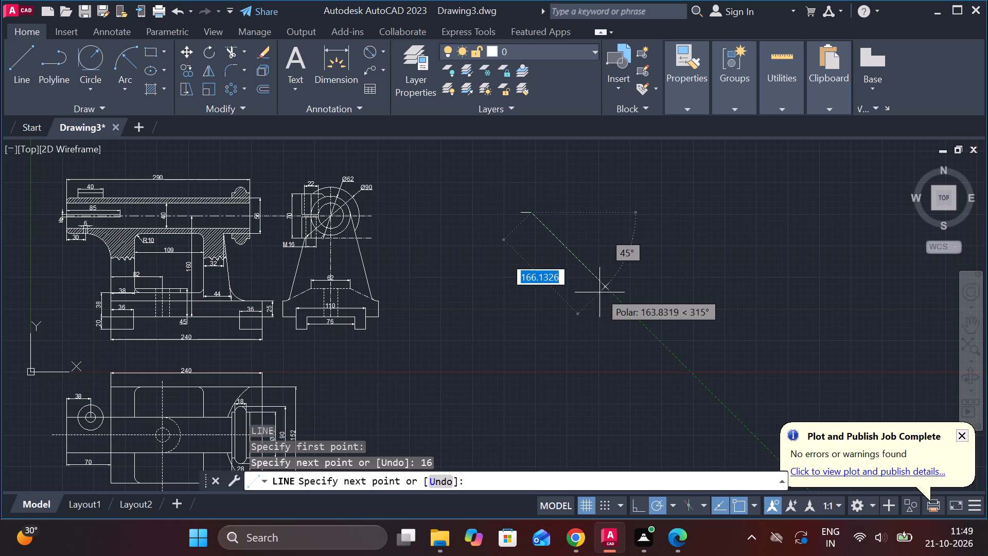
scroll(529, 243, "up", 2)
middle_click_drag(528, 242, 541, 295)
scroll(541, 268, "up", 1)
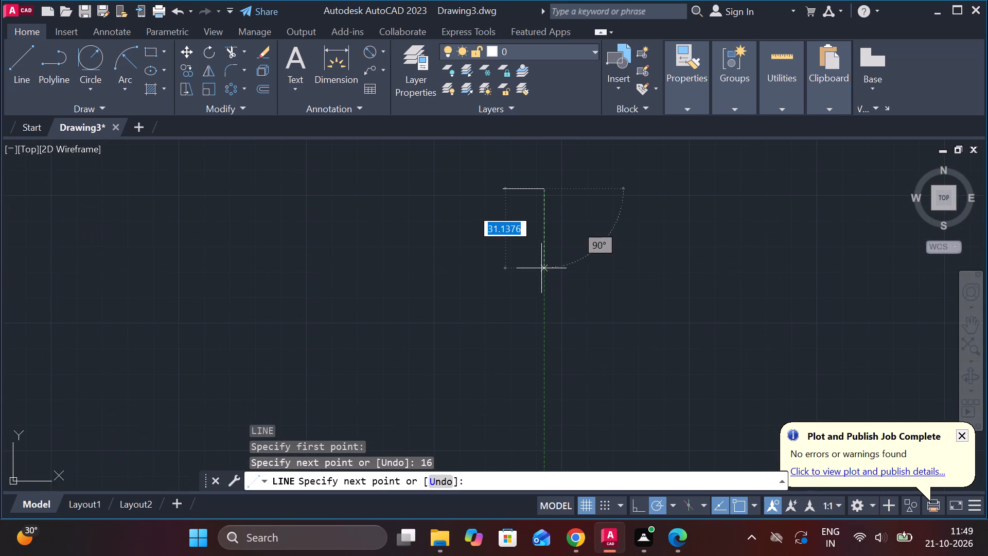
type("34")
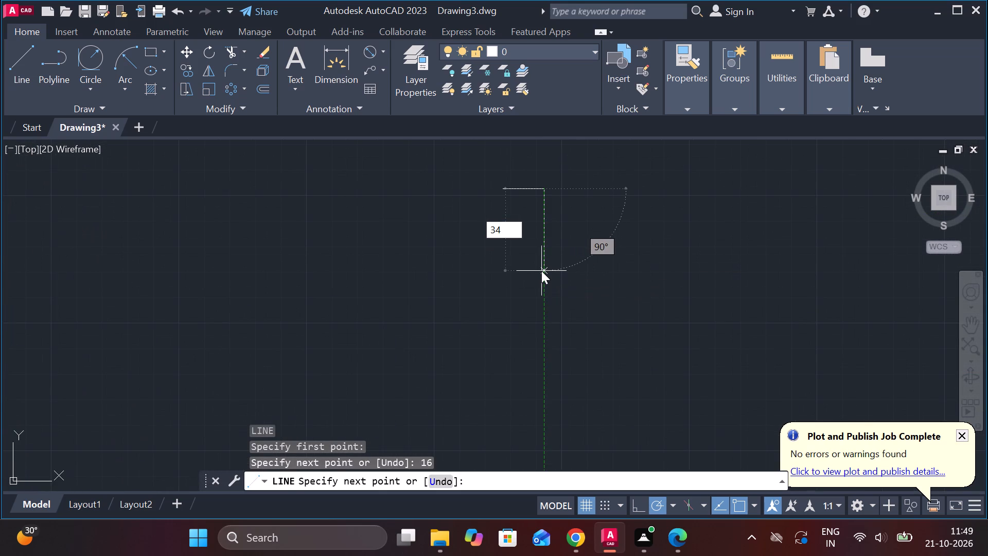
key("space")
type("16")
key("space")
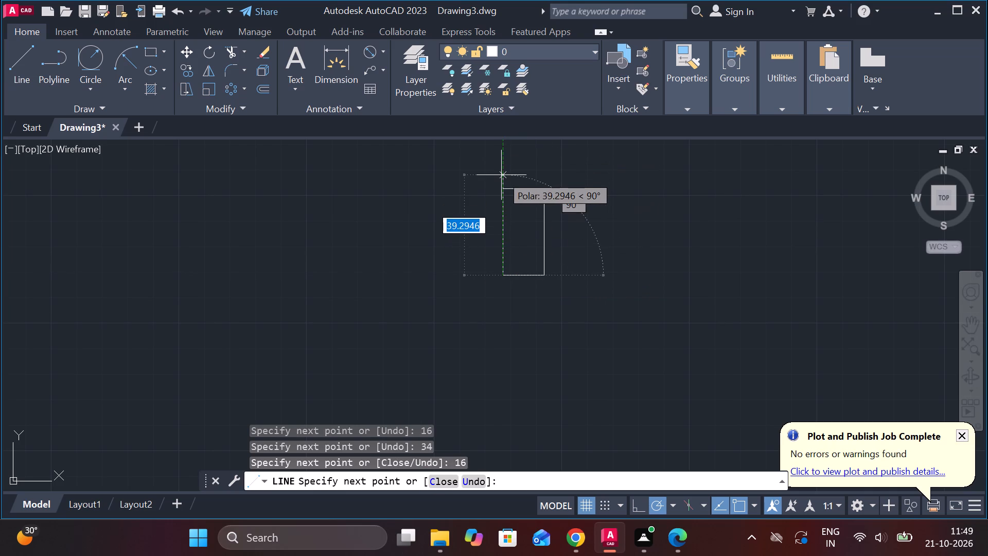
left_click(504, 188)
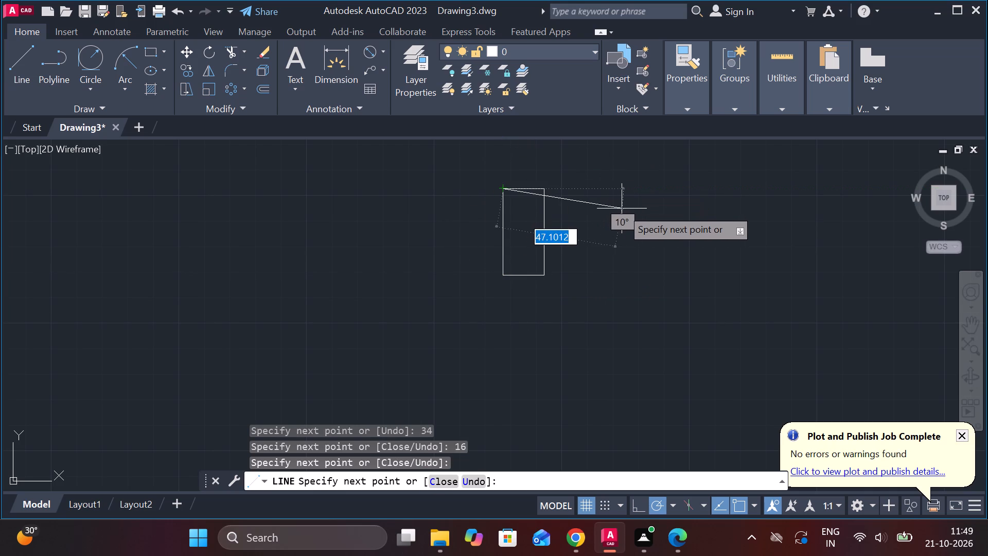
key("Escape")
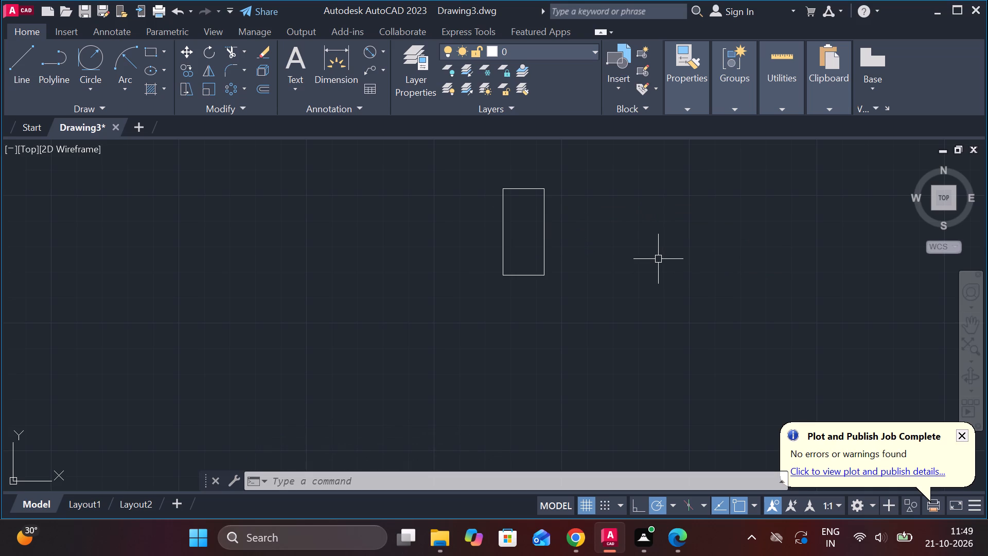
Draw a vertical line 124 long downwards from the midpoint of the new rectangle's top edge.
key("l")
key("Return")
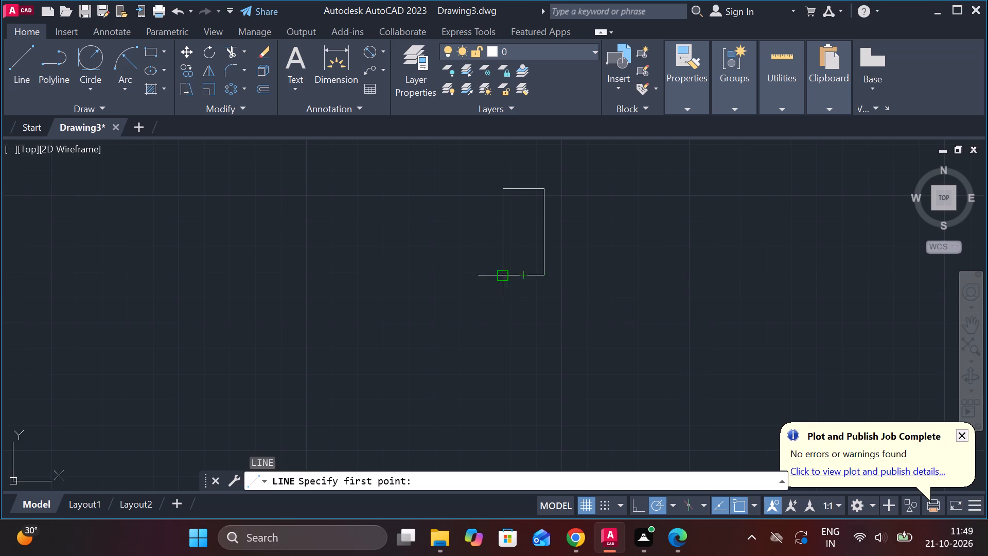
key("Escape")
key("l")
key("Return")
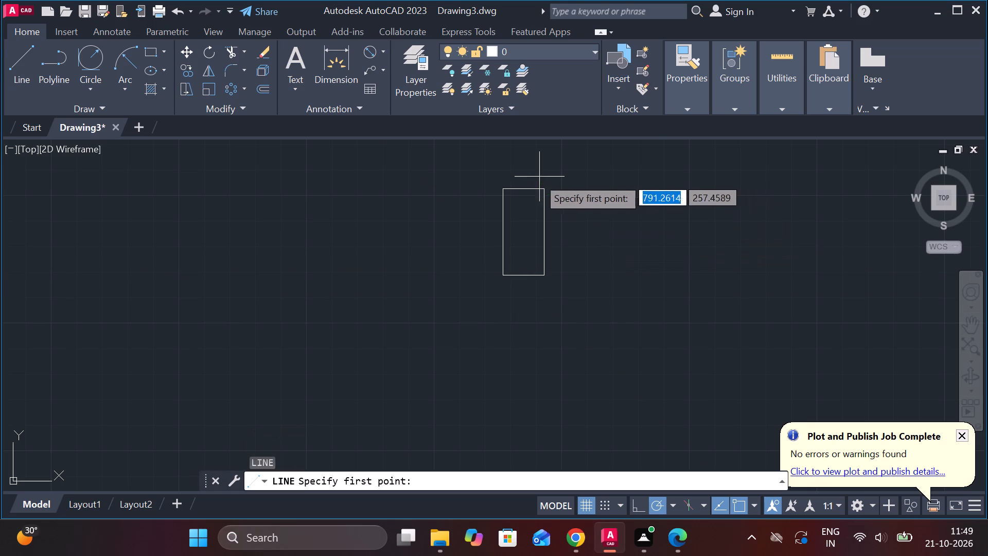
left_click(521, 190)
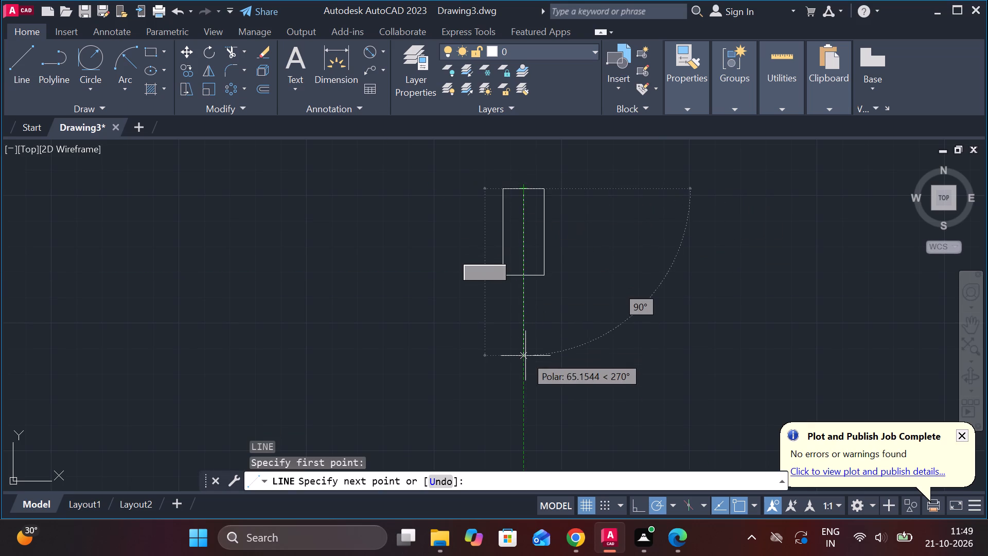
type("124")
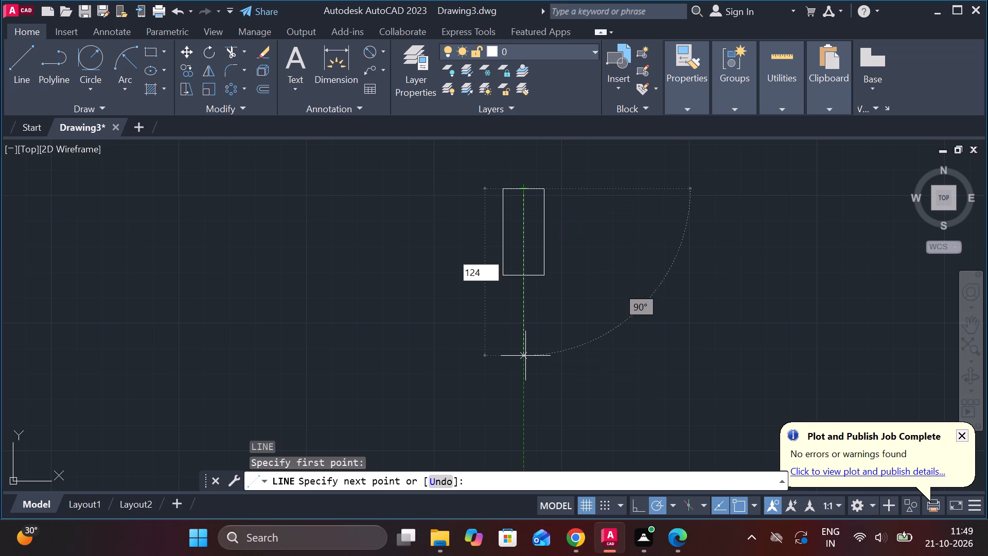
key("space")
scroll(597, 346, "down", 1)
middle_click_drag(597, 346, 570, 300)
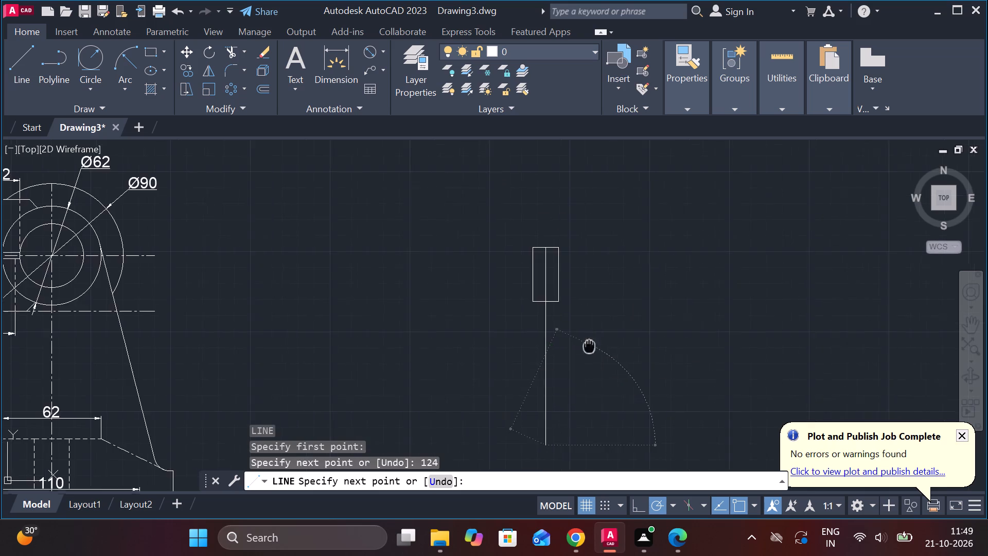
Draw a horizontal line at the lower end of the 124-long vertical line, reaching 8 to each side of it.
middle_click_drag(570, 300, 561, 273)
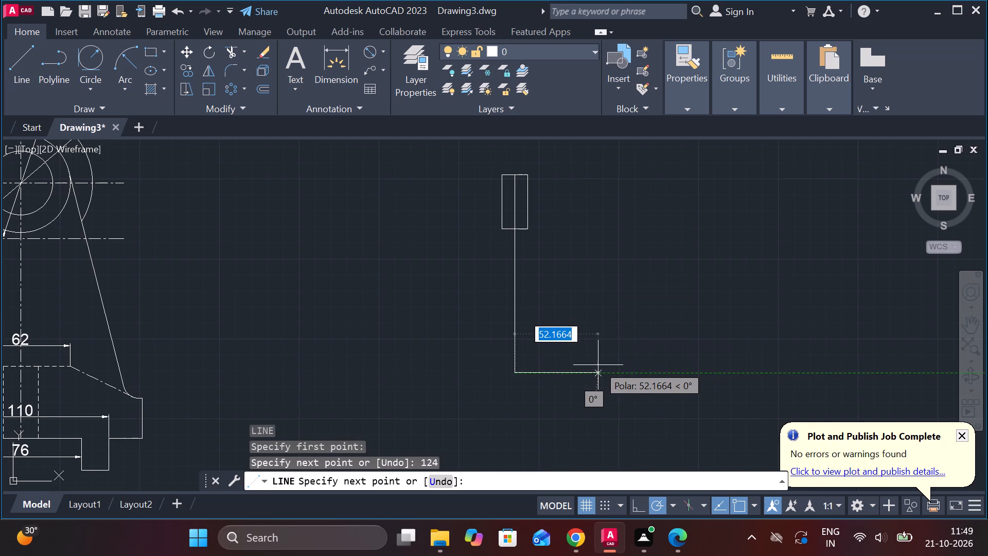
key("8")
key("Return")
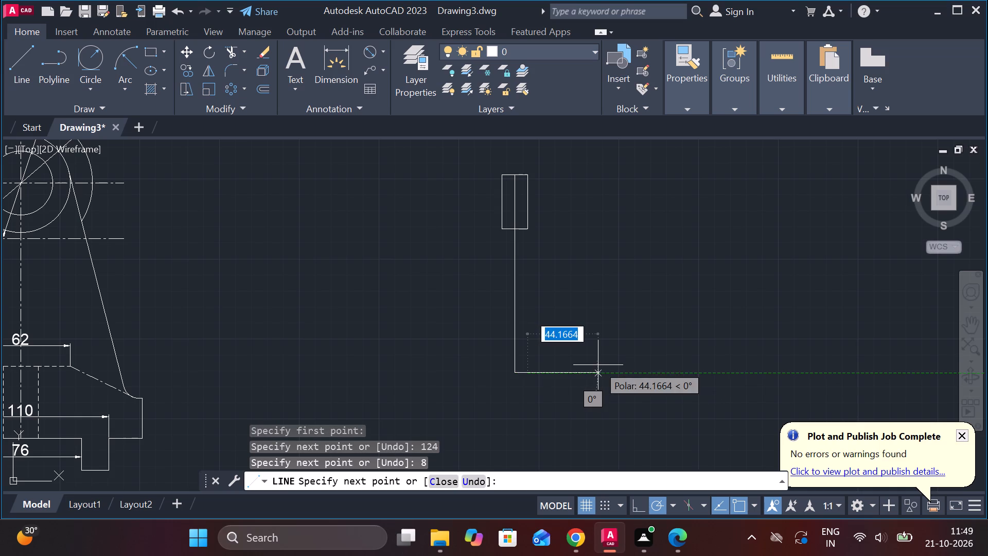
key("Escape")
scroll(532, 365, "up", 1)
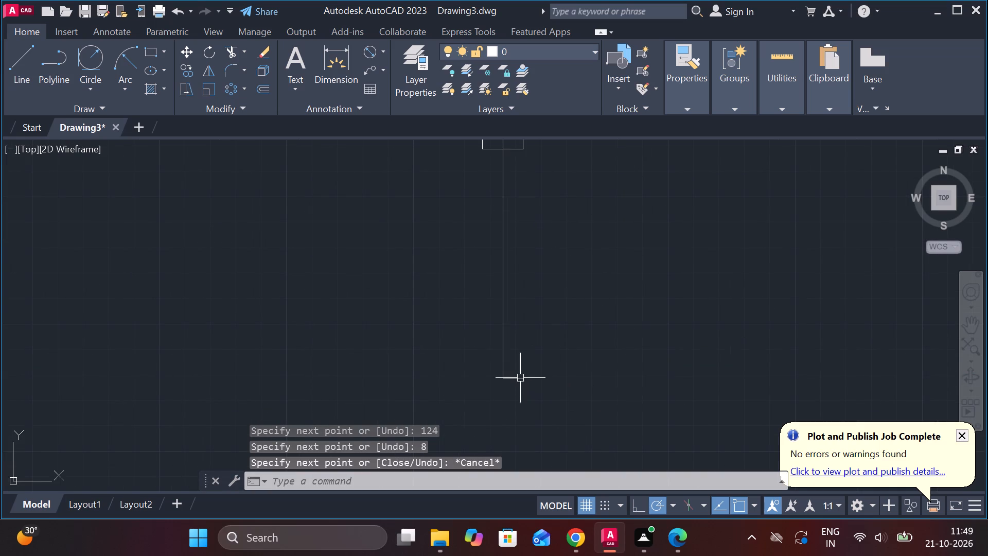
left_click(520, 378)
left_click(549, 420)
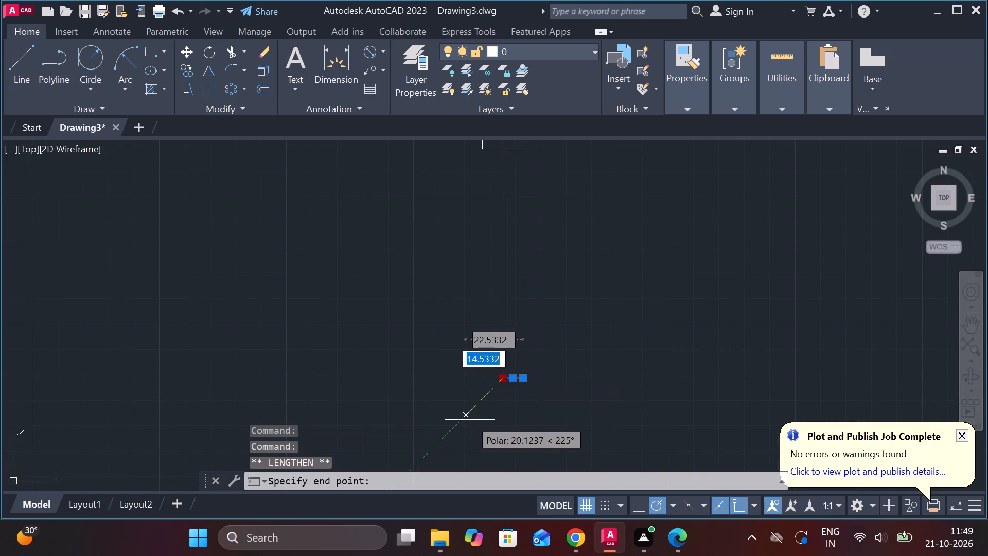
key("8")
key("Return")
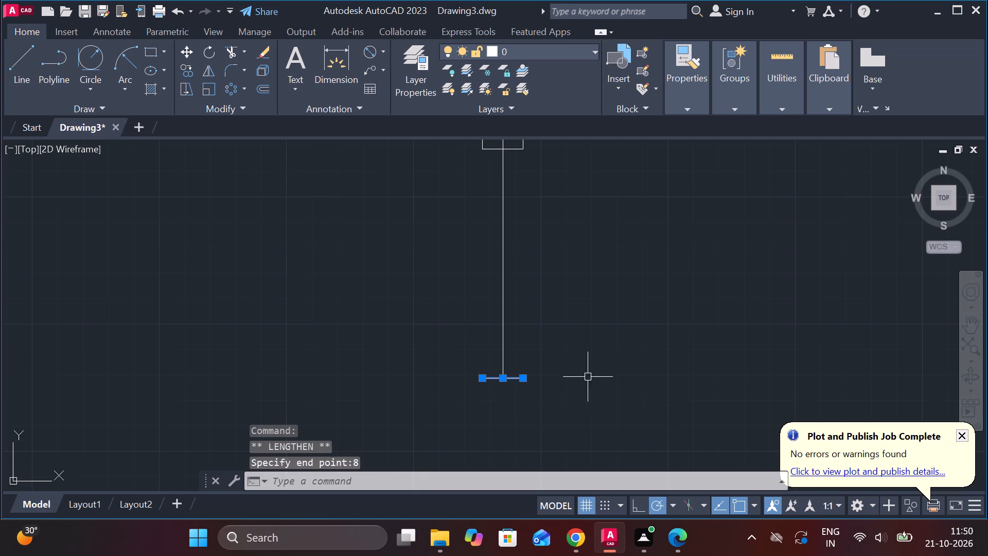
key("Escape")
Offset the bottom horizontal line upwards by 32.
left_click(519, 379)
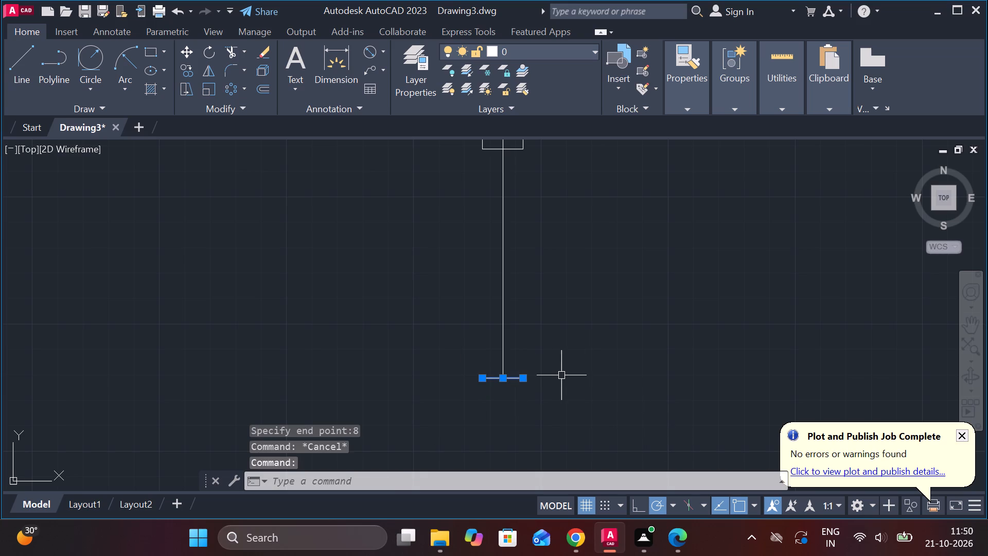
key("o")
key("Return")
key("Return")
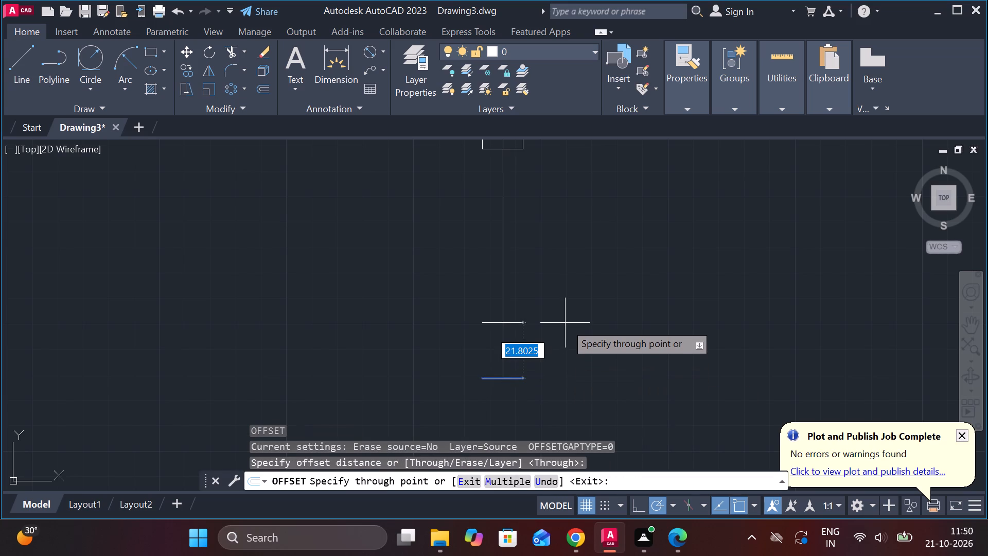
type("32")
key("space")
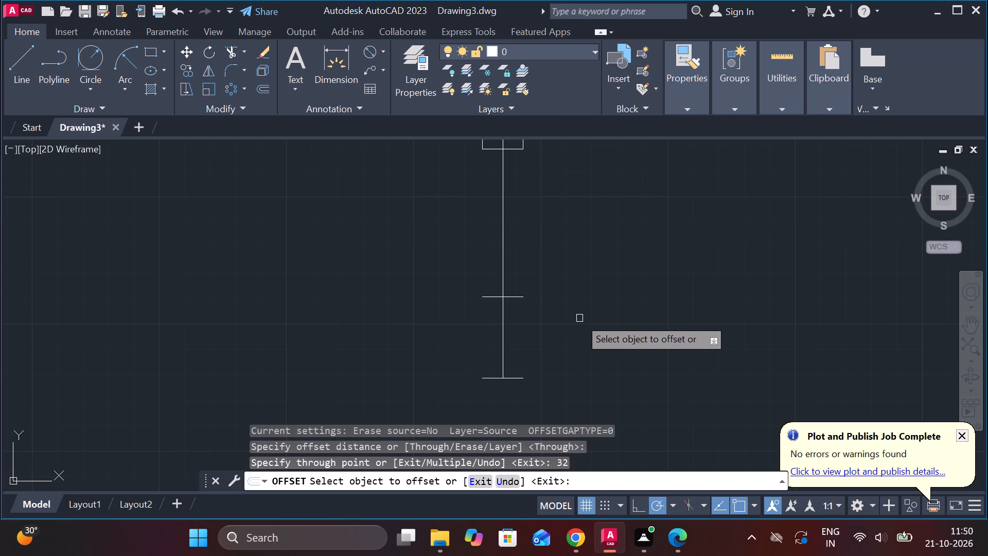
key("Escape")
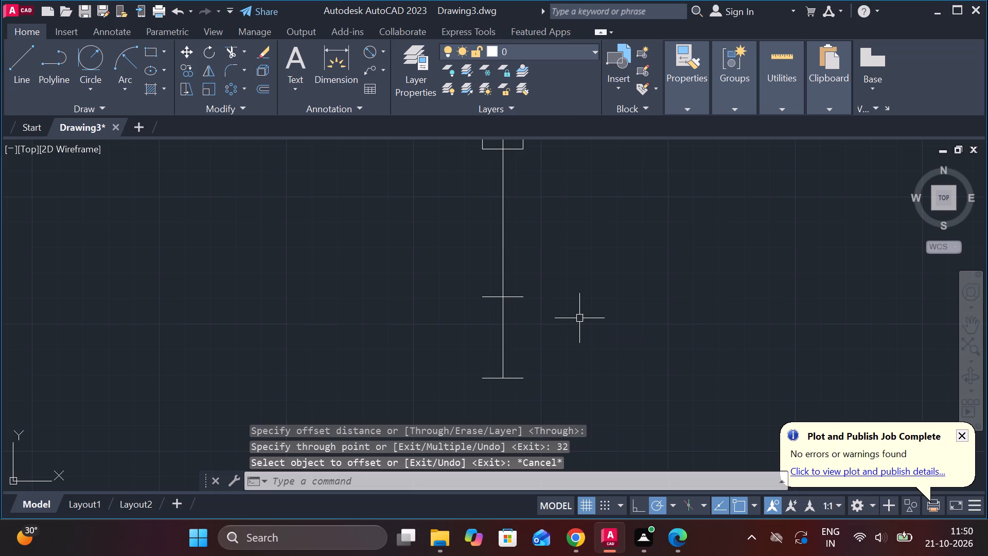
Draw two vertical lines joining the ends of the bottom line and its offset copy to close the lower rectangle.
key("l")
key("Return")
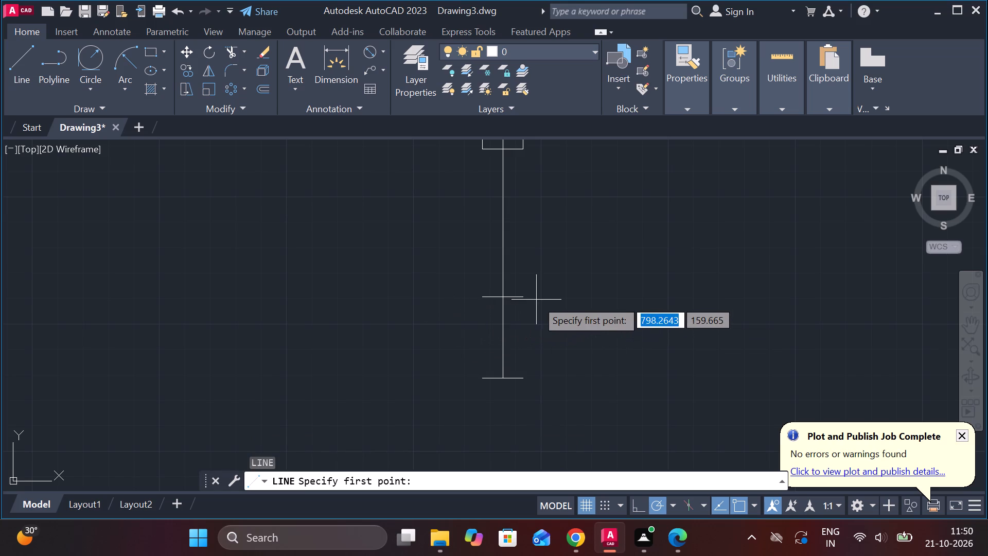
left_click(520, 297)
left_click(521, 379)
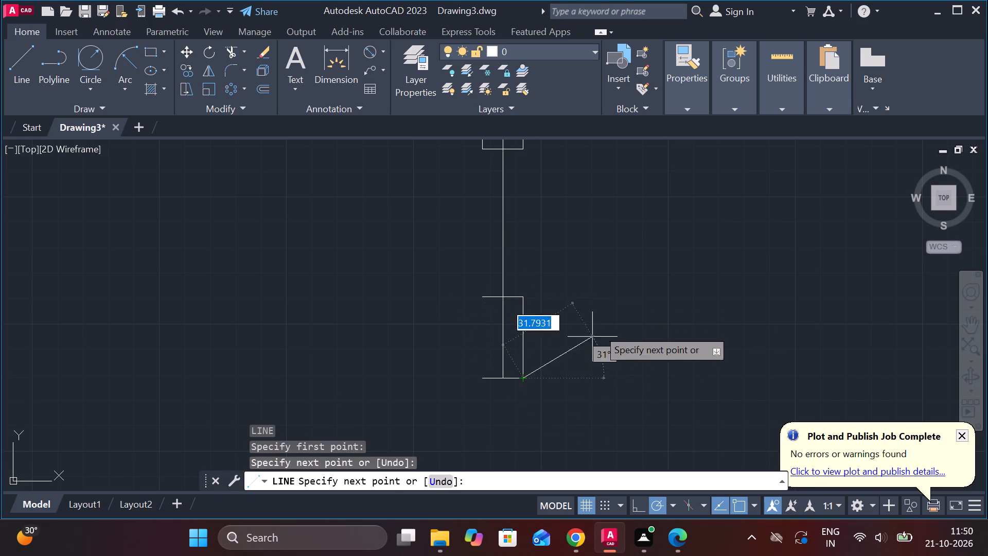
key("Escape")
key("space")
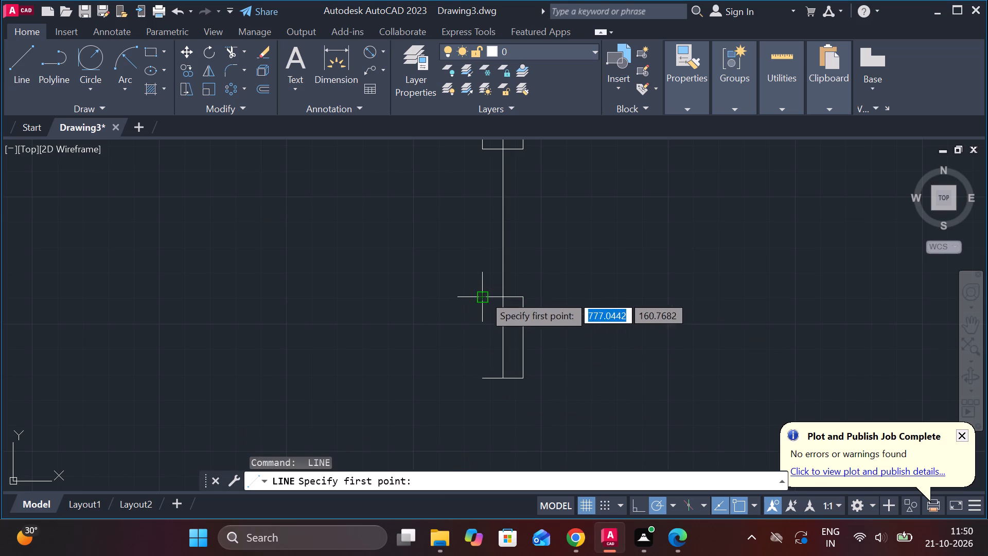
left_click(484, 295)
left_click(483, 374)
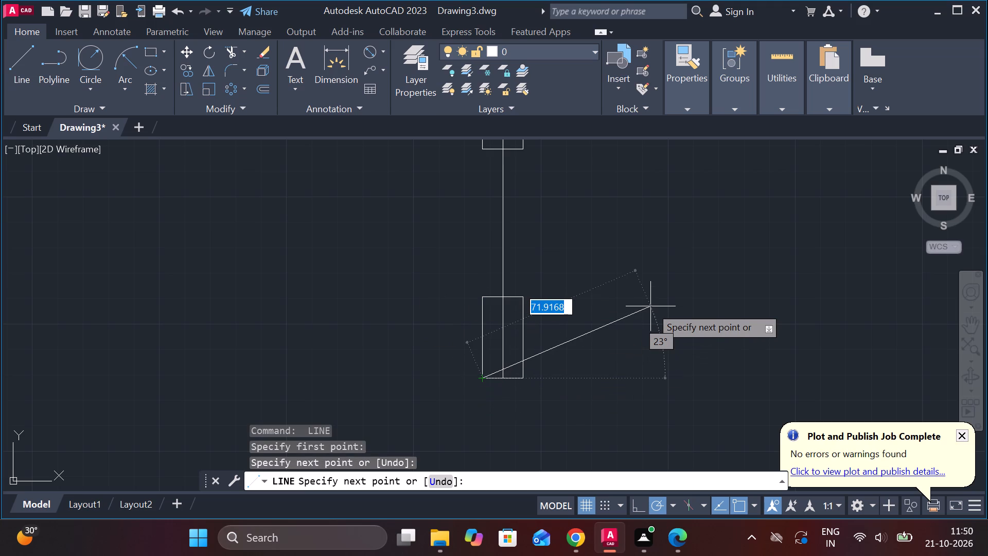
key("Escape")
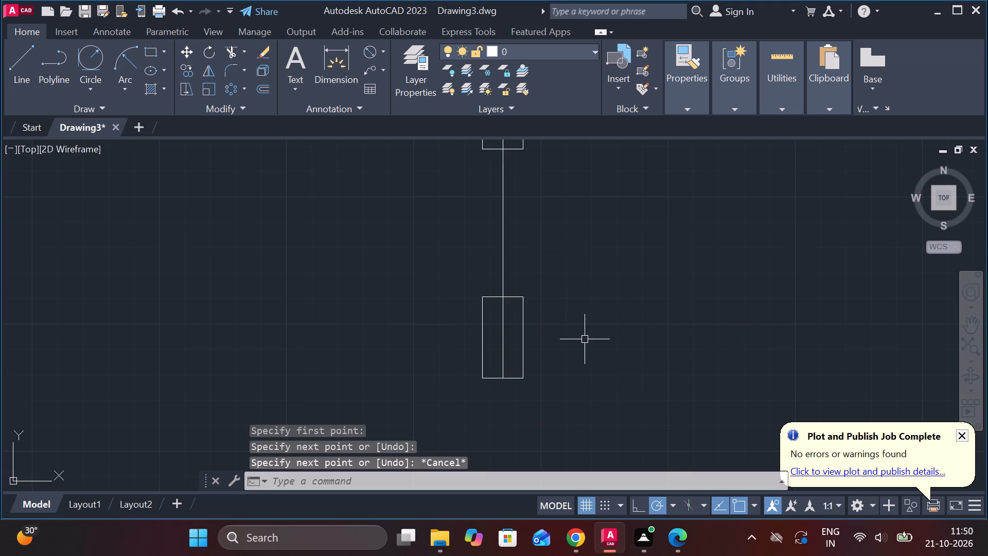
Offset the lower rectangle's top edge upwards by 22.
left_click(516, 297)
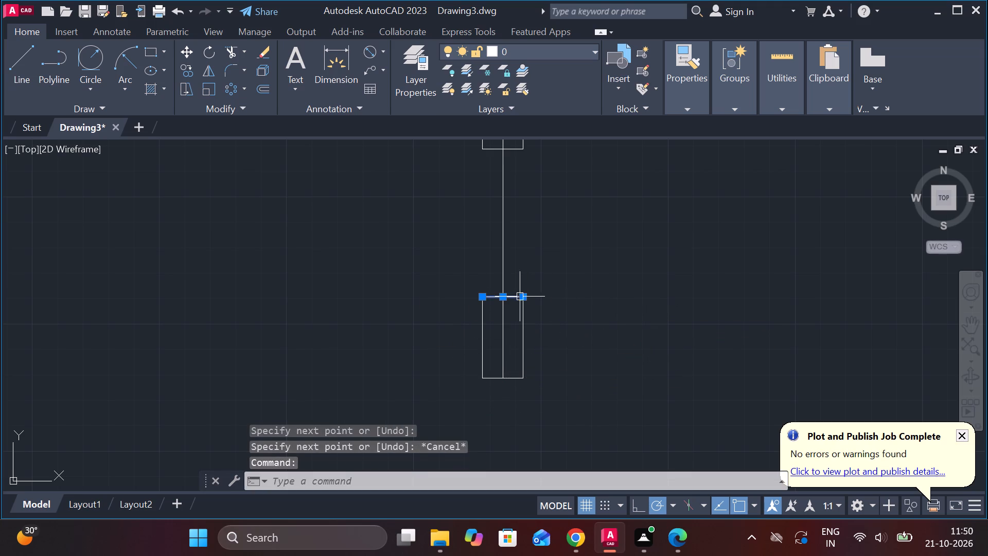
key("o")
key("Return")
key("Return")
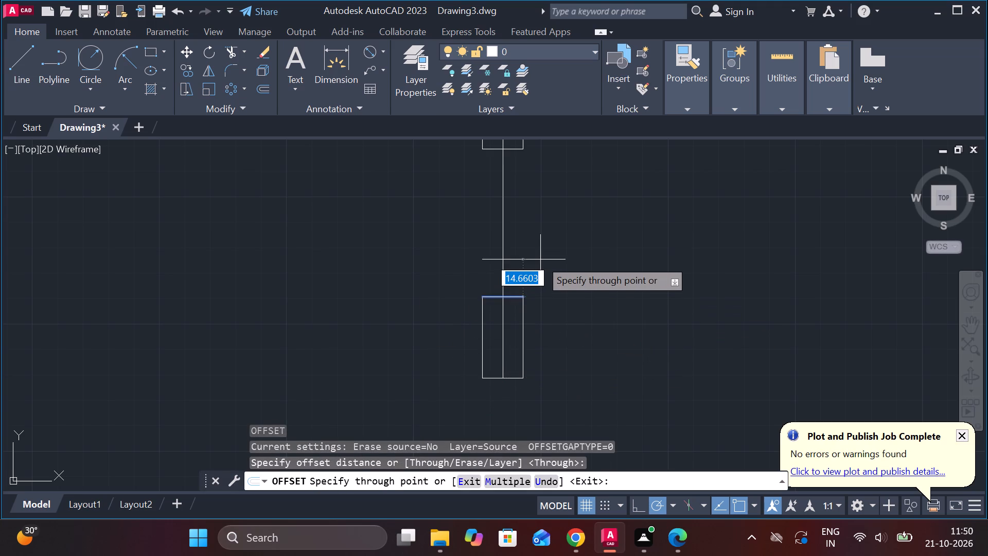
type("22")
key("space")
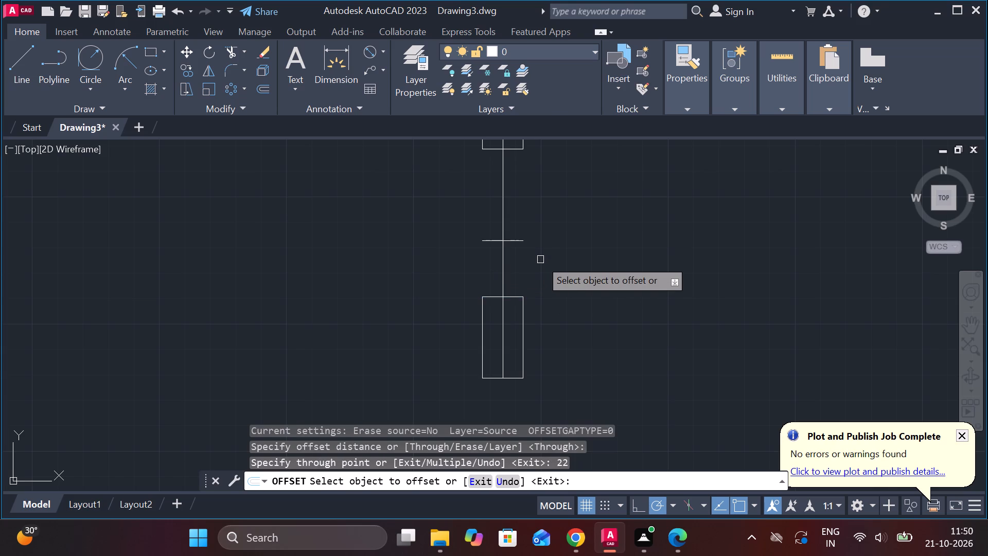
key("Escape")
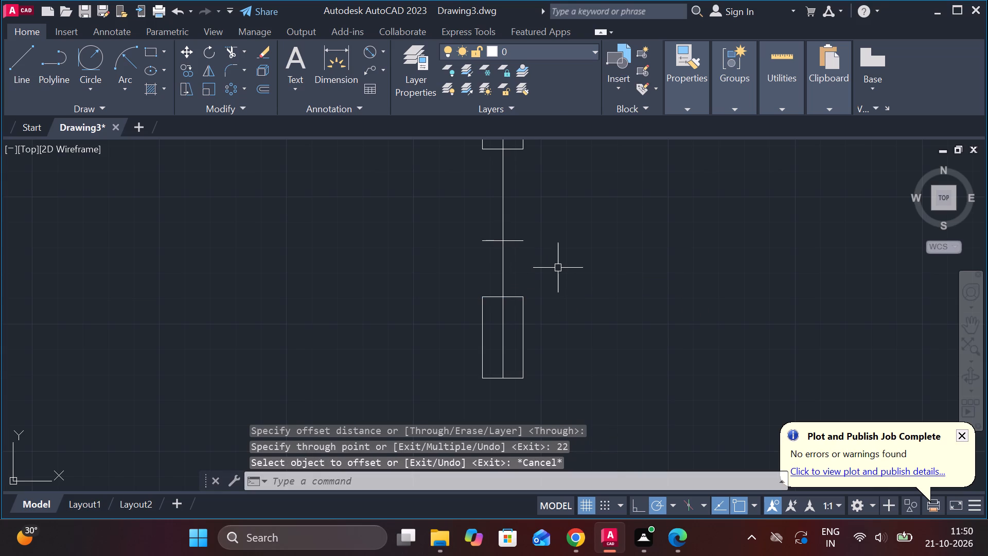
Draw a vertical line from the midpoint of the new offset line to the midpoint of the lower rectangle's top edge.
key("l")
key("Return")
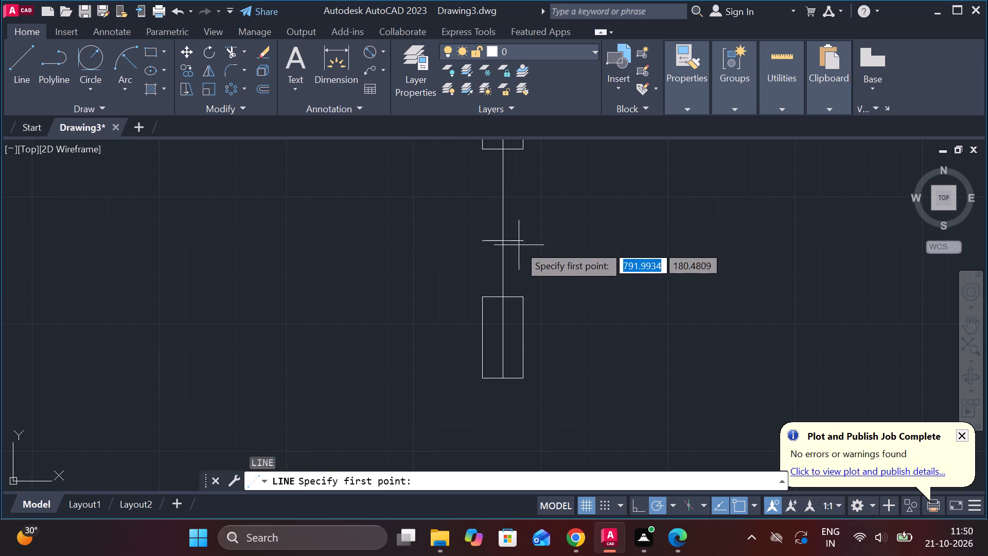
left_click(508, 239)
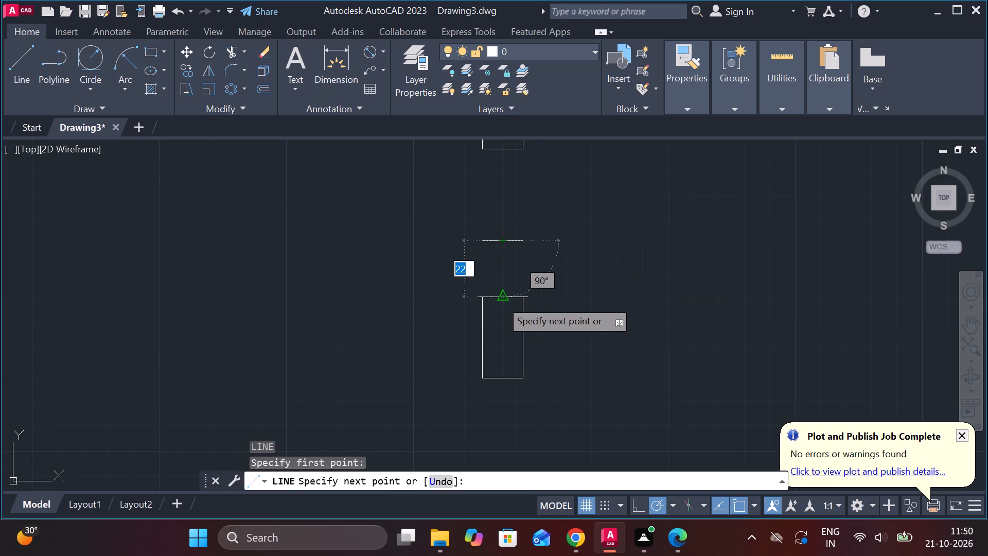
left_click(501, 300)
key("Escape")
Offset the short vertical line above the lower rectangle by 11 to each side.
left_click(504, 270)
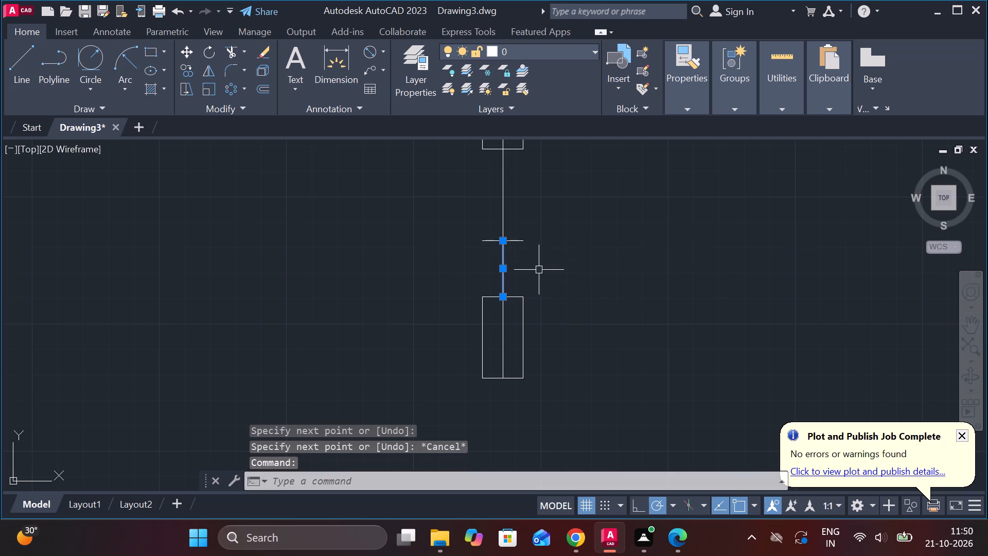
key("o")
key("Return")
key("Return")
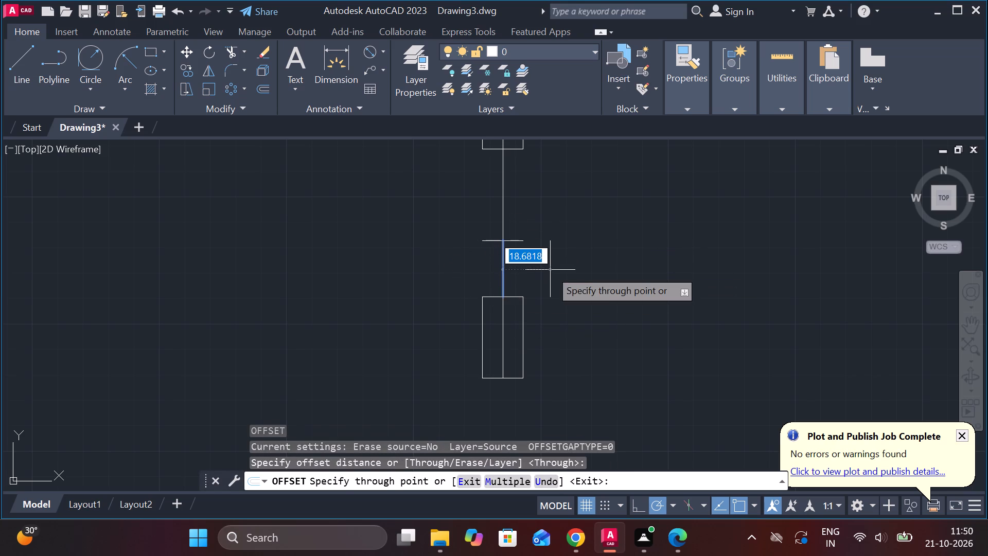
type("11")
key("space")
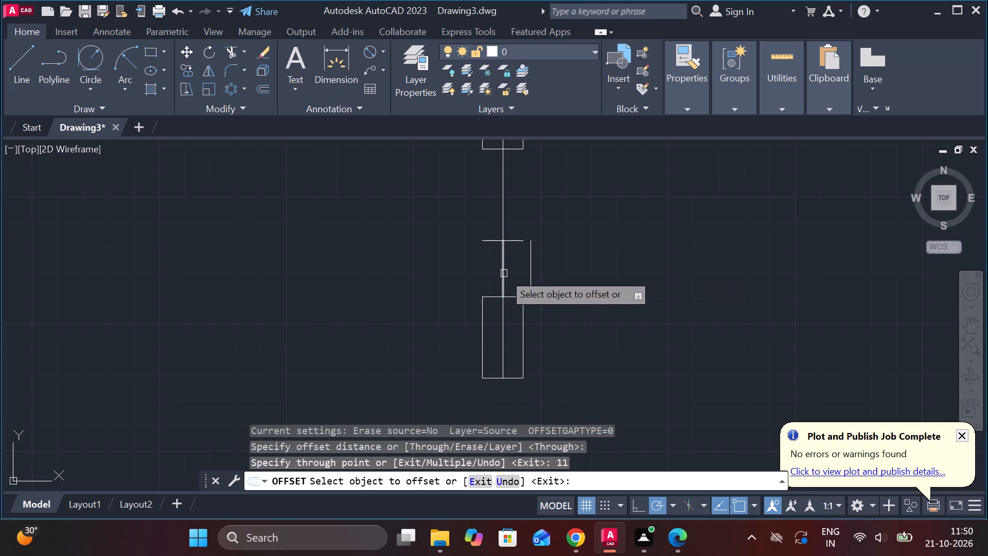
left_click(503, 273)
type("11")
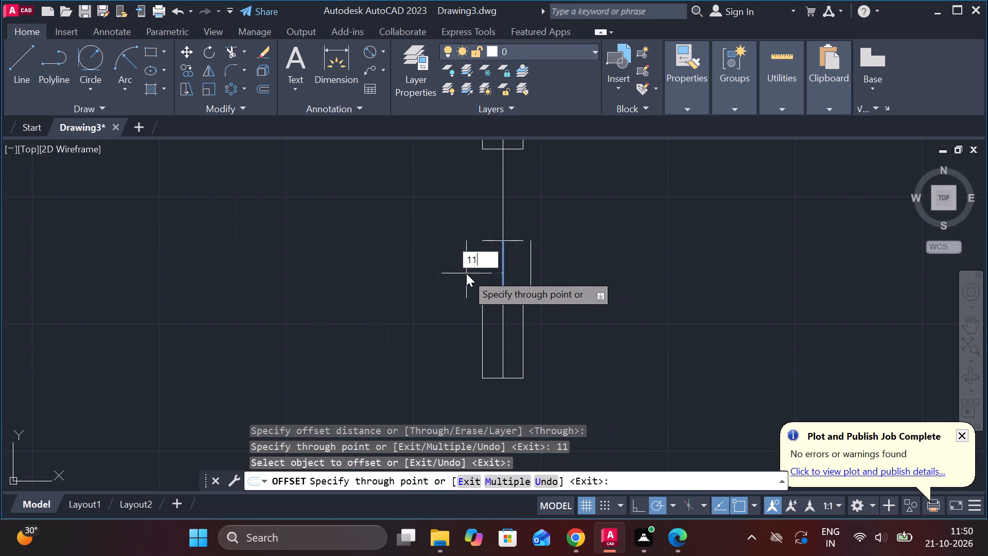
key("space")
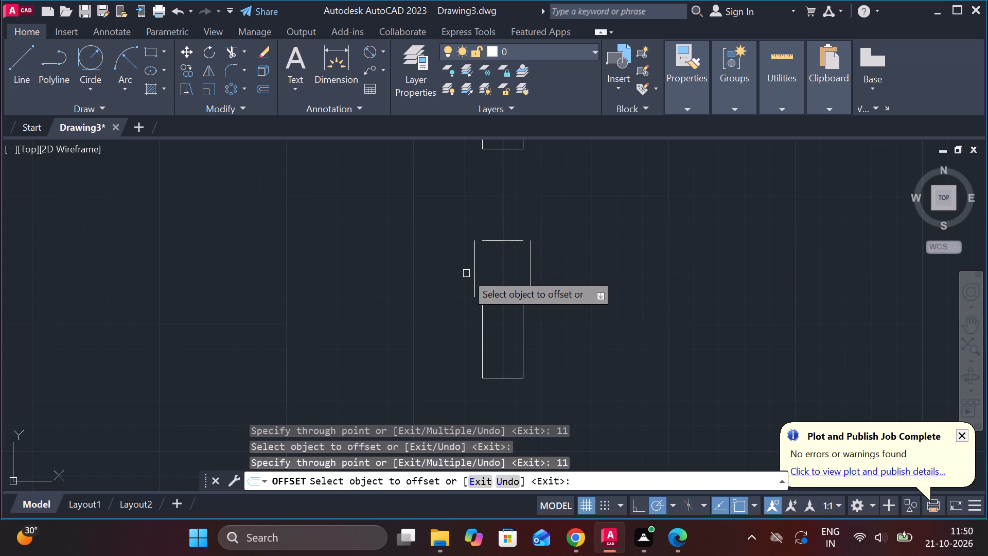
scroll(579, 268, "up", 1)
key("Escape")
Extend both ends of the two horizontal lines to the offset verticals to close the square above the lower rectangle.
type("EX")
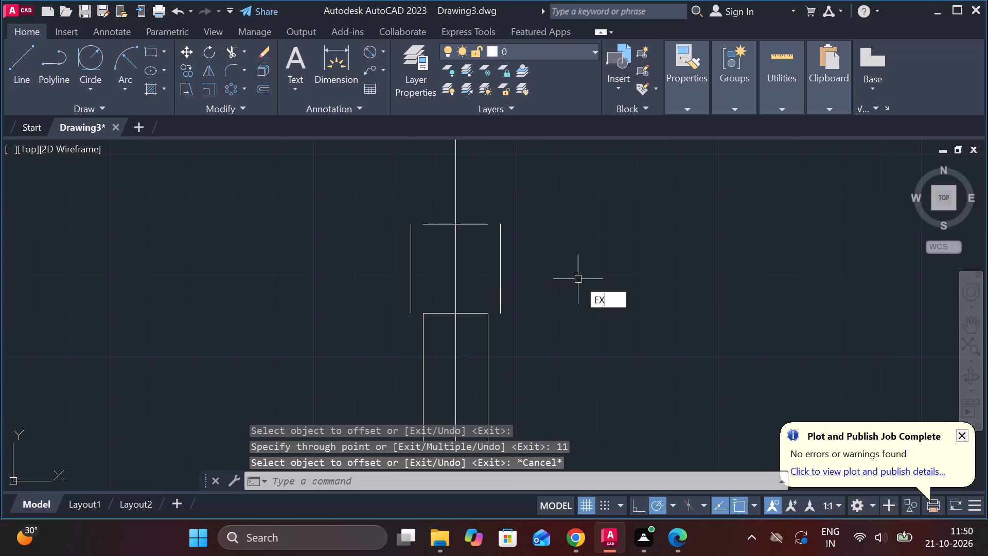
key("space")
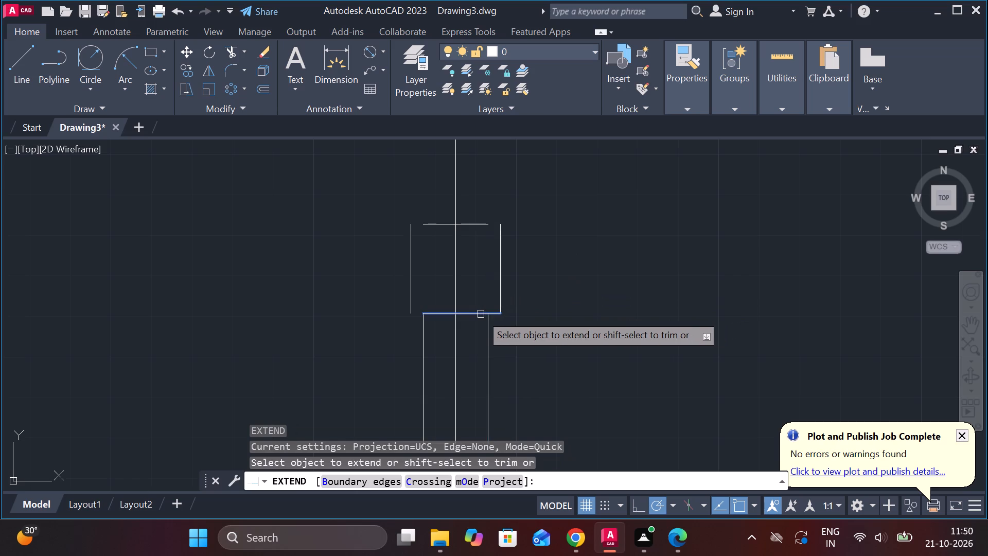
left_click(481, 314)
left_click(433, 312)
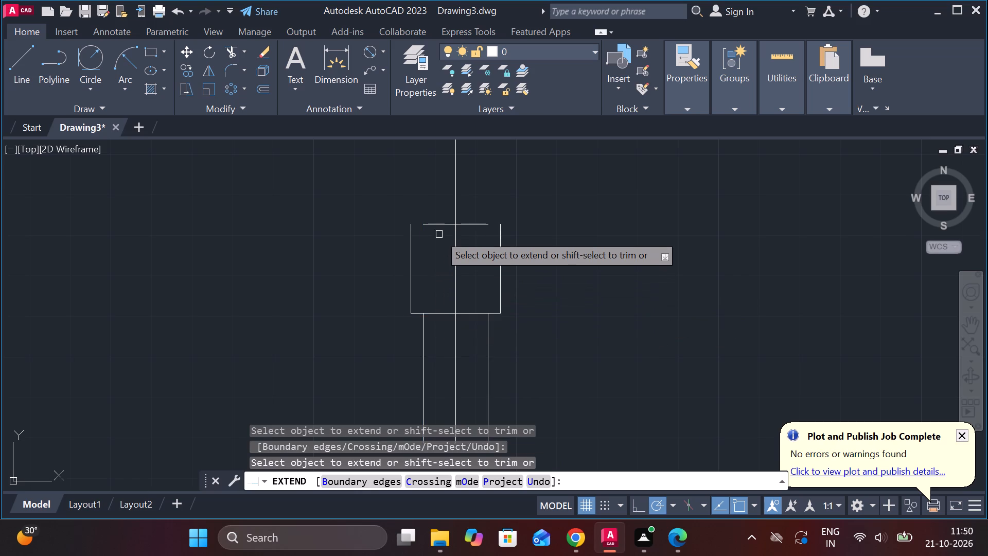
left_click(438, 225)
left_click(486, 226)
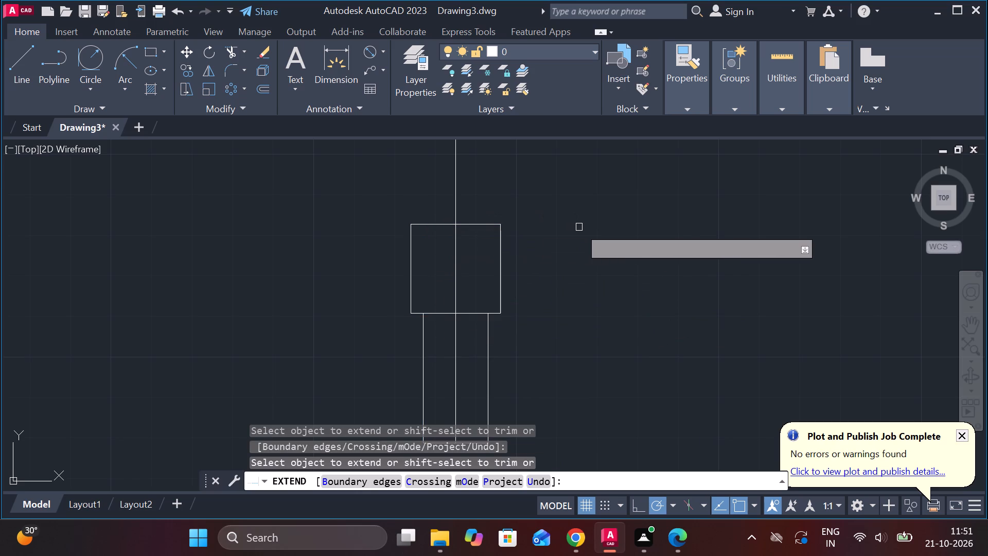
scroll(570, 251, "down", 1)
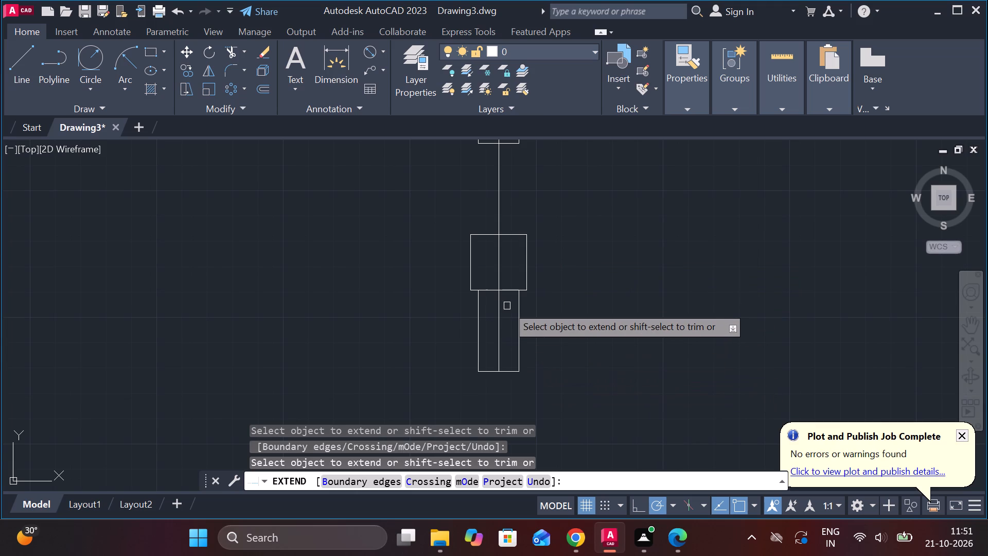
key("Escape")
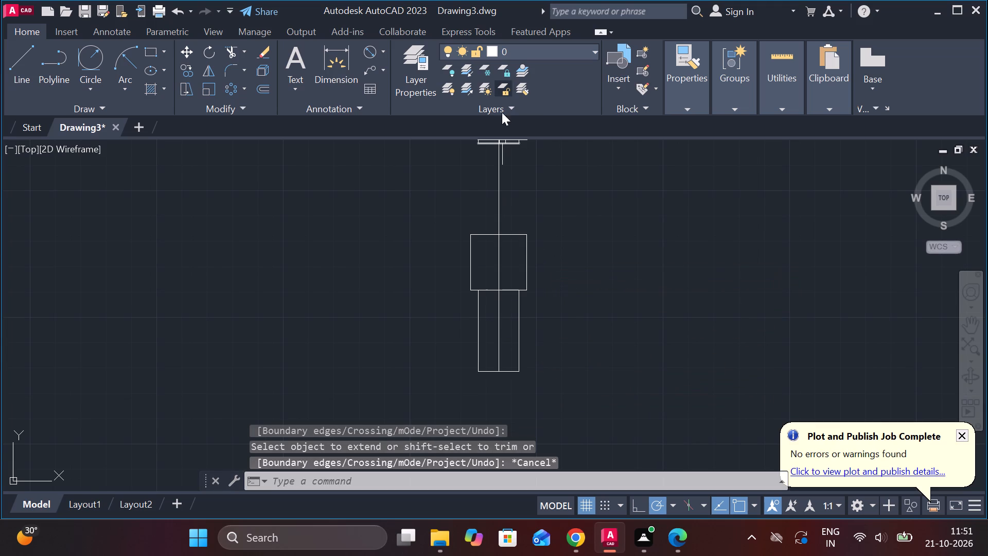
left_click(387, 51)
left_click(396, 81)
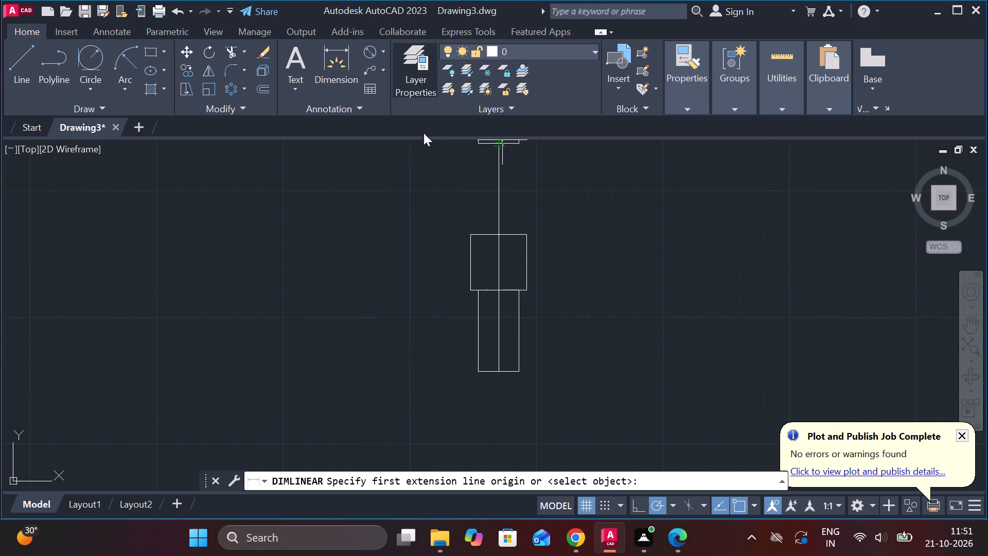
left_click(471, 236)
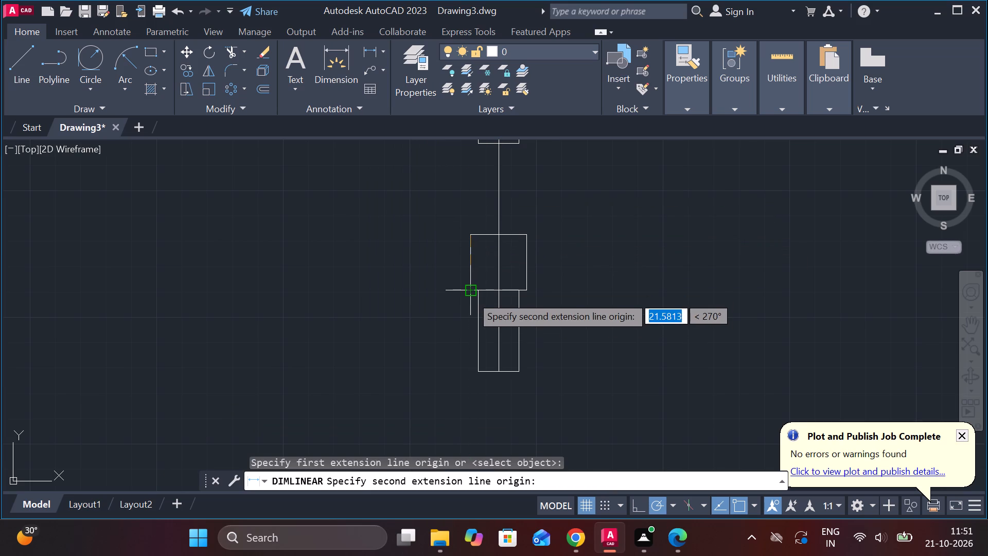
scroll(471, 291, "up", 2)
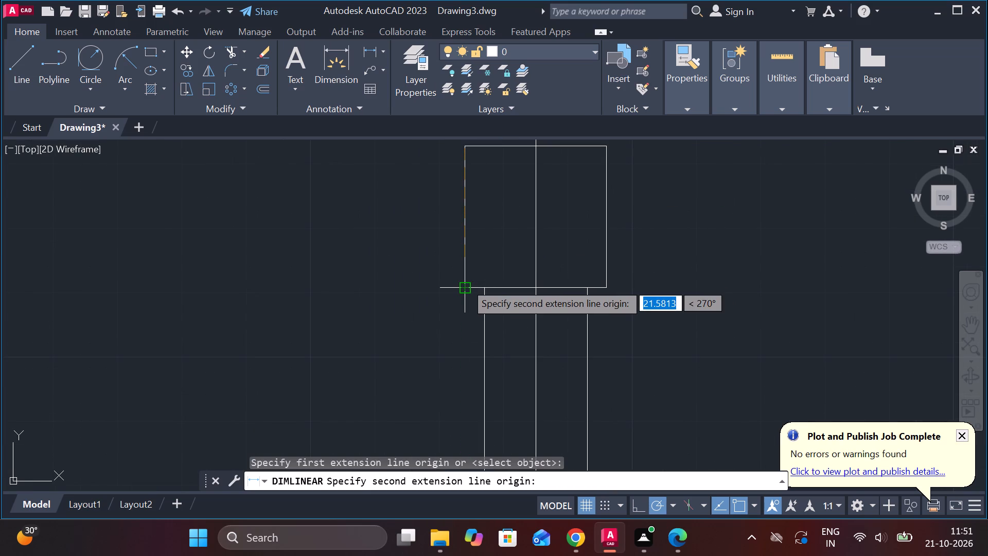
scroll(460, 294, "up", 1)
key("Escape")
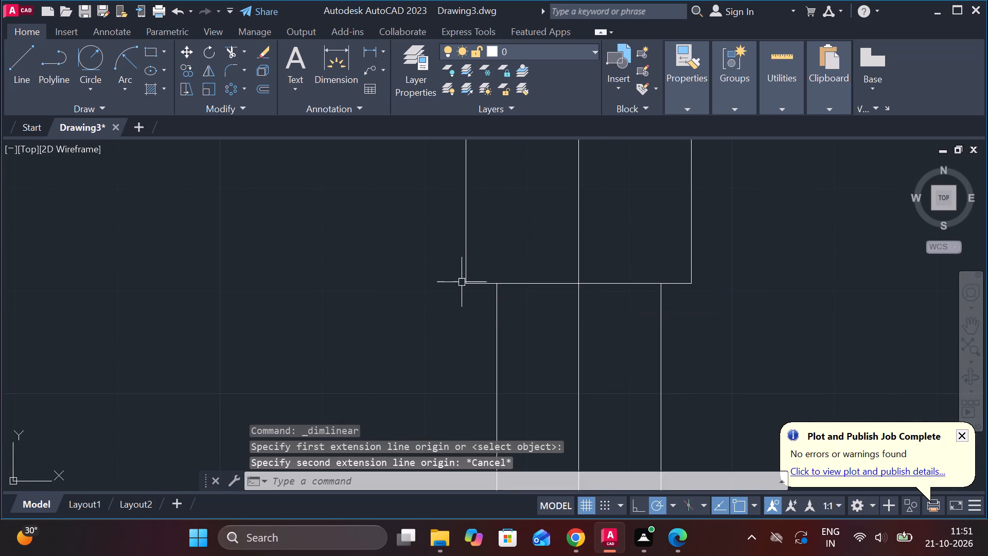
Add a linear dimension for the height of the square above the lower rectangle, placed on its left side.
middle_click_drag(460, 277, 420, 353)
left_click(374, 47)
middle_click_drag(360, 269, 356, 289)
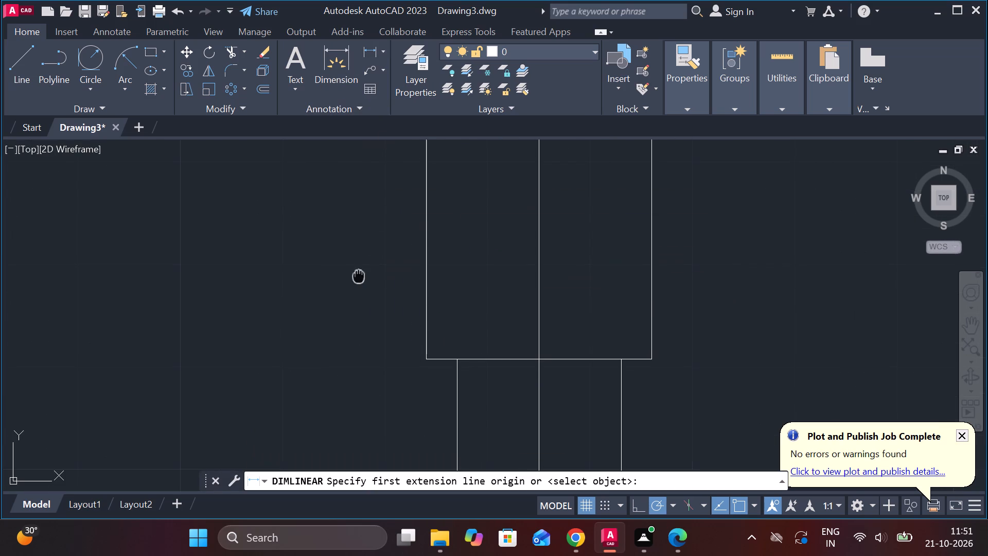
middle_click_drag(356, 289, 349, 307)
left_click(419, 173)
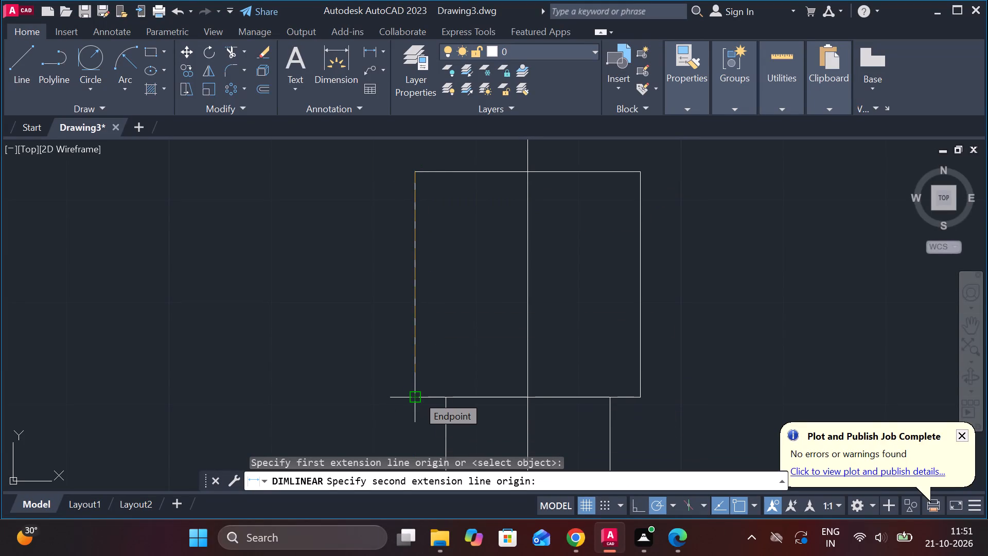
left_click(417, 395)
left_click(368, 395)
Offset the square's top edge upwards by 20.
middle_click_drag(372, 389, 362, 315)
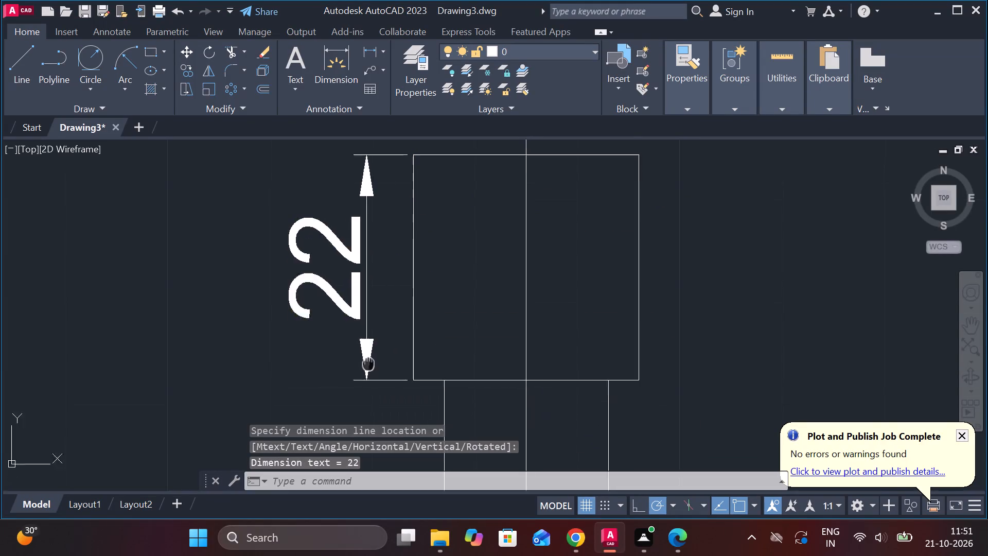
middle_click_drag(362, 315, 361, 298)
scroll(374, 293, "down", 1)
middle_click_drag(611, 287, 576, 354)
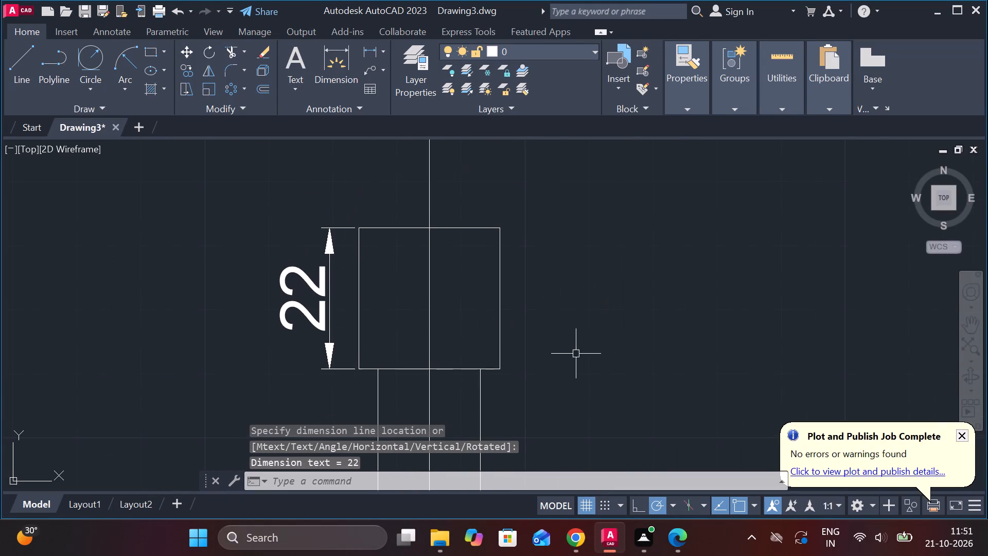
middle_click_drag(559, 319, 552, 199)
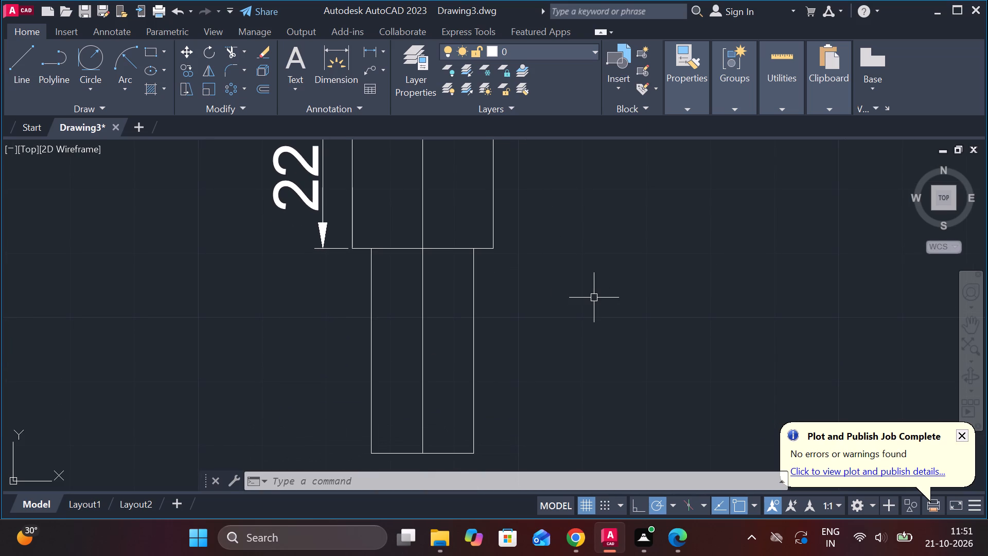
scroll(577, 305, "down", 2)
scroll(571, 282, "up", 1)
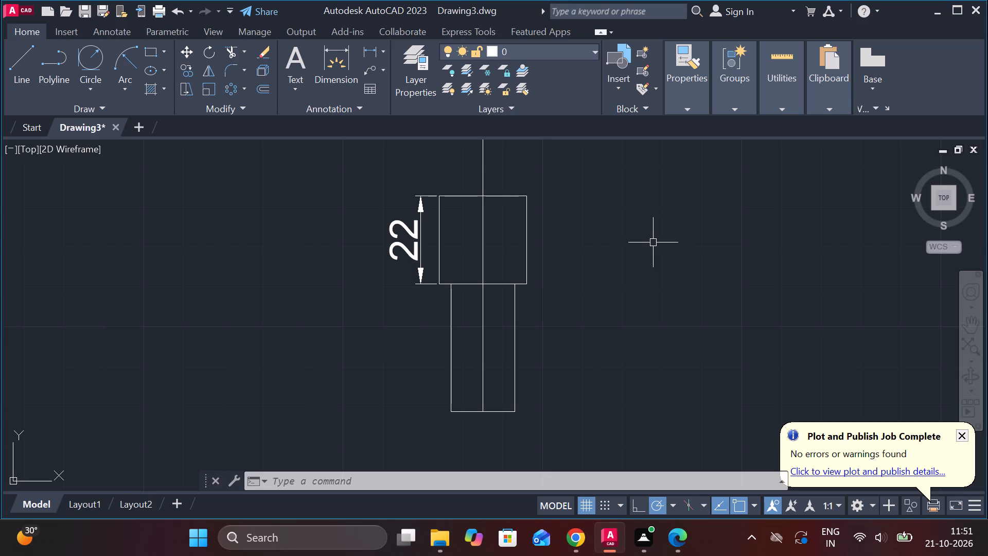
middle_click_drag(656, 255, 661, 259)
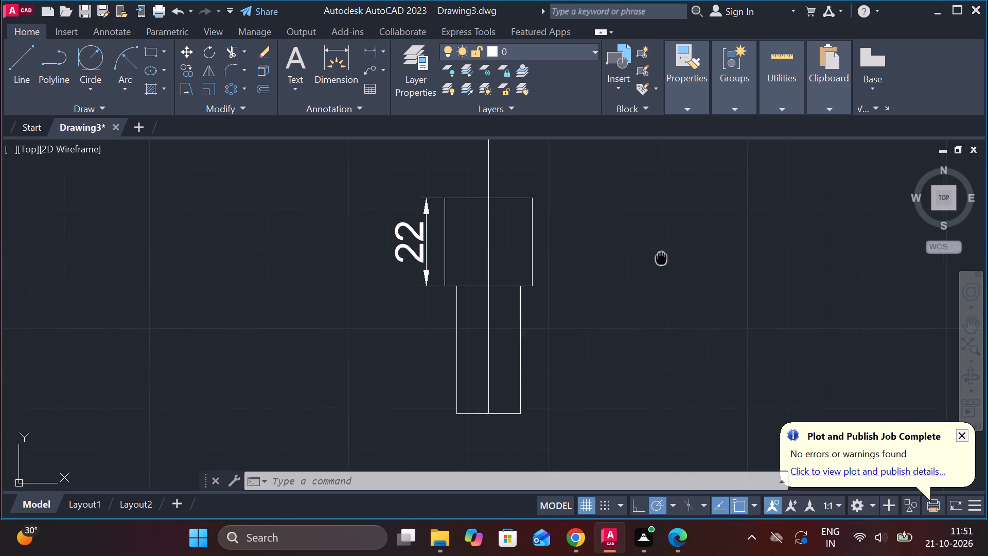
middle_click_drag(661, 259, 657, 335)
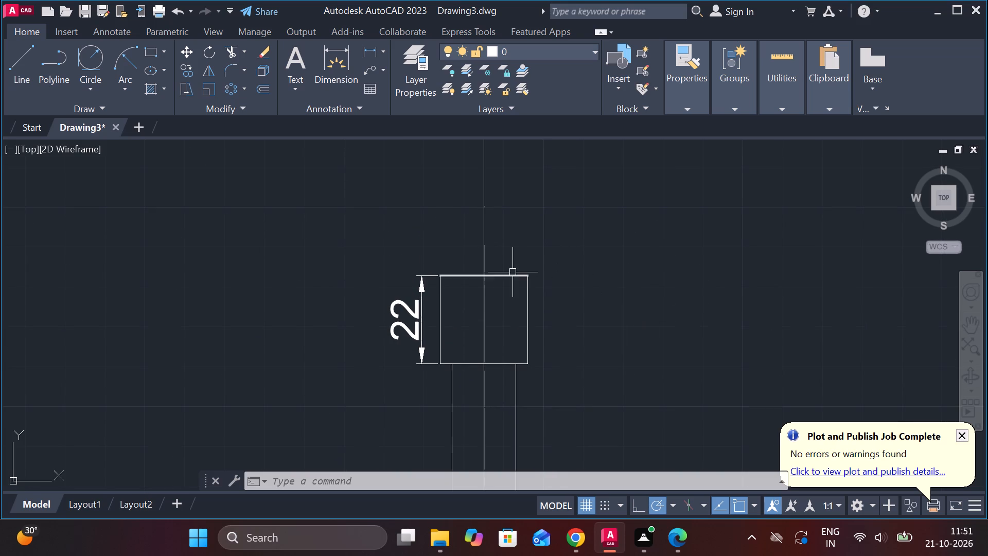
left_click(511, 271)
left_click(508, 275)
left_click(506, 275)
key("o")
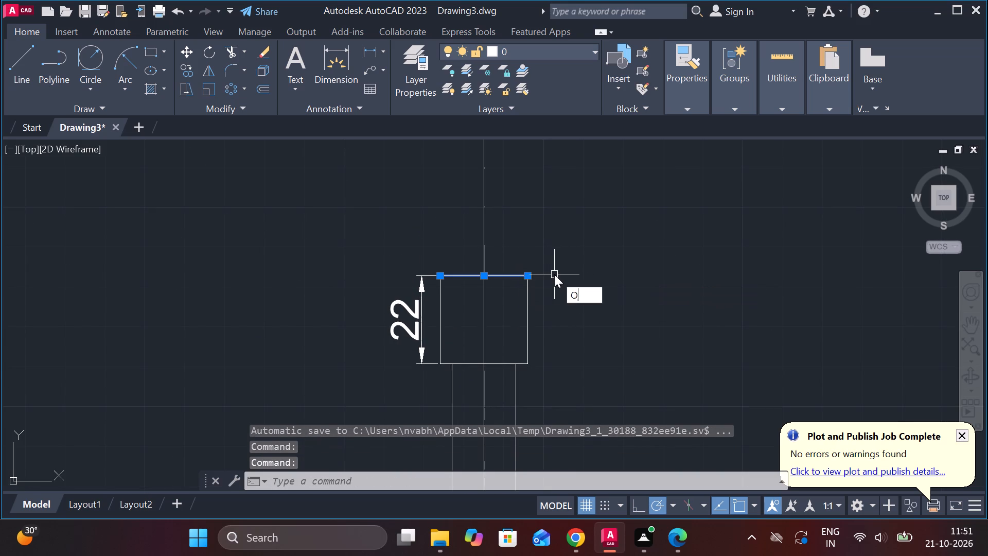
key("Return")
key("Return")
type("20")
key("Return")
key("backslash")
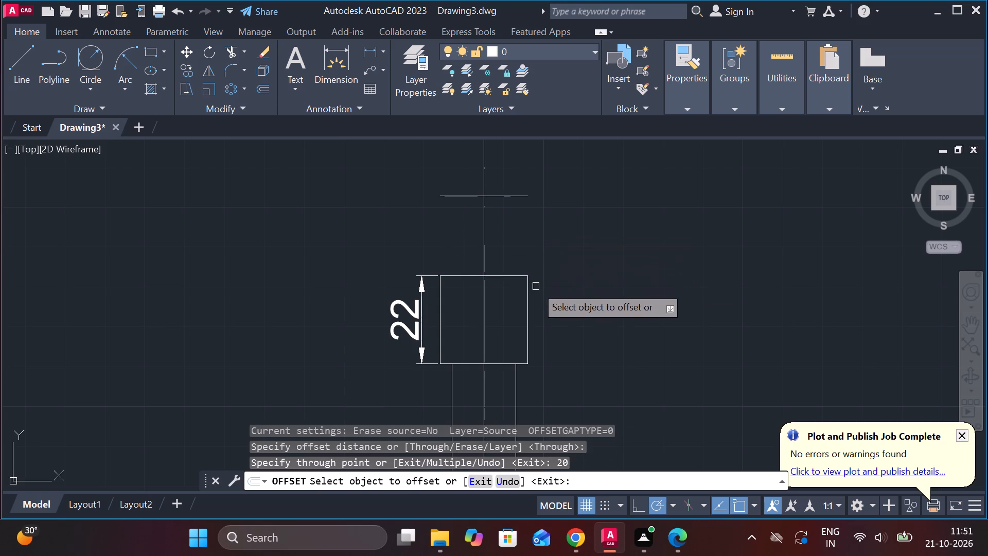
key("Escape")
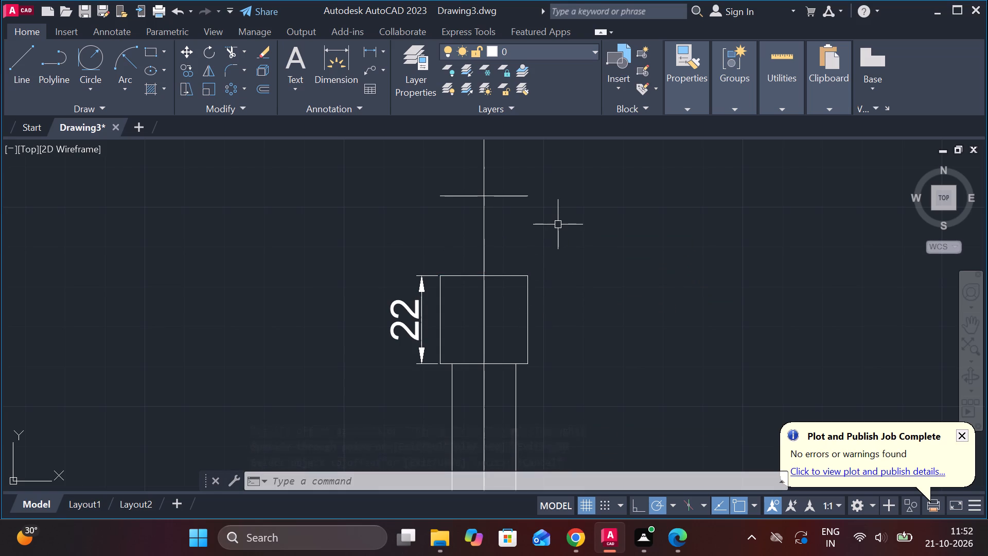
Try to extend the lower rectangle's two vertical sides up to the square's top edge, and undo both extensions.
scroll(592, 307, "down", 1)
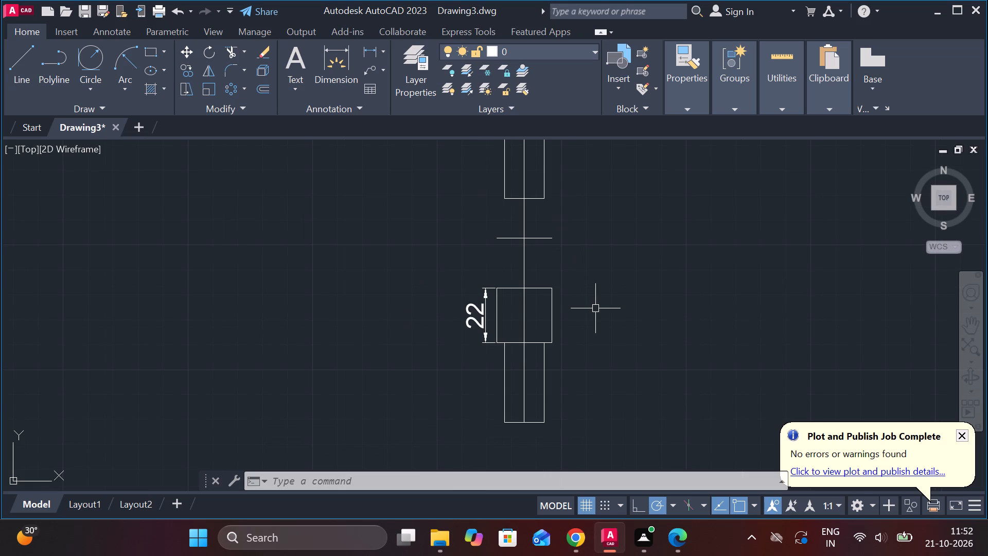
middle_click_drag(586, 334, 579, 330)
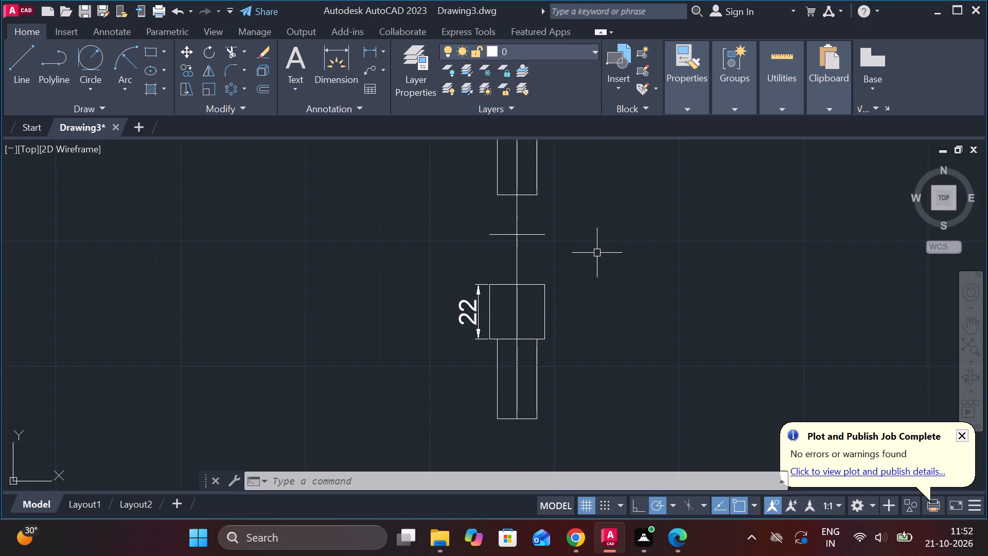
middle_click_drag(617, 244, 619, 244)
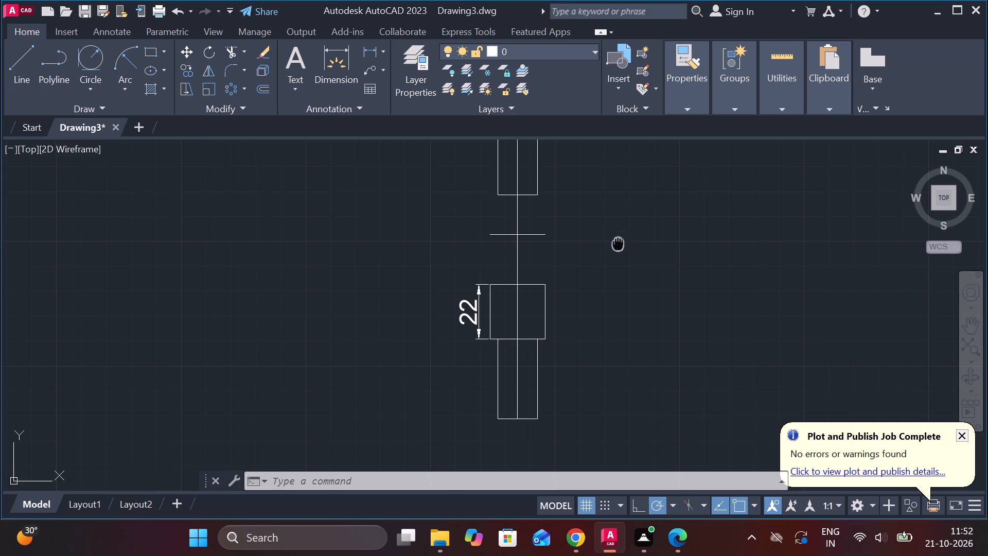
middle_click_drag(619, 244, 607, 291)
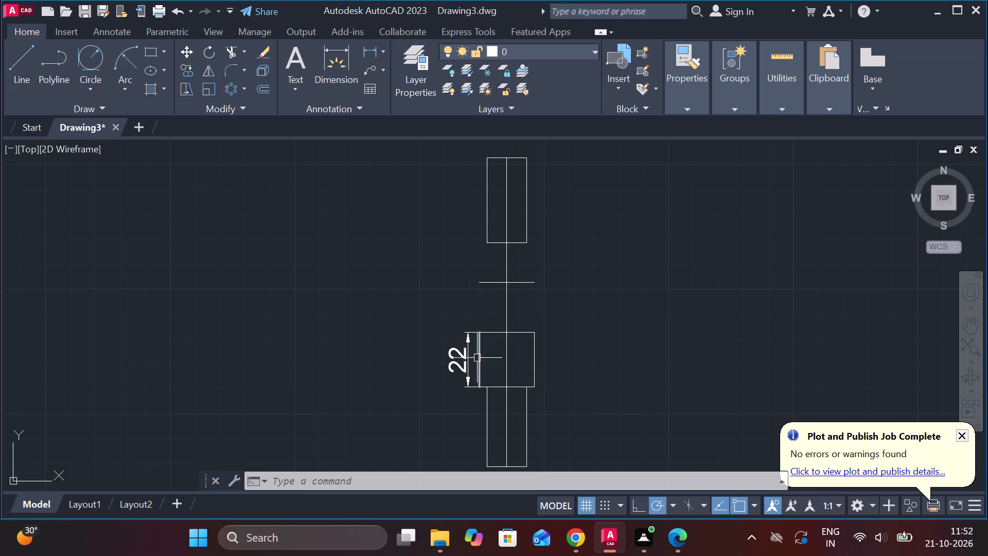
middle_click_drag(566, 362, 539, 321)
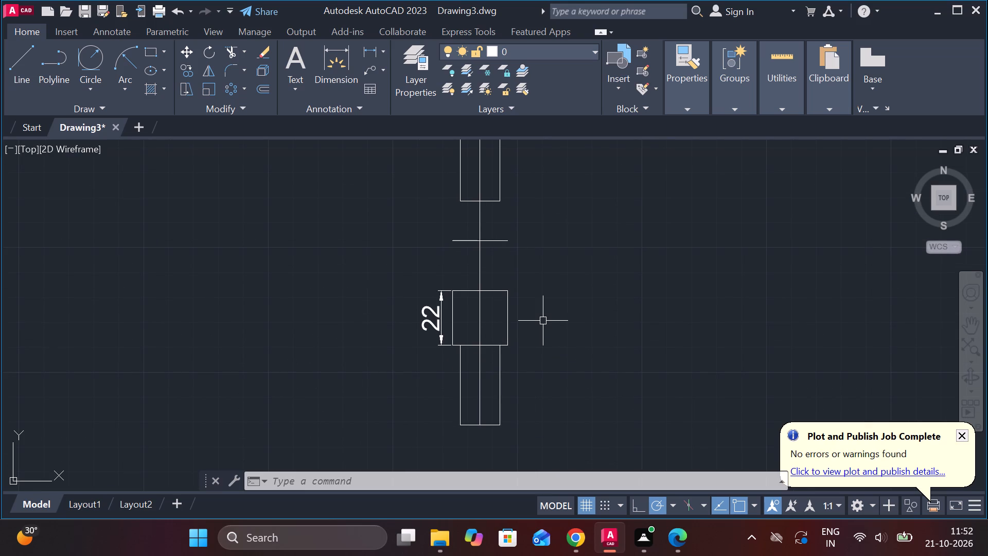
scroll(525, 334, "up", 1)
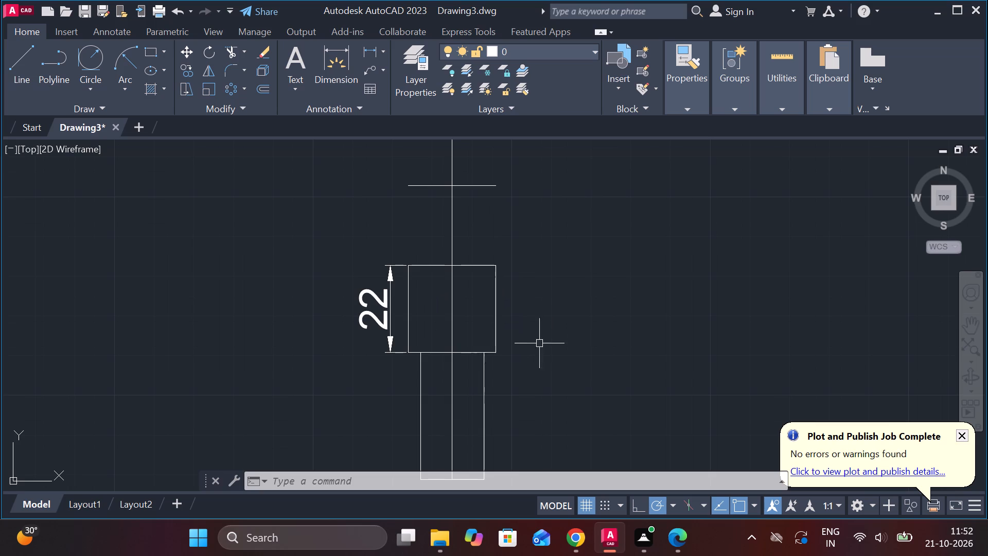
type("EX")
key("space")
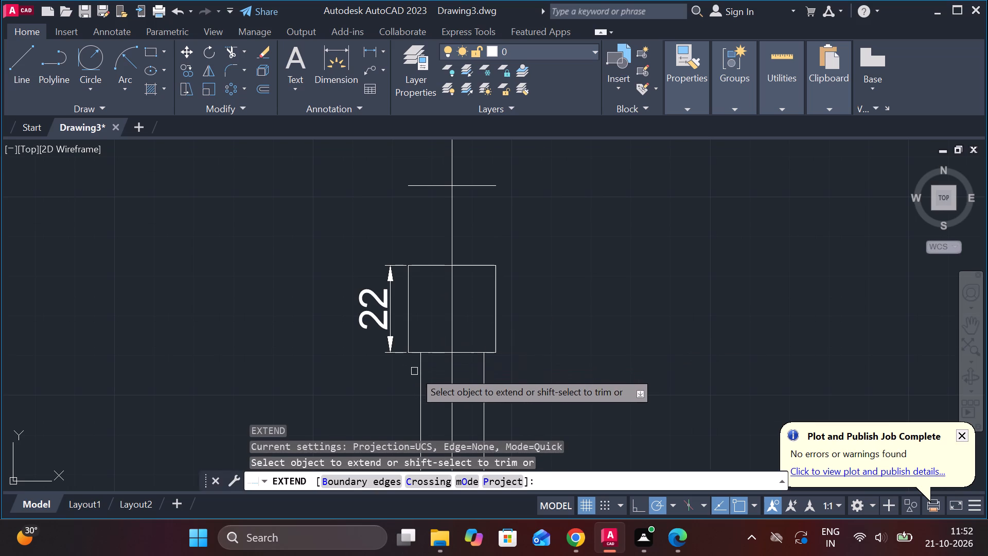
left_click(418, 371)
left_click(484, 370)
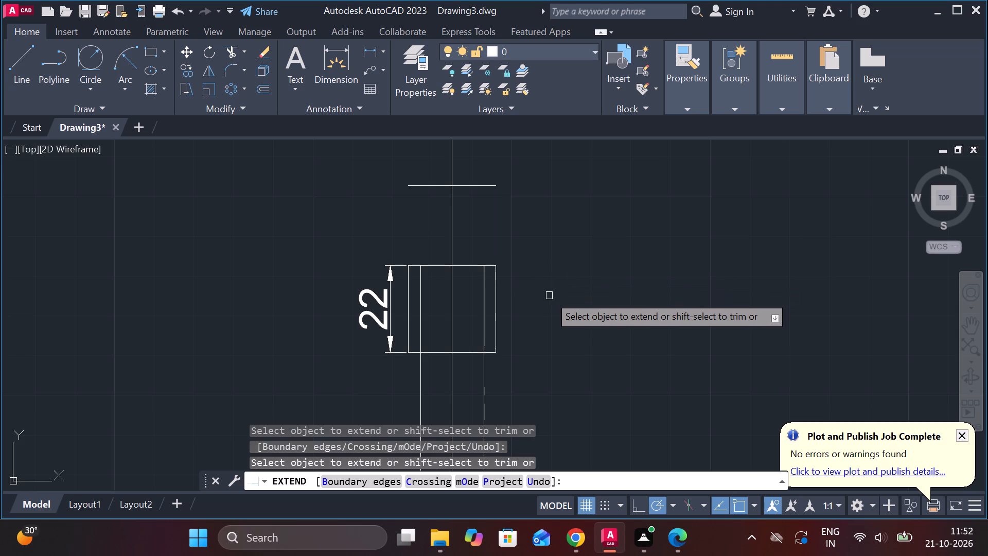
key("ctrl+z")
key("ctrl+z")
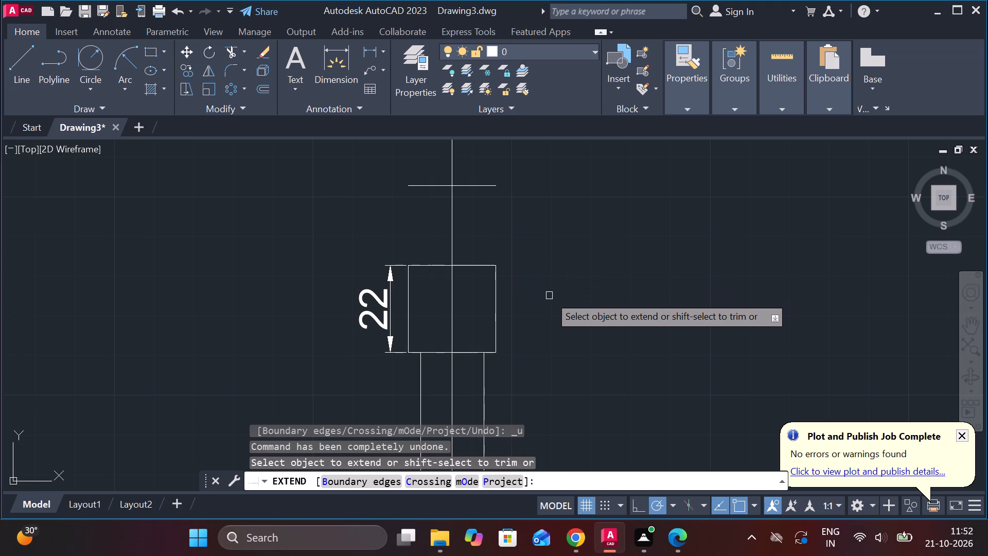
Add a linear dimension for the lower rectangle's height on its left side, in line with the square's height dimension.
scroll(544, 306, "down", 1)
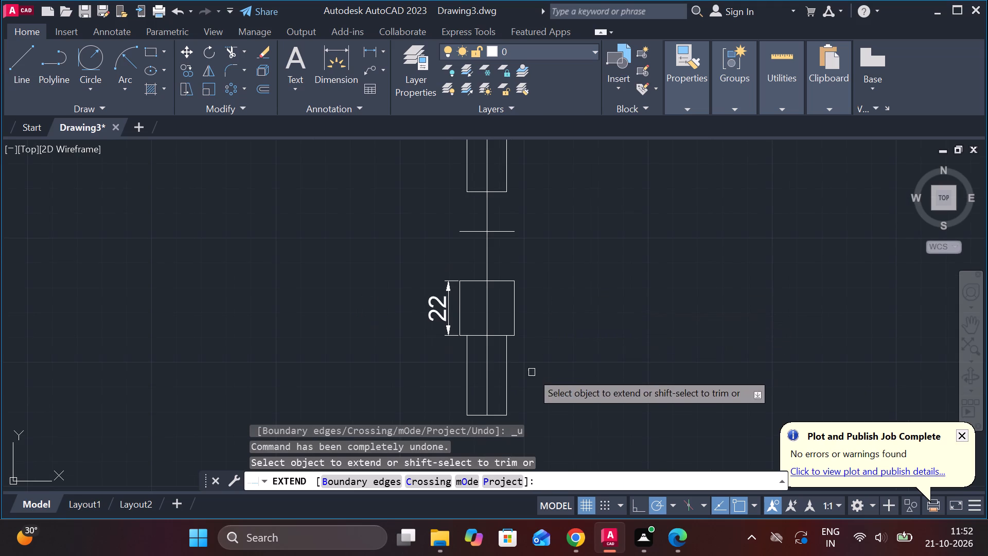
left_click(372, 46)
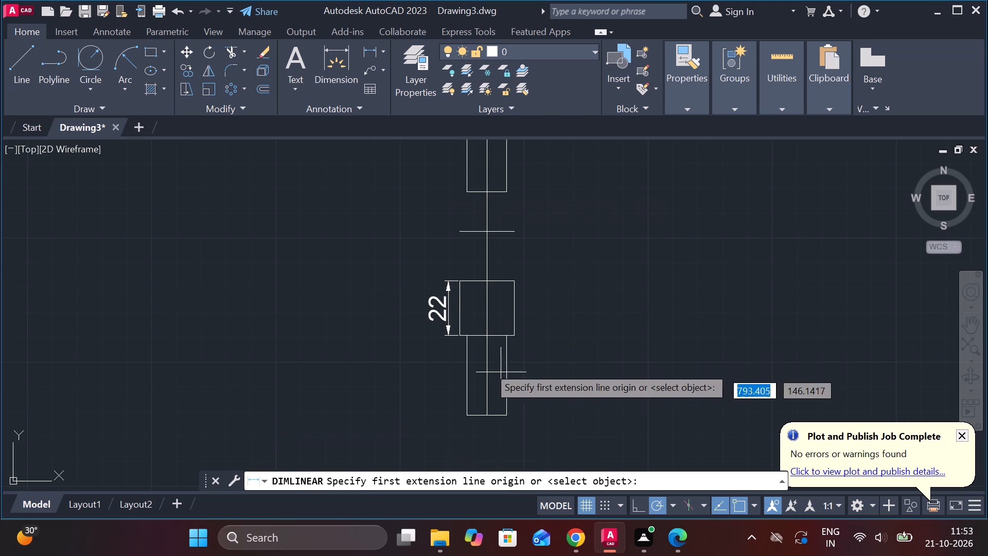
left_click(475, 340)
left_click(468, 422)
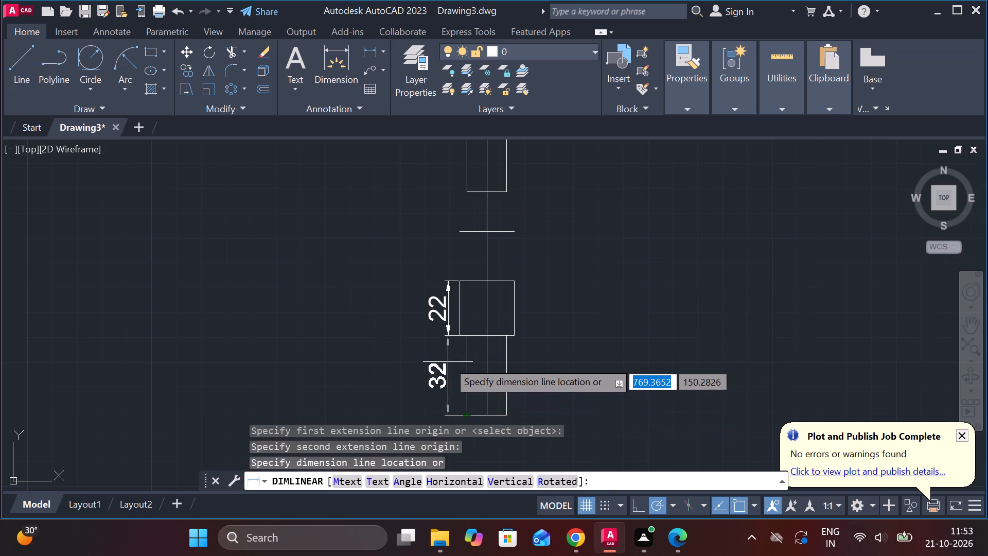
left_click(448, 345)
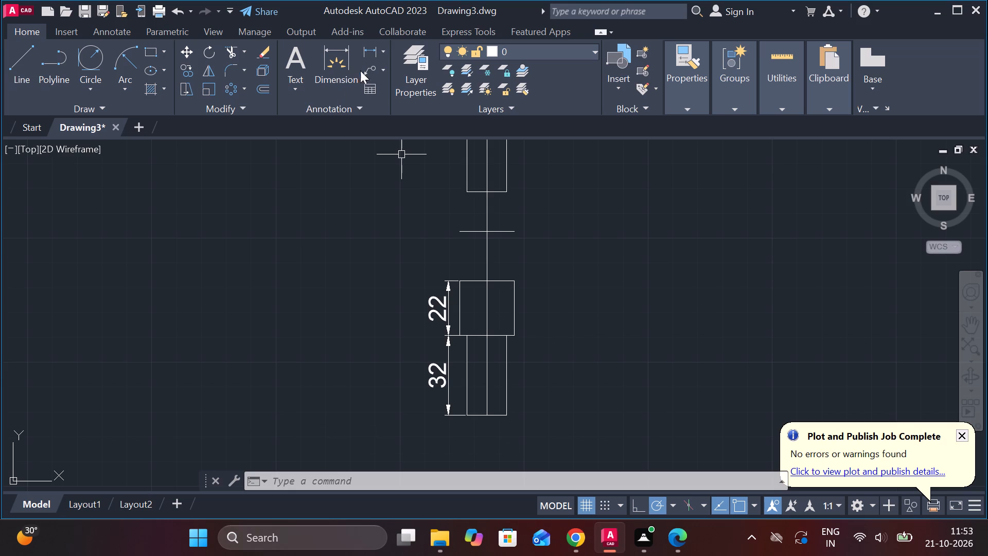
Add a linear dimension for the square's width just below its bottom edge.
left_click(365, 53)
scroll(520, 331, "up", 1)
left_click(420, 339)
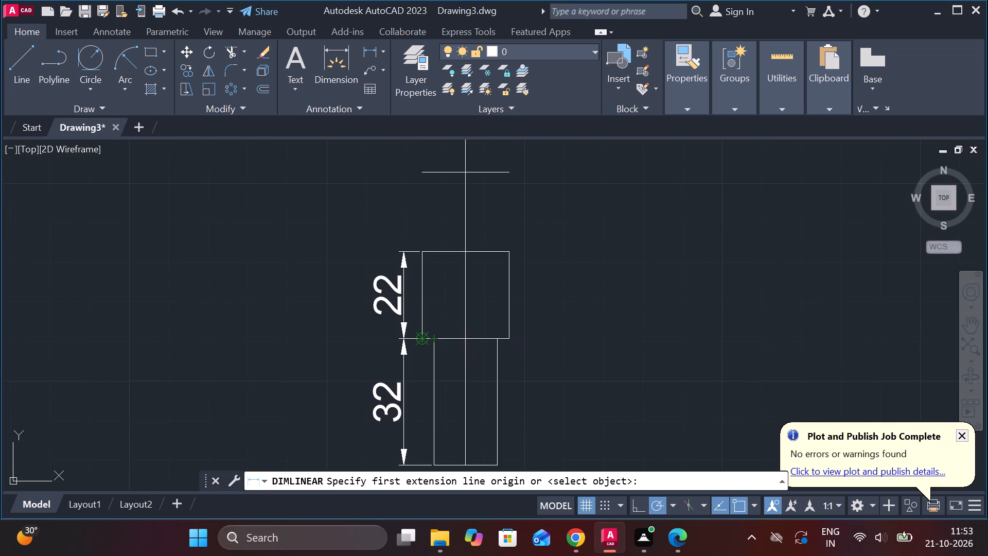
left_click_drag(511, 340, 517, 341)
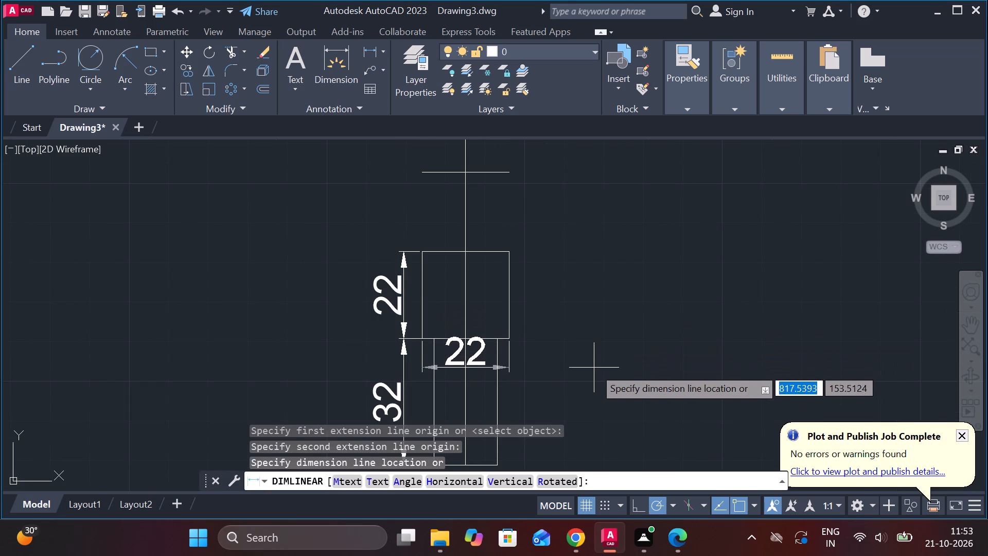
left_click(594, 368)
Move the text of the square's width dimension out to the right of the part.
left_click(484, 356)
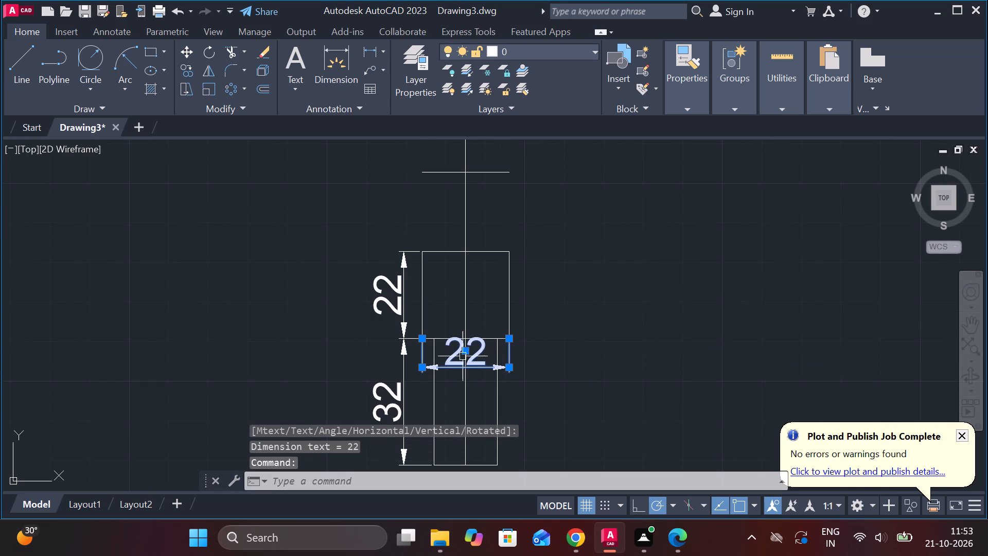
left_click(464, 353)
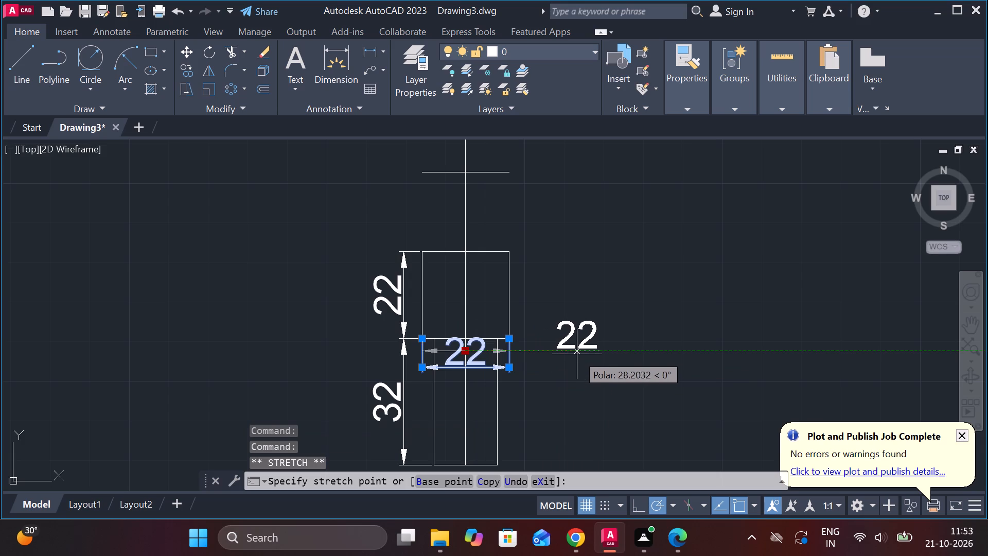
left_click(577, 357)
key("Escape")
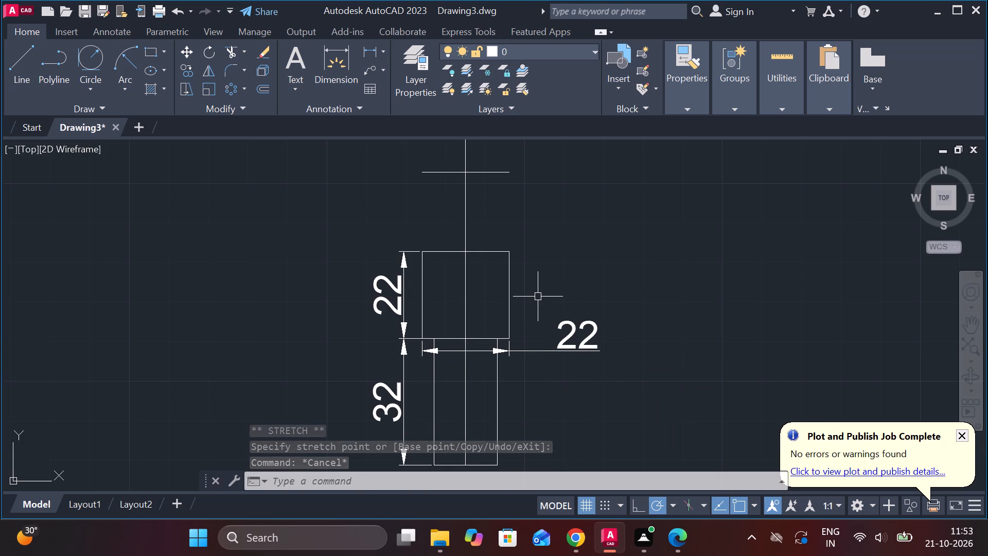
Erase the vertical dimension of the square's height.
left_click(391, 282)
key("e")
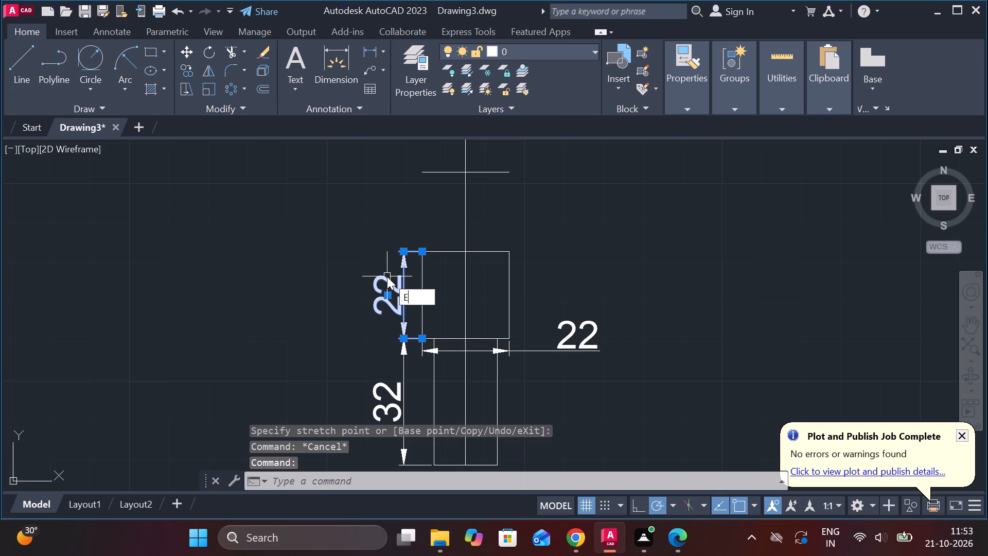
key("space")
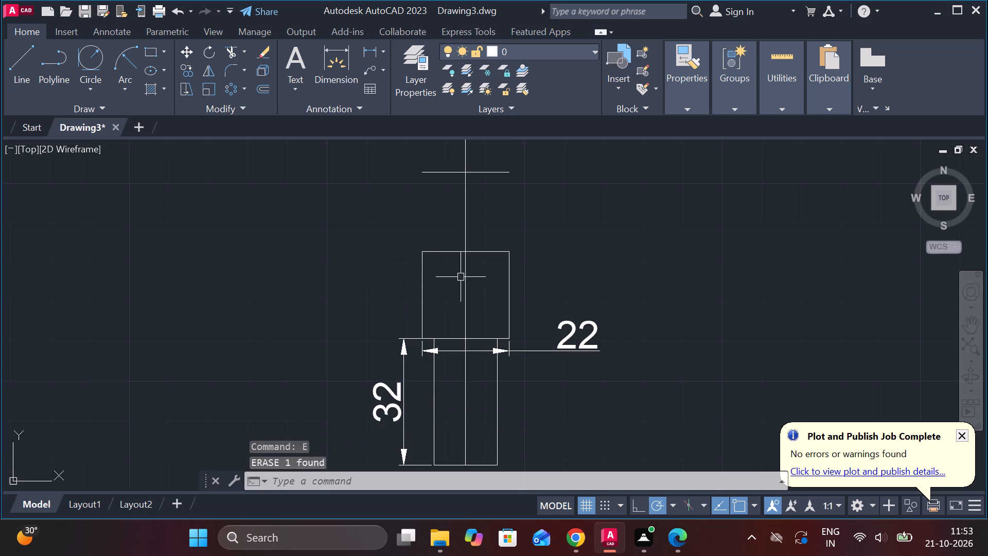
Erase the square's top edge.
left_click(486, 253)
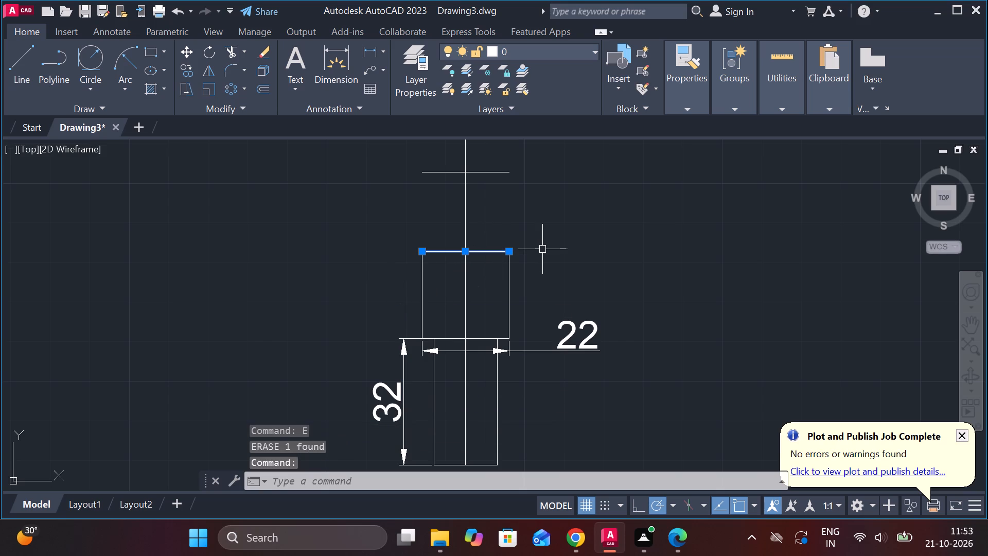
type("E")
key("space")
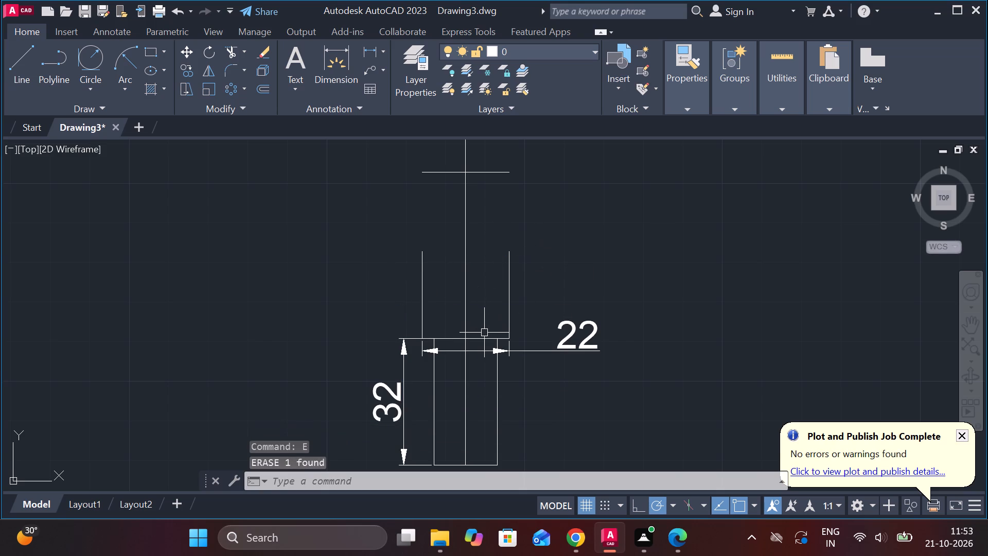
Offset the square's bottom edge upward by 20 to form a new top edge.
left_click(480, 339)
key("o")
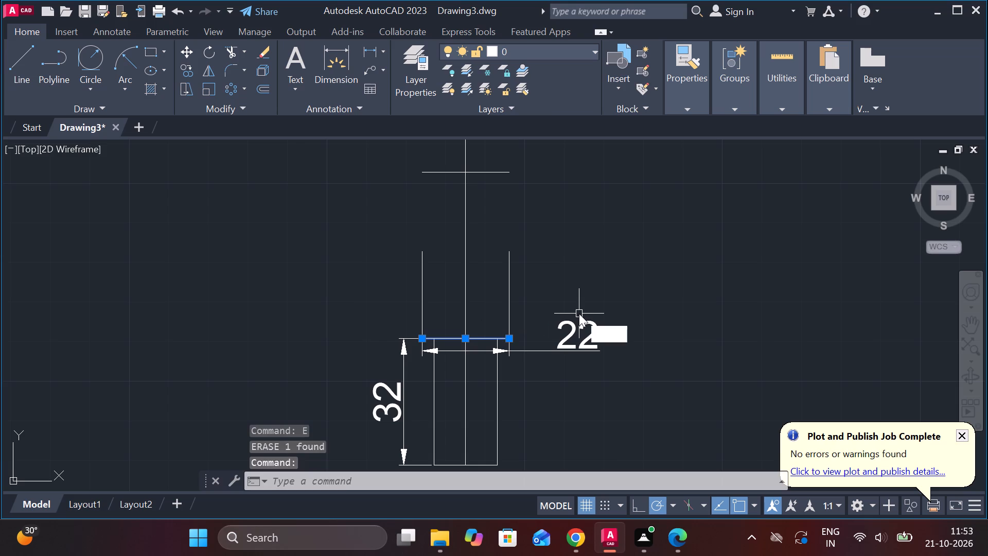
key("Return")
key("Return")
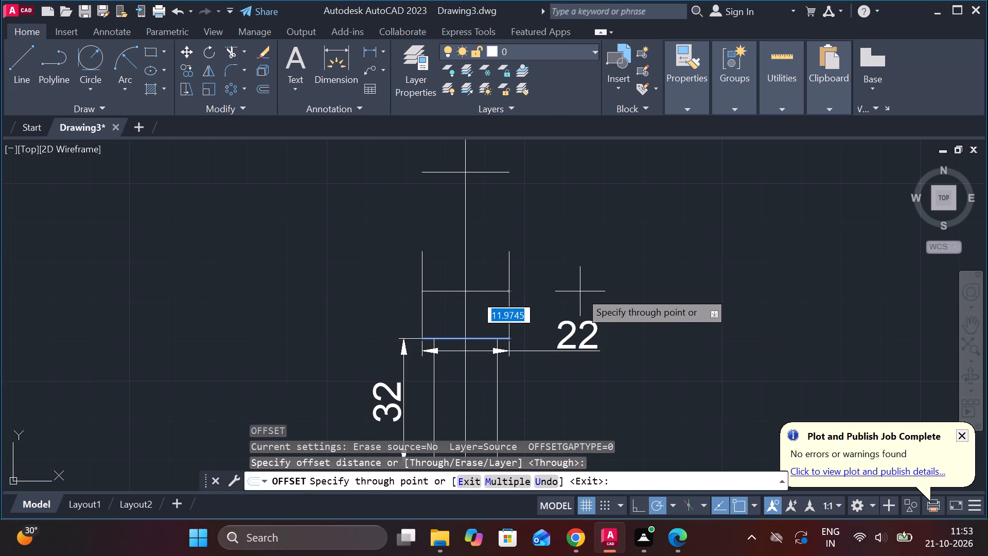
type("20")
key("Return")
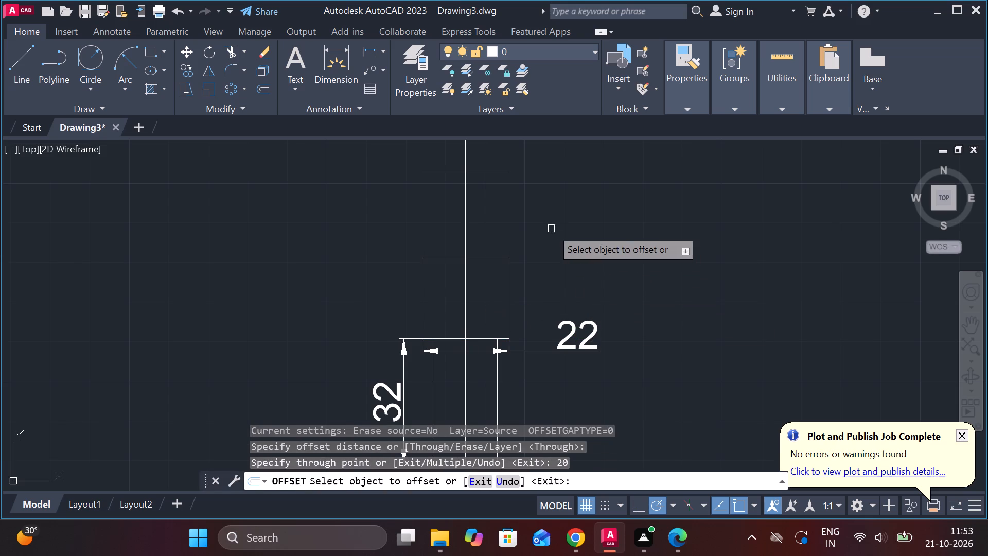
key("Escape")
Trim both side edges where they stick out above the new top edge.
type("TR")
key("space")
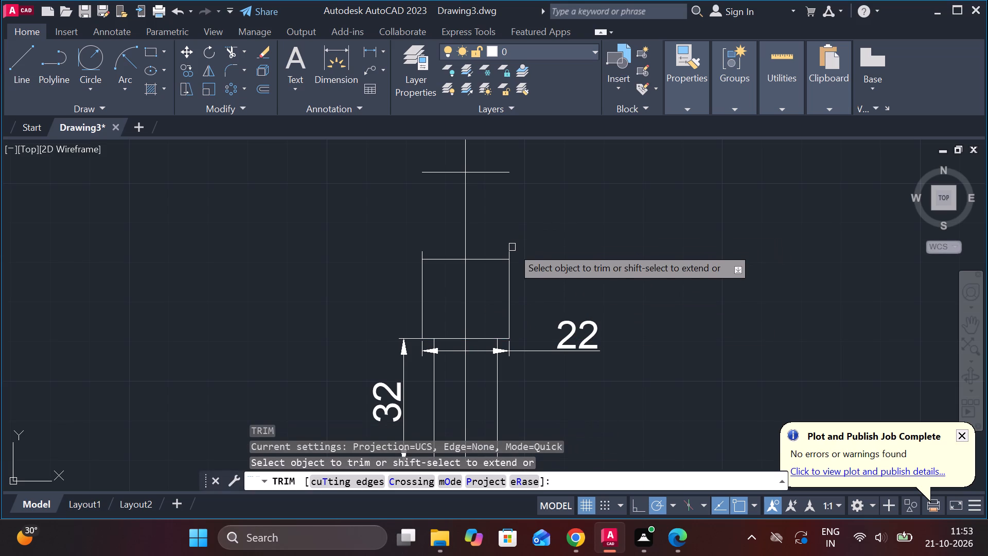
left_click(511, 249)
left_click(421, 252)
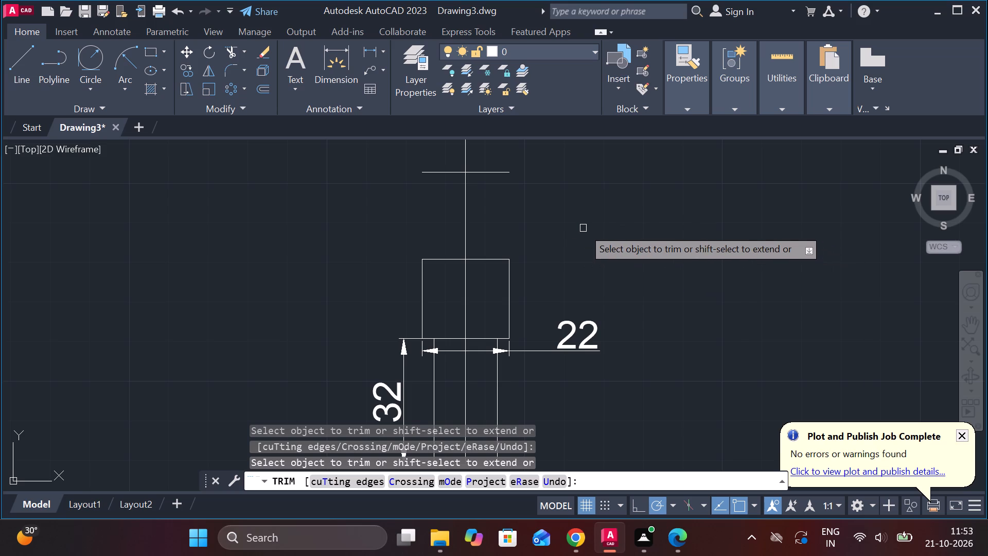
key("Escape")
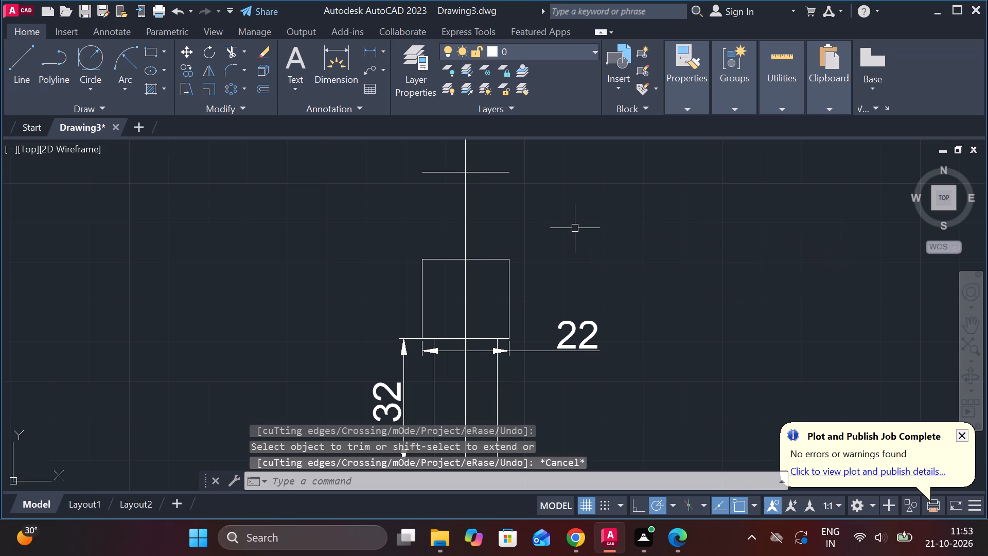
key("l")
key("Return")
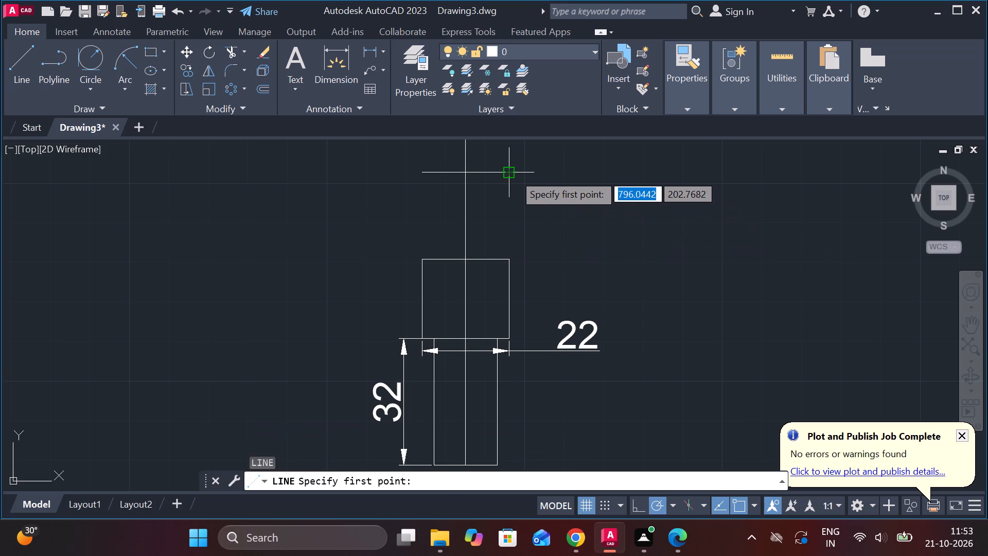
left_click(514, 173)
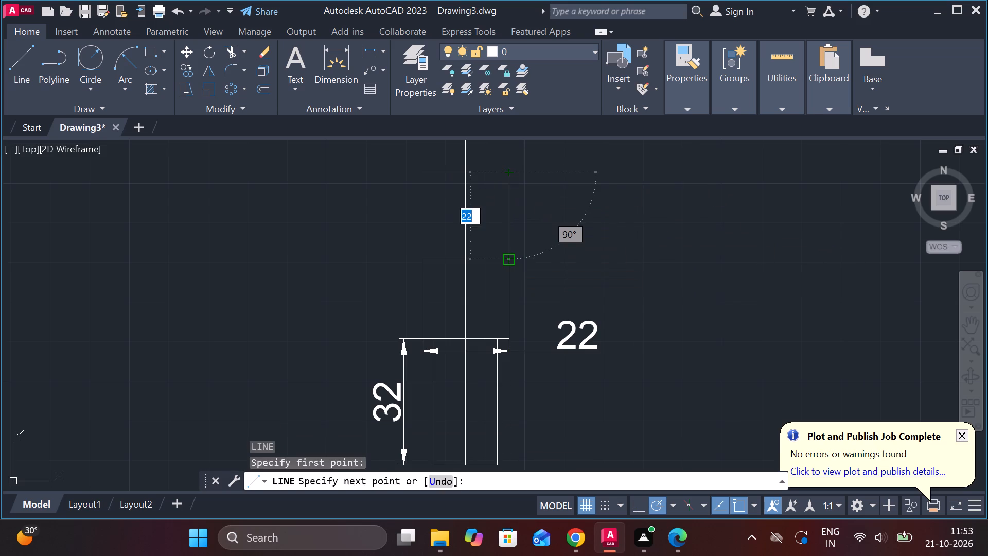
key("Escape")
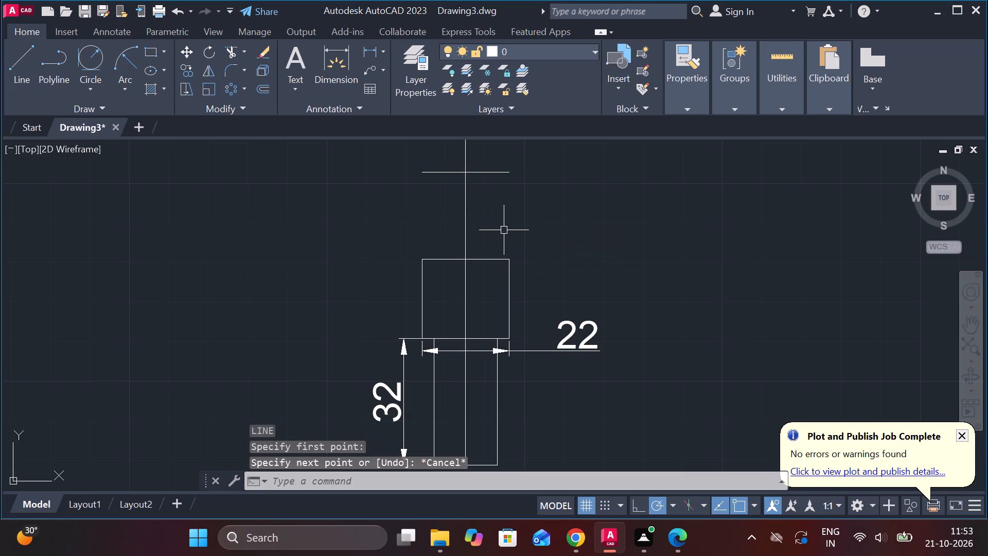
Draw a vertical line 8 to the right of the centre line, from the upper horizontal line down past the block's top edge.
key("l")
key("Return")
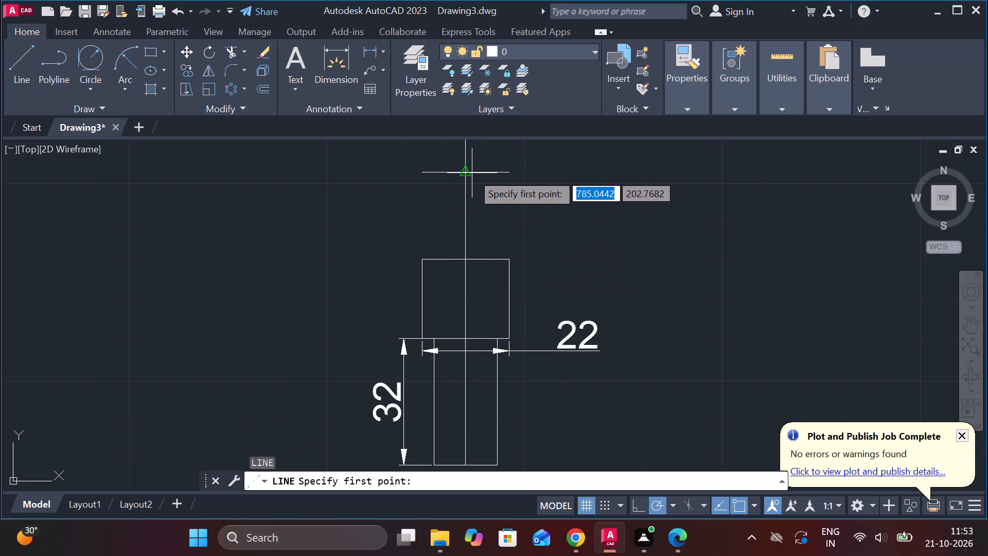
key("8")
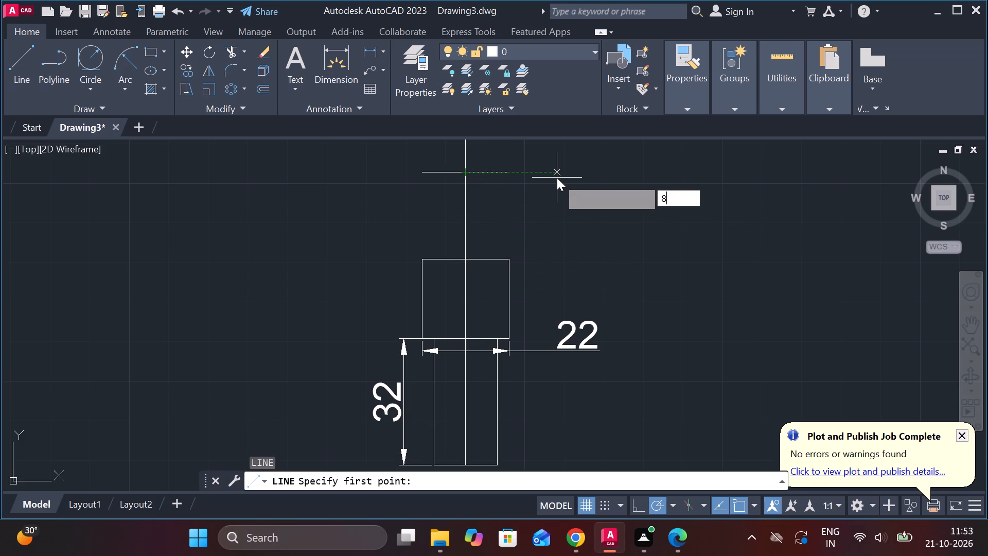
key("Return")
scroll(487, 237, "up", 2)
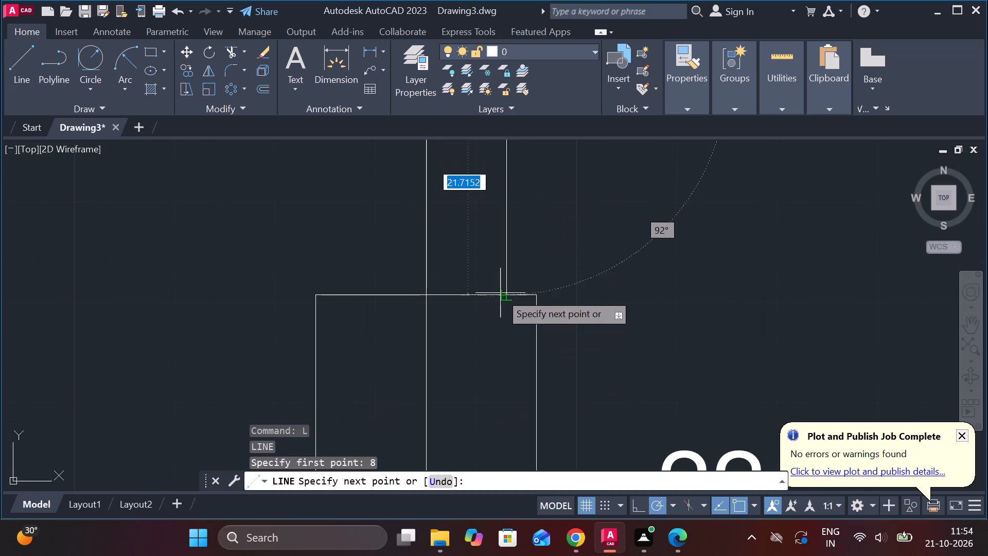
left_click(503, 323)
key("Escape")
scroll(631, 271, "down", 2)
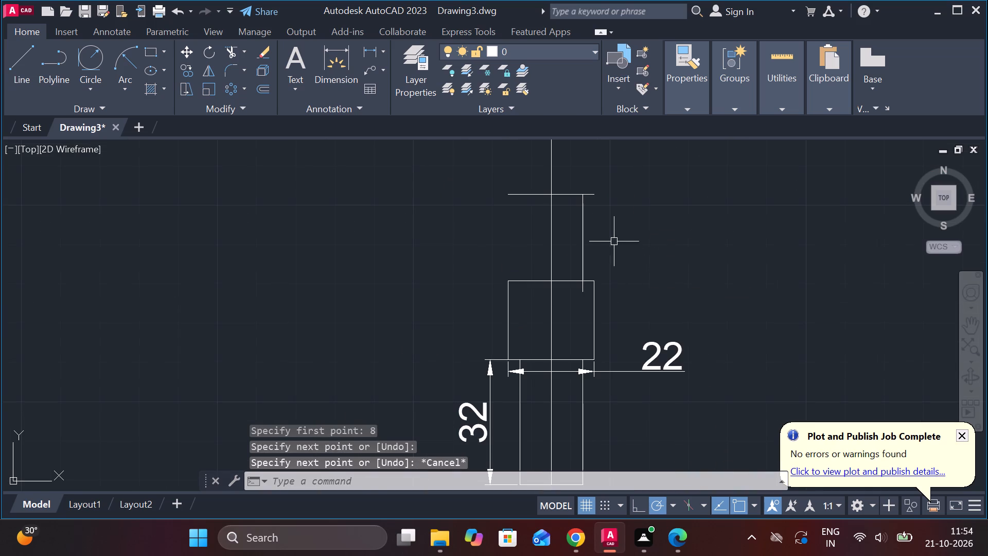
Draw a matching vertical line 8 to the left of the centre line, from the upper horizontal line down into the block.
key("space")
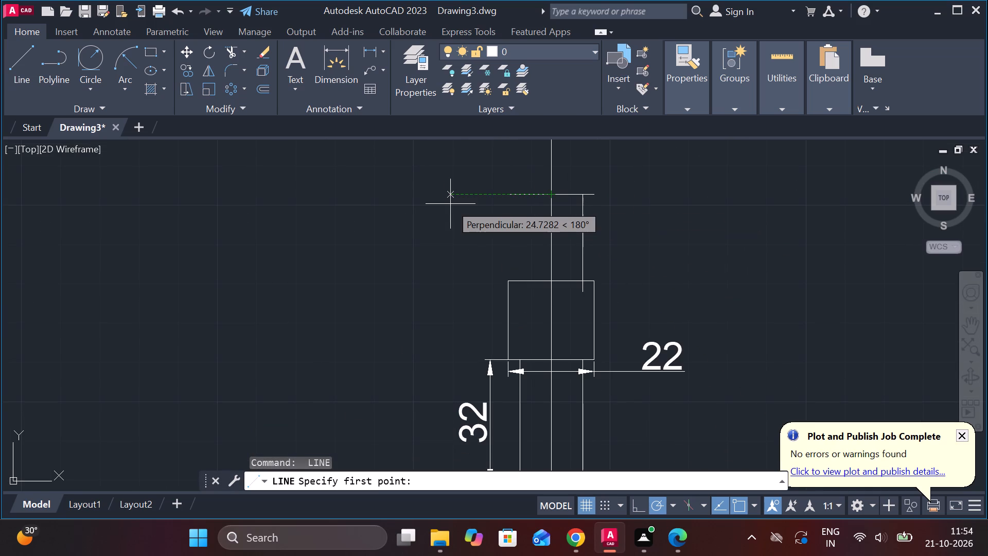
key("8")
key("Return")
left_click(525, 313)
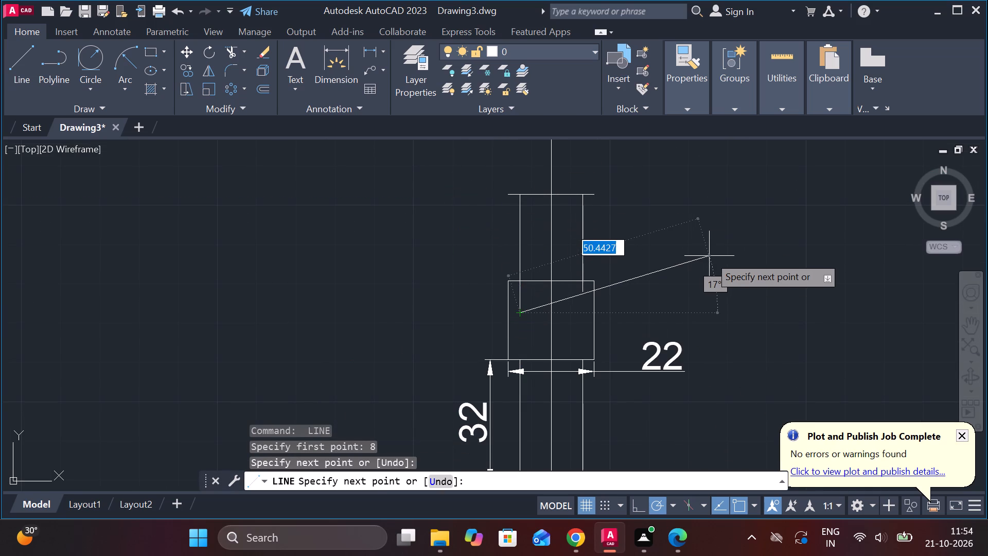
key("Escape")
Trim the two vertical lines' ends inside the block and the upper horizontal line's overhangs on both sides.
type("TR")
key("space")
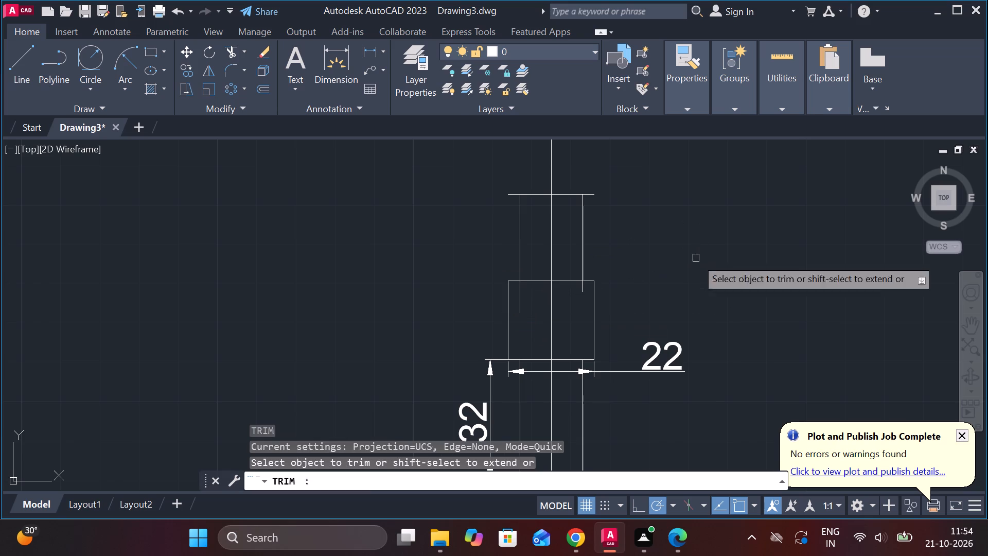
left_click(518, 296)
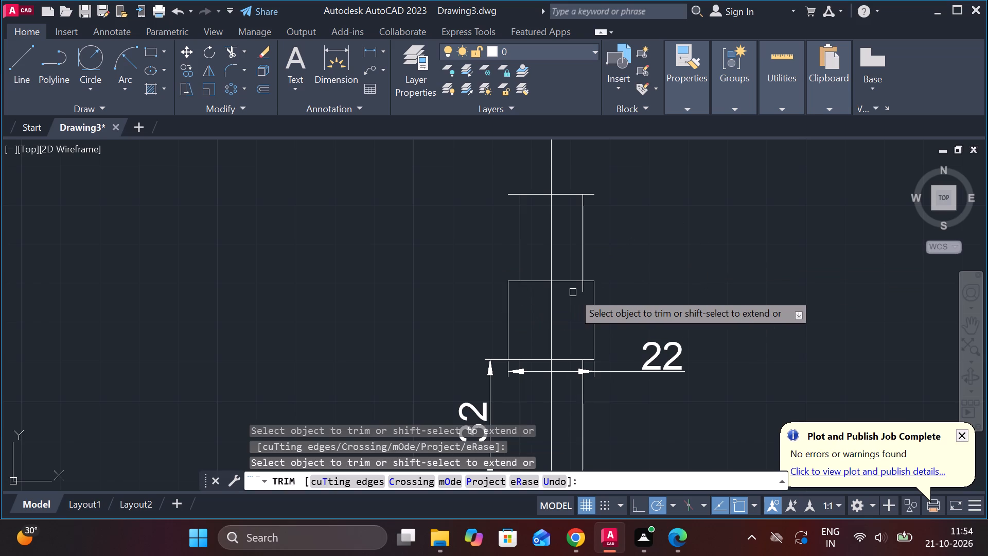
left_click(581, 289)
left_click(592, 196)
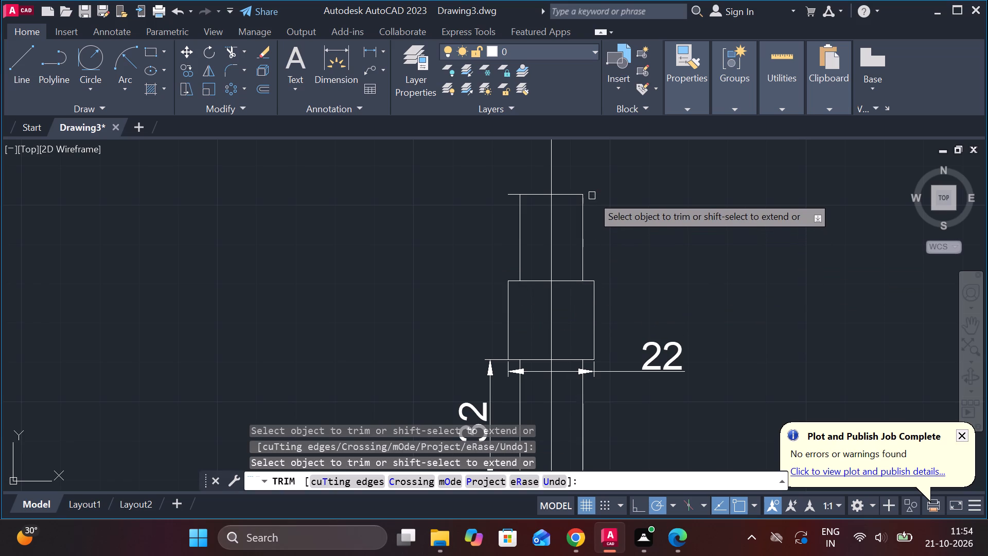
left_click(572, 194)
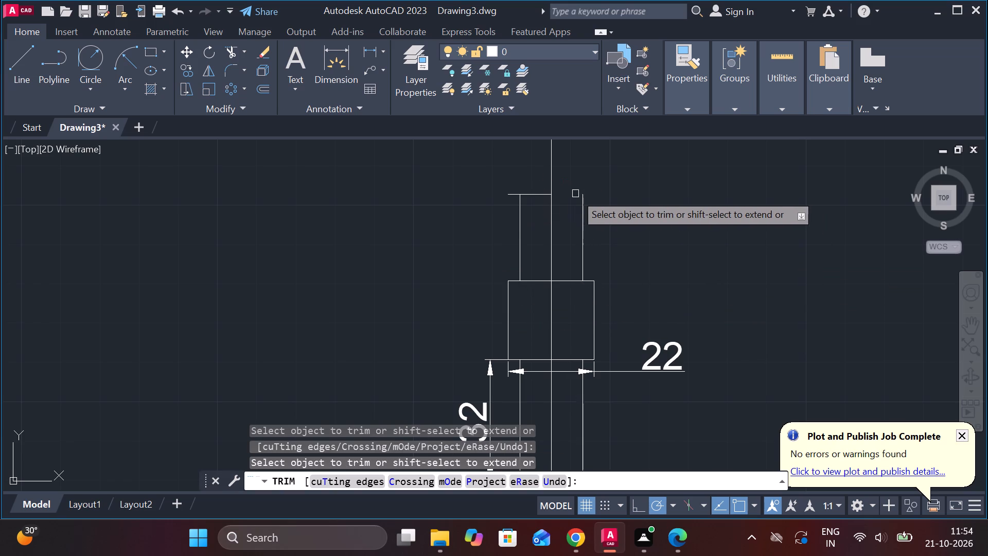
key("ctrl+z")
left_click(518, 193)
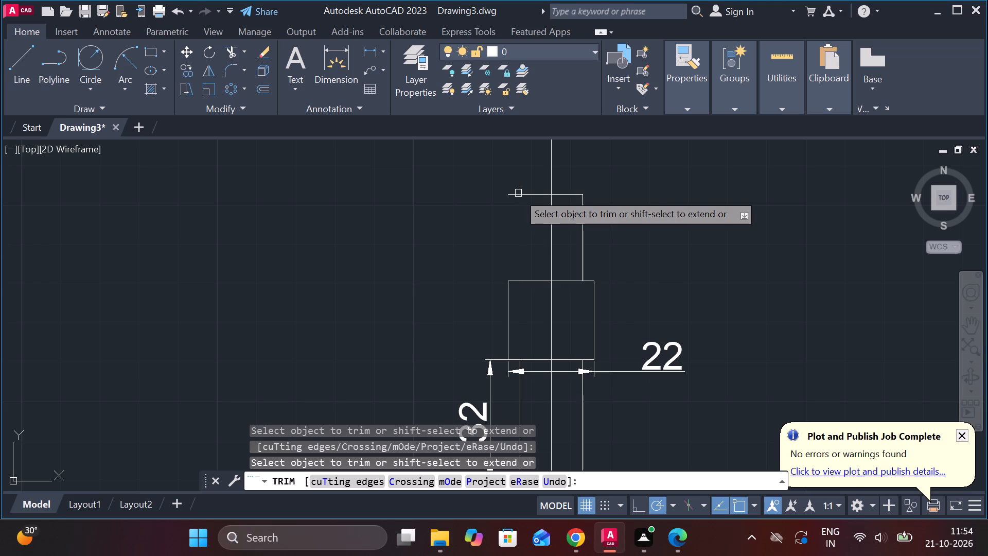
key("ctrl+z")
left_click(510, 193)
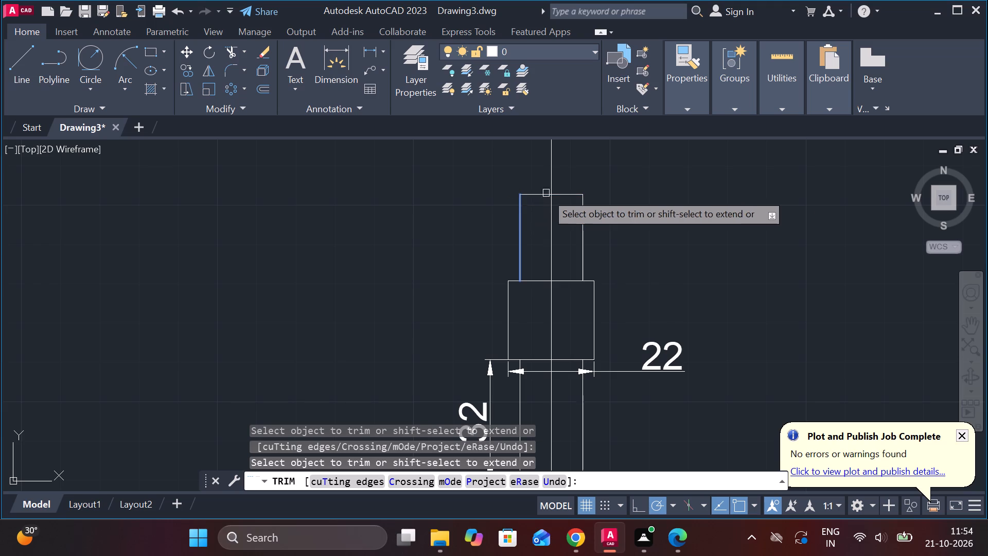
key("Escape")
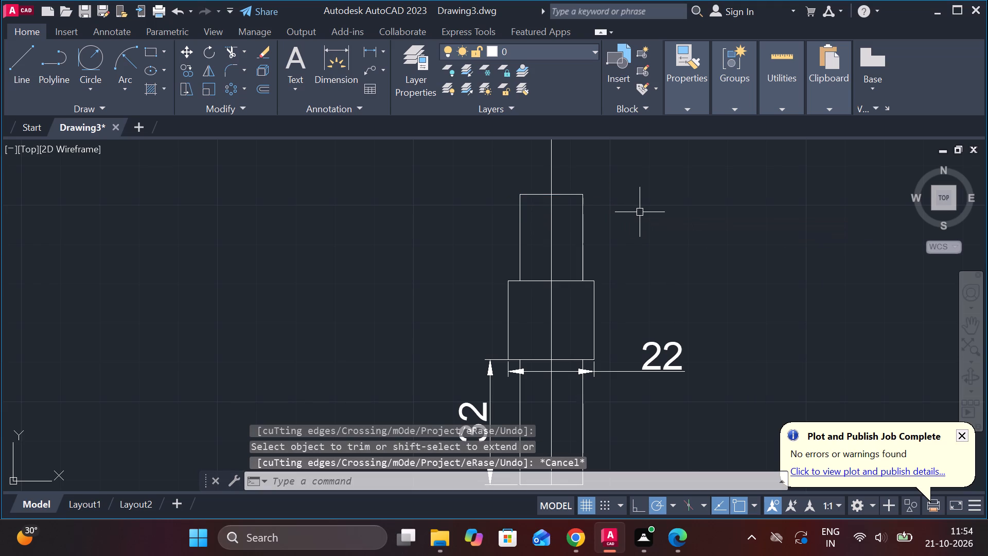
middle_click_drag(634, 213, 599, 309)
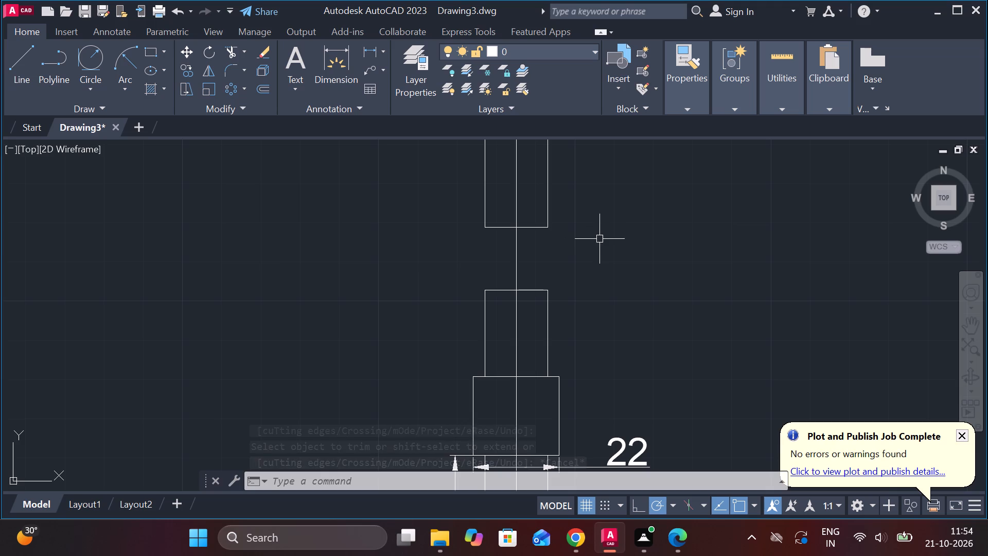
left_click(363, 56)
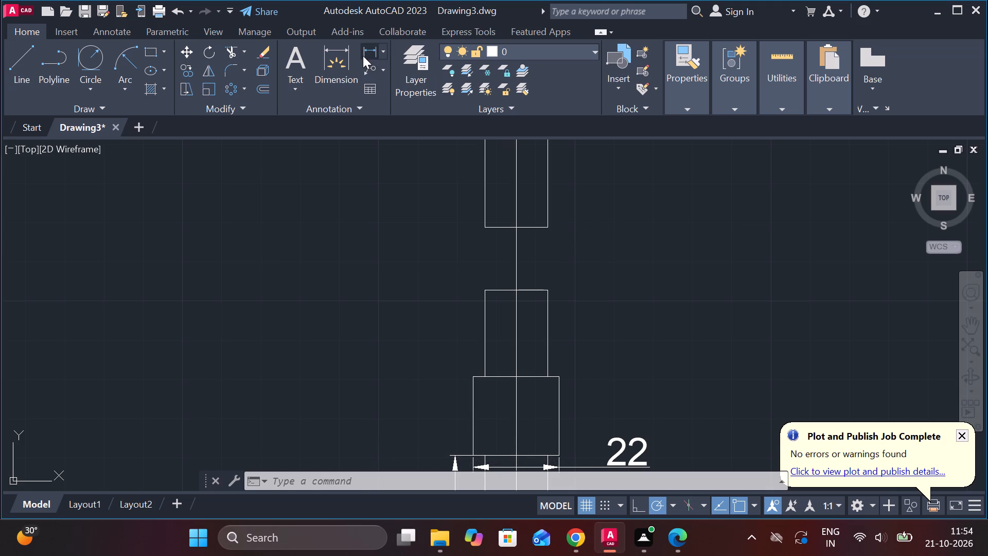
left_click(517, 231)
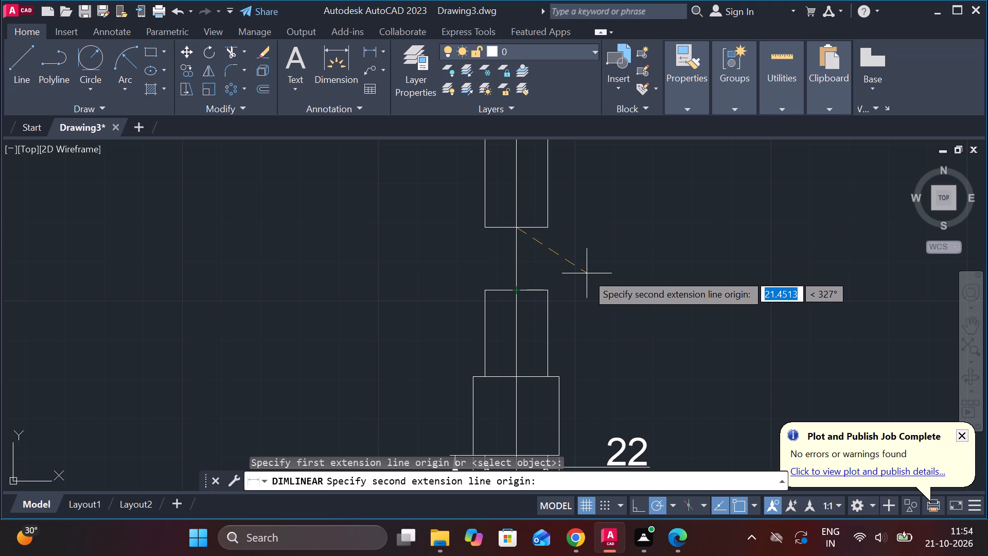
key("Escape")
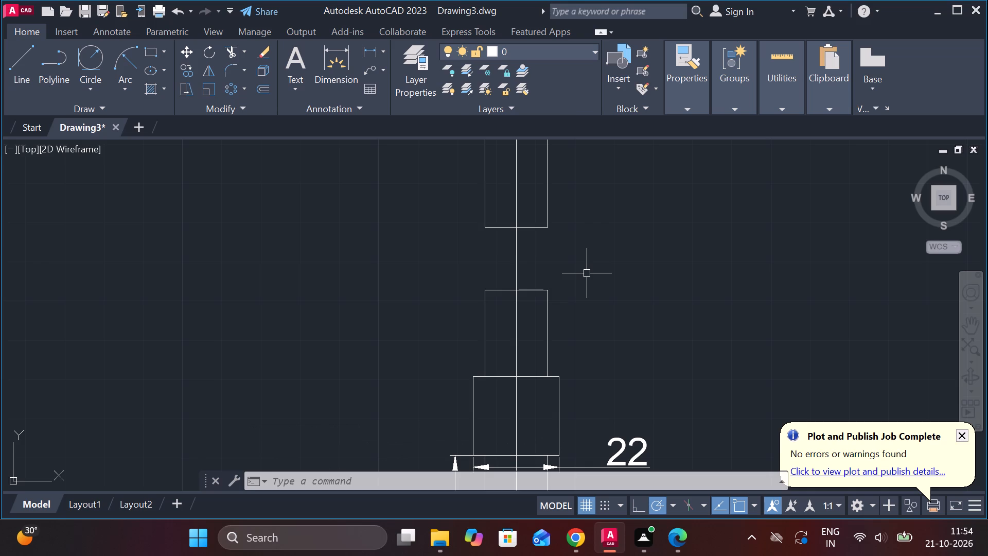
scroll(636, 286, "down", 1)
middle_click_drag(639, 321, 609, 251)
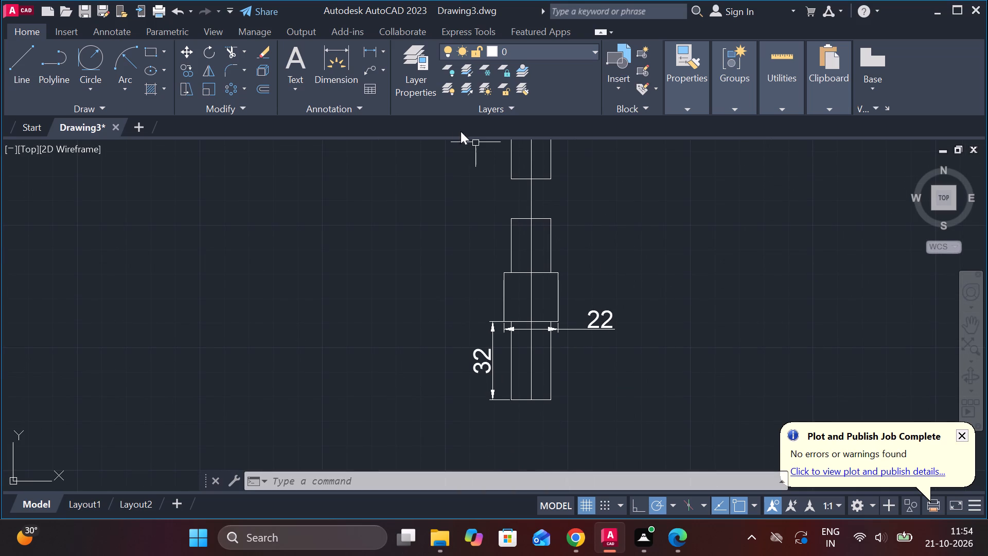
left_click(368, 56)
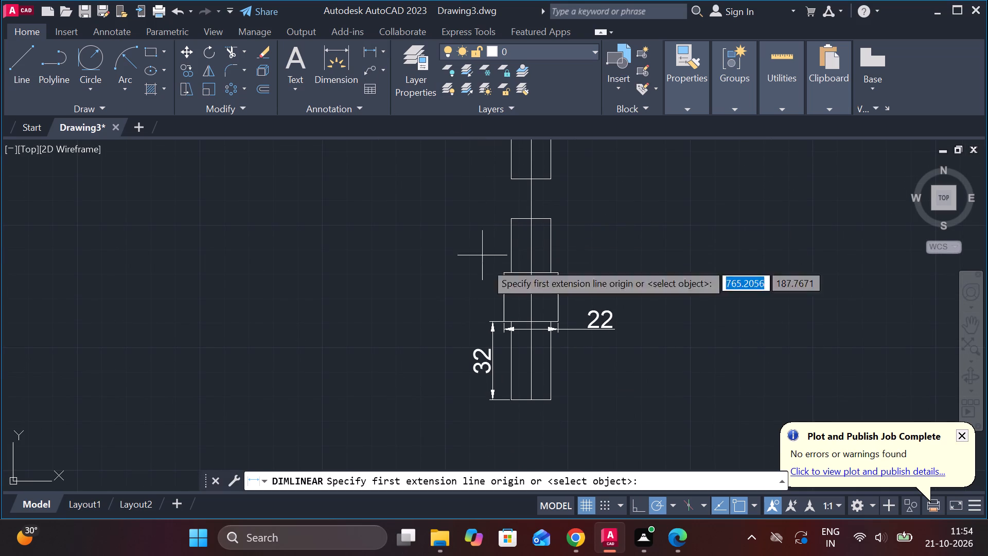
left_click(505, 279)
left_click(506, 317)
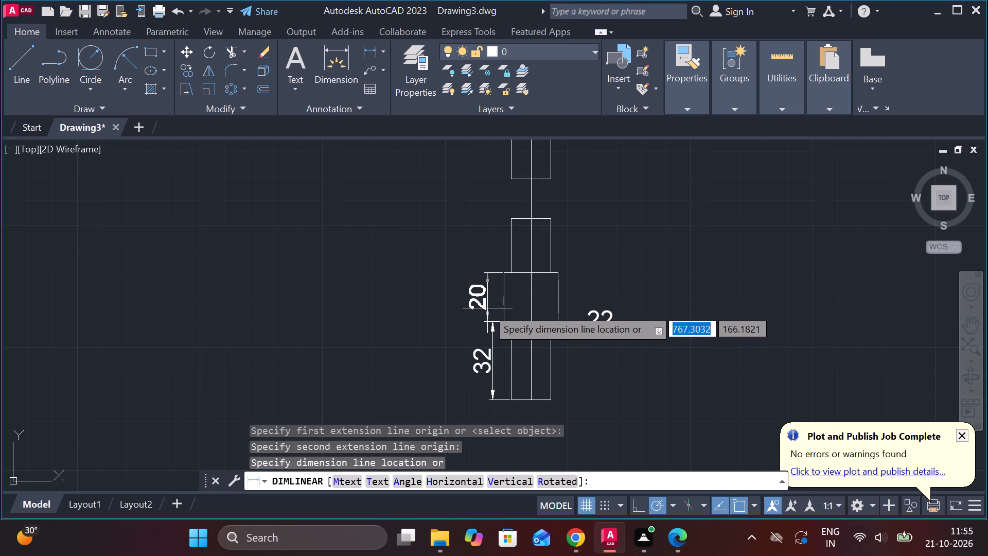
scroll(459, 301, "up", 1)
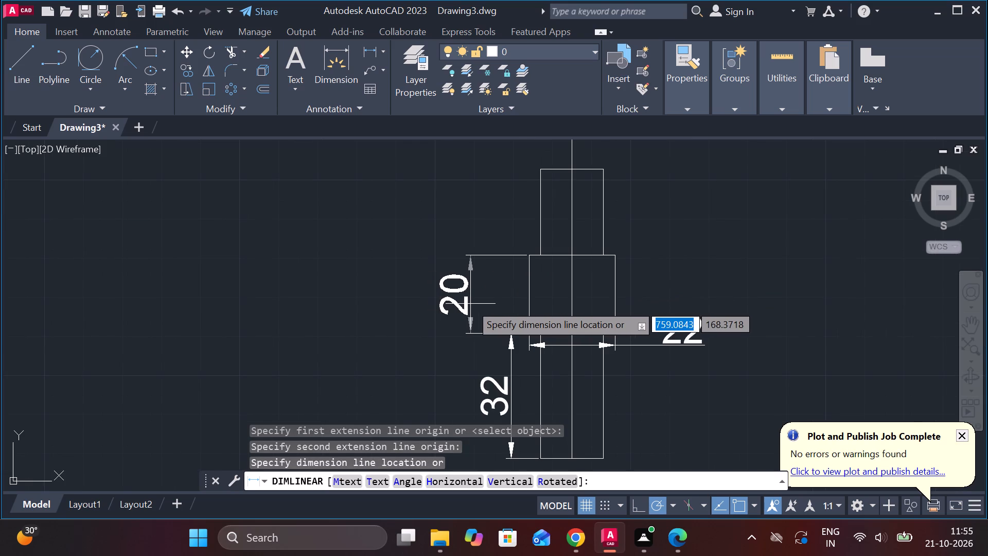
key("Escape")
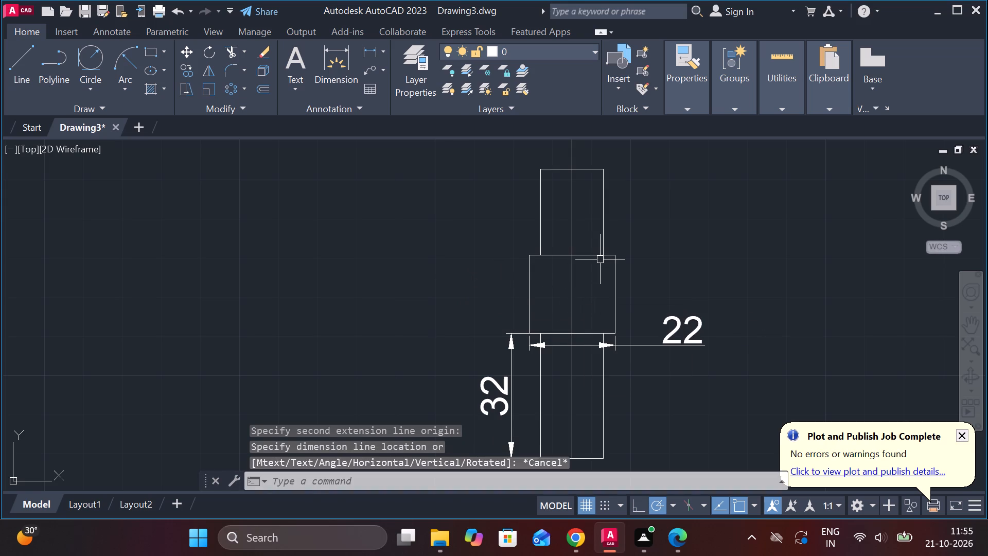
Offset the 22-wide block's top edge upward by 2.
scroll(600, 259, "up", 1)
left_click(579, 255)
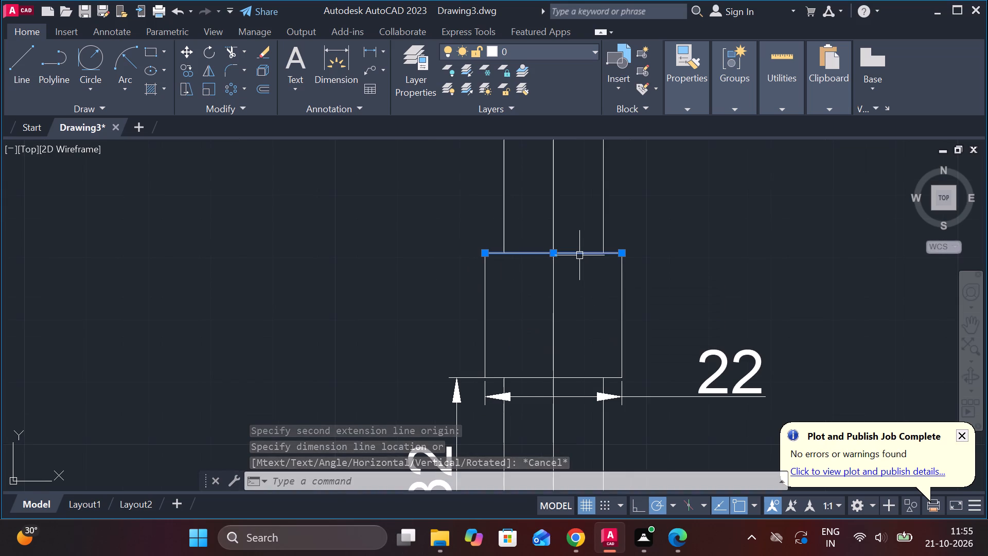
key("o")
key("Return")
key("Return")
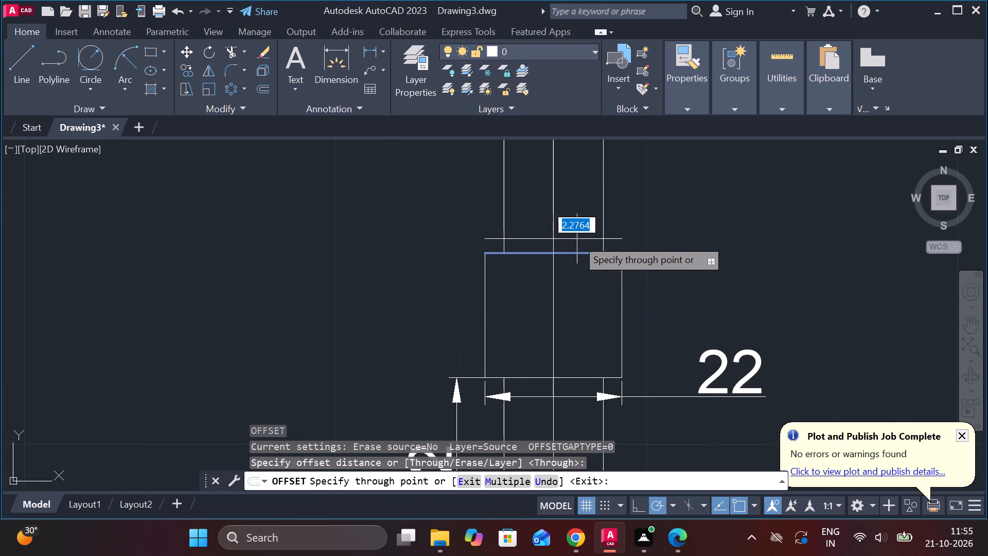
type("2")
key("space")
scroll(604, 241, "up", 1)
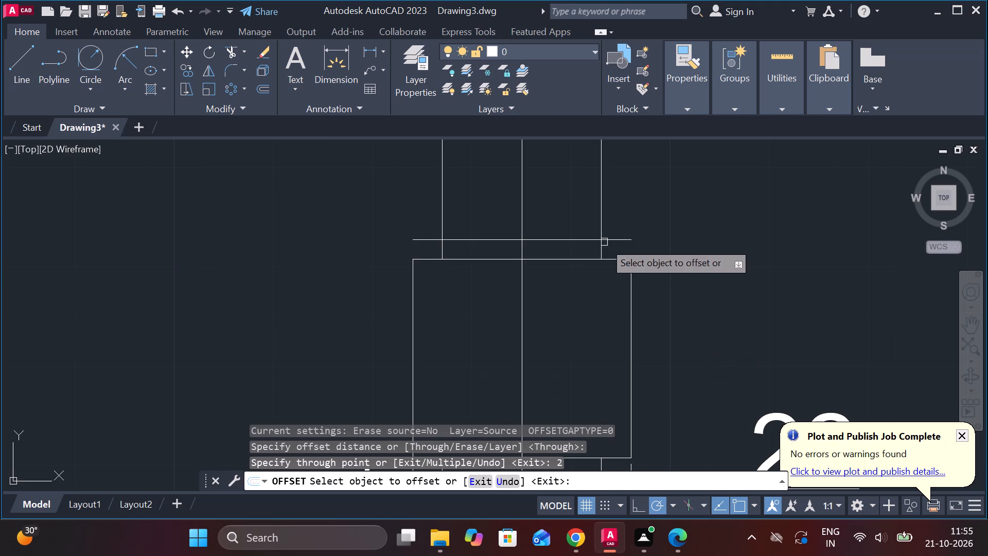
key("Escape")
Trim away the block's old top edge and the two inner vertical lines' ends below the new offset line.
type("TR")
key("space")
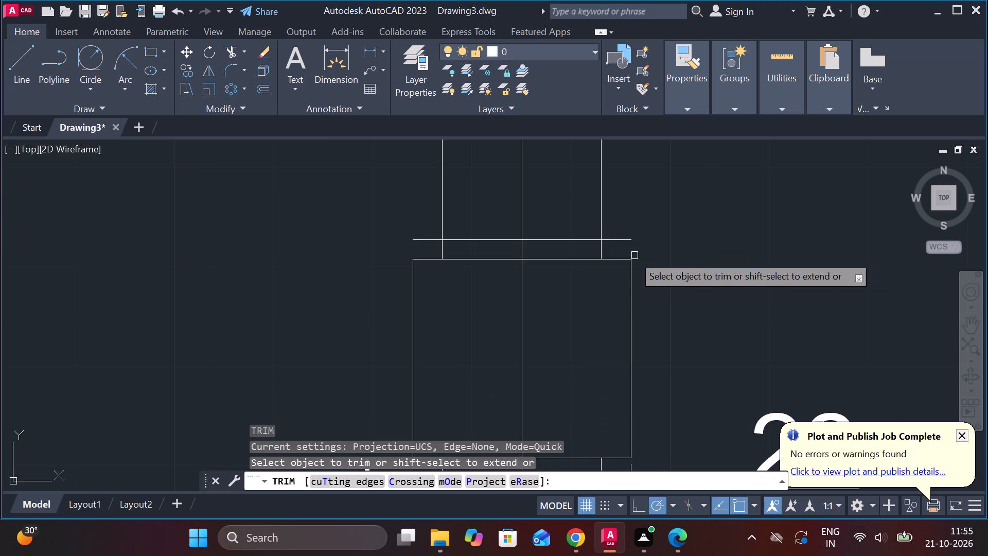
left_click(601, 258)
left_click(592, 259)
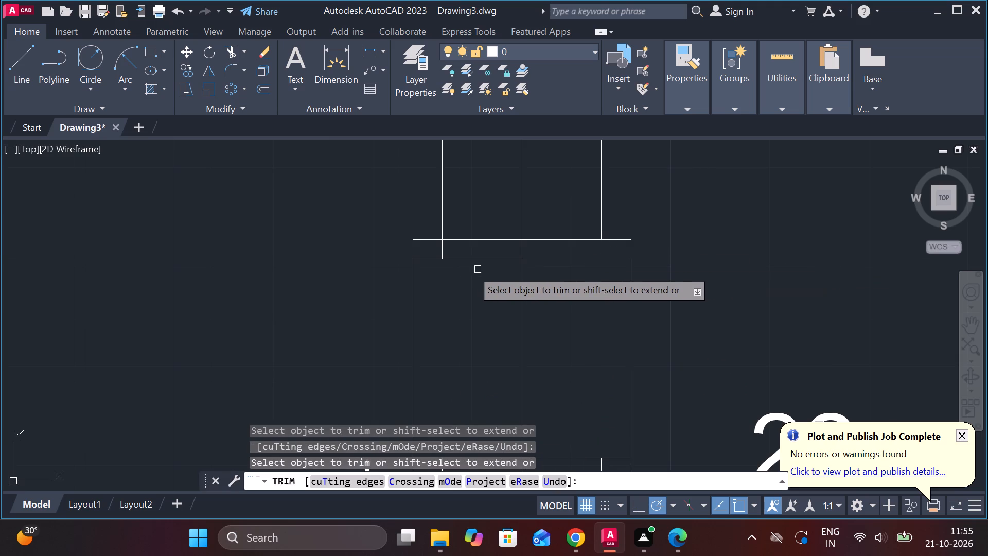
left_click(472, 262)
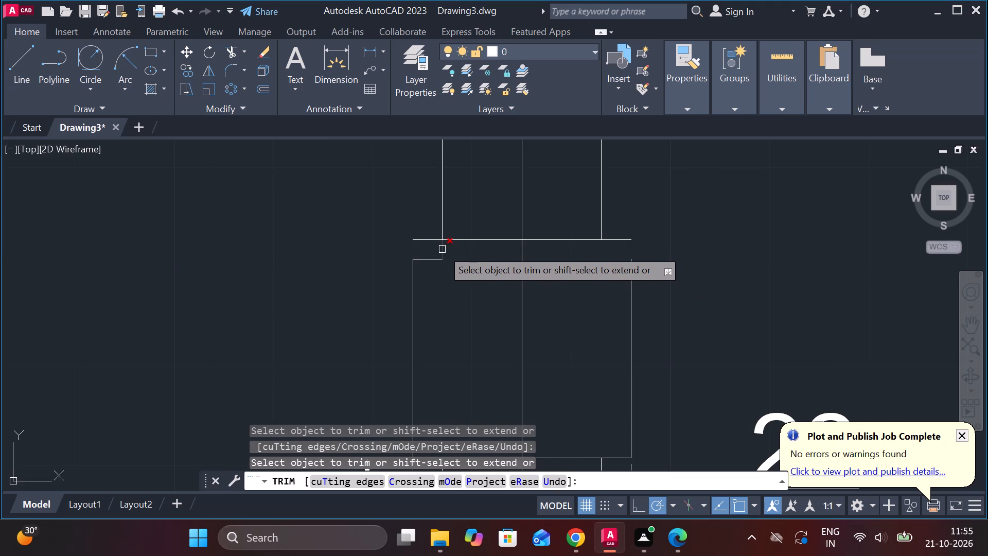
left_click(442, 249)
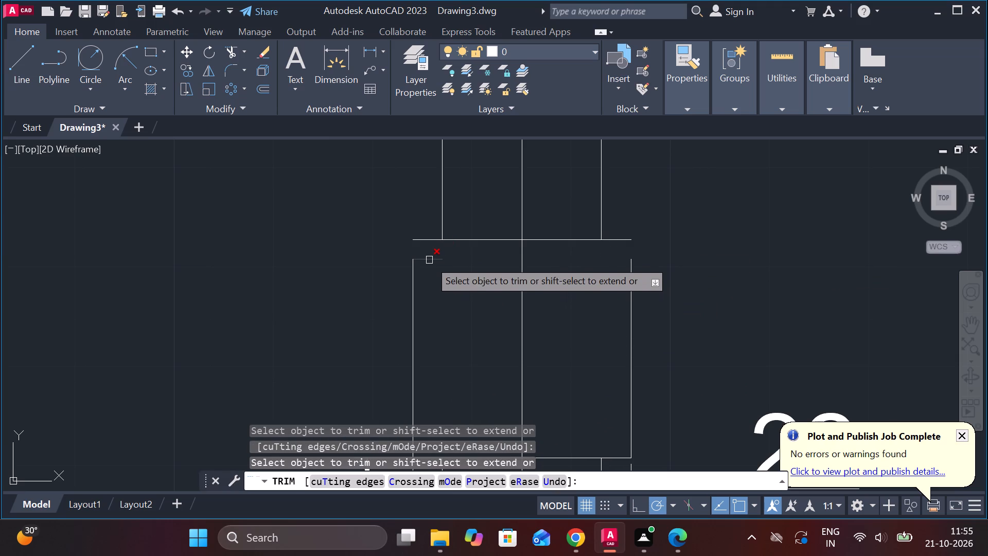
left_click(429, 260)
key("Escape")
Extend the block's two side edges up to the new top edge.
type("EX")
key("space")
left_click(629, 274)
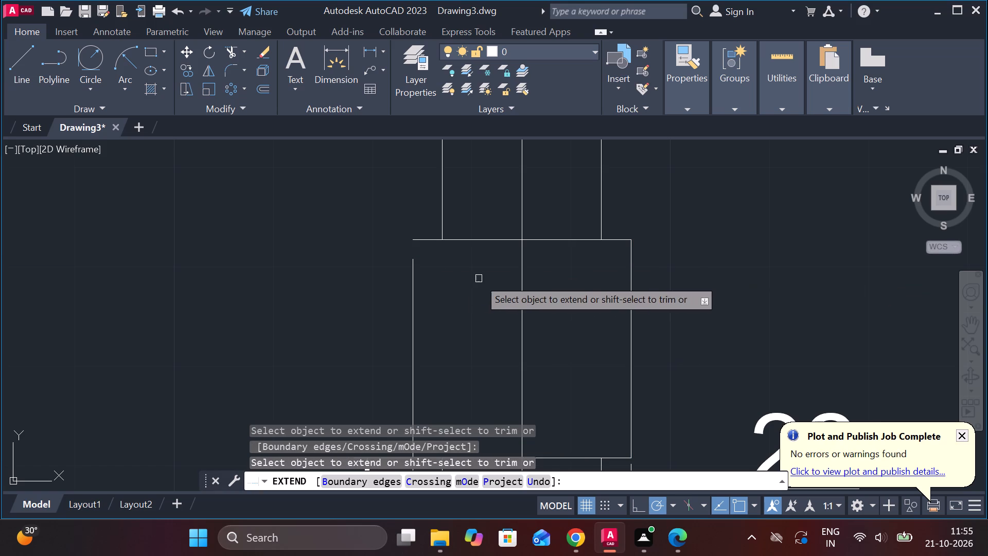
left_click(414, 275)
Add a linear dimension for the block's height, placed to the left of the block above the 32 dimension.
scroll(717, 279, "down", 1)
left_click(368, 57)
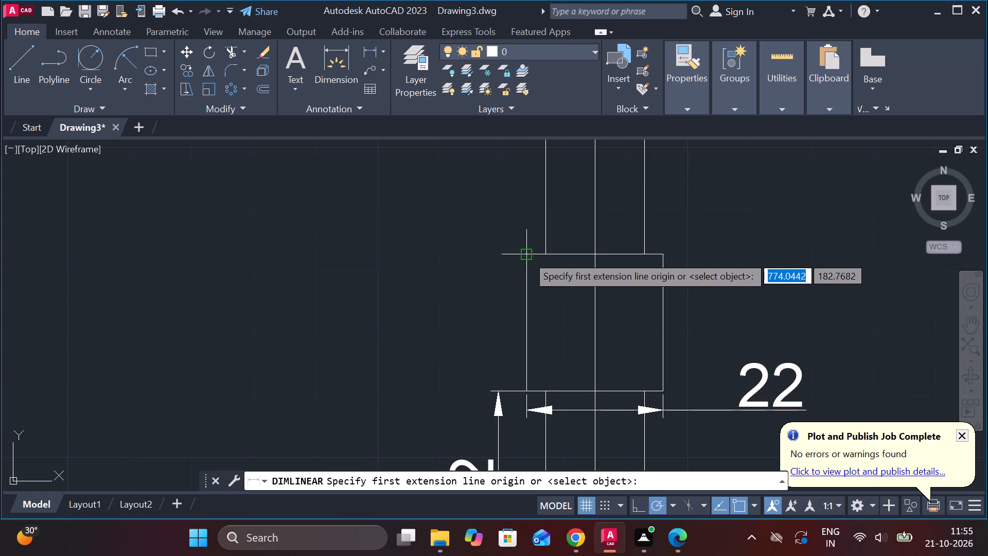
left_click(527, 255)
left_click(525, 385)
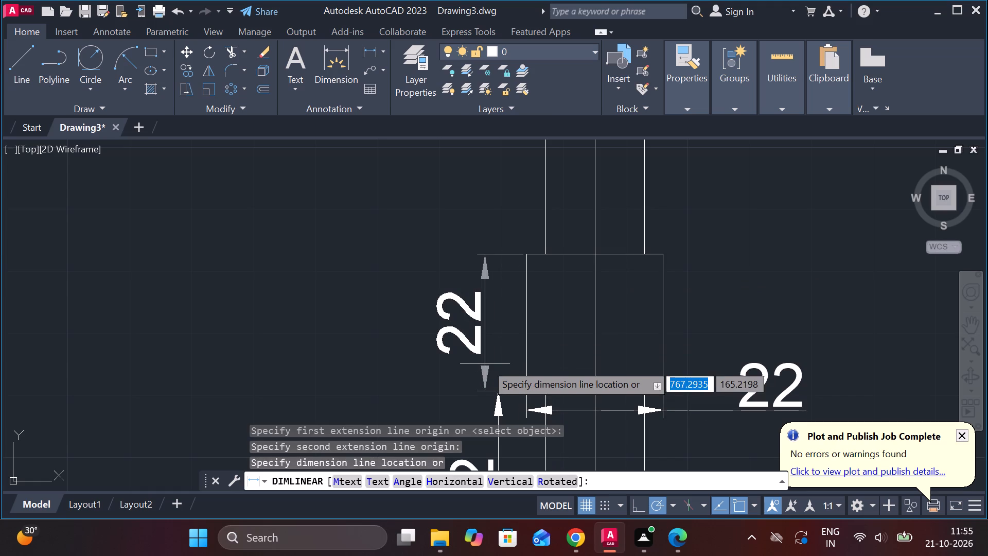
double_click(499, 381)
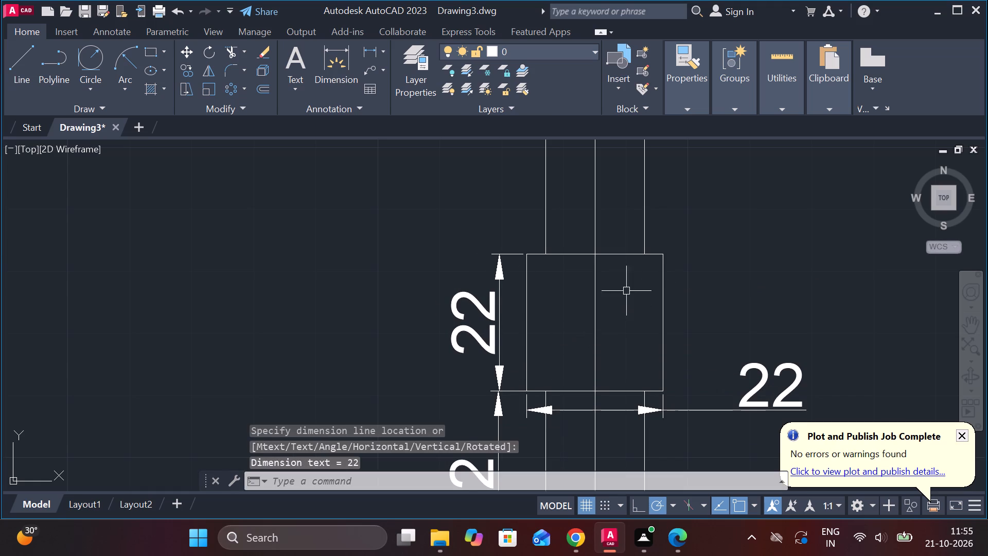
Add a vertical linear dimension for the height of the narrower section above the block, placed on its left side.
middle_click_drag(583, 352, 571, 370)
middle_click_drag(552, 376, 529, 400)
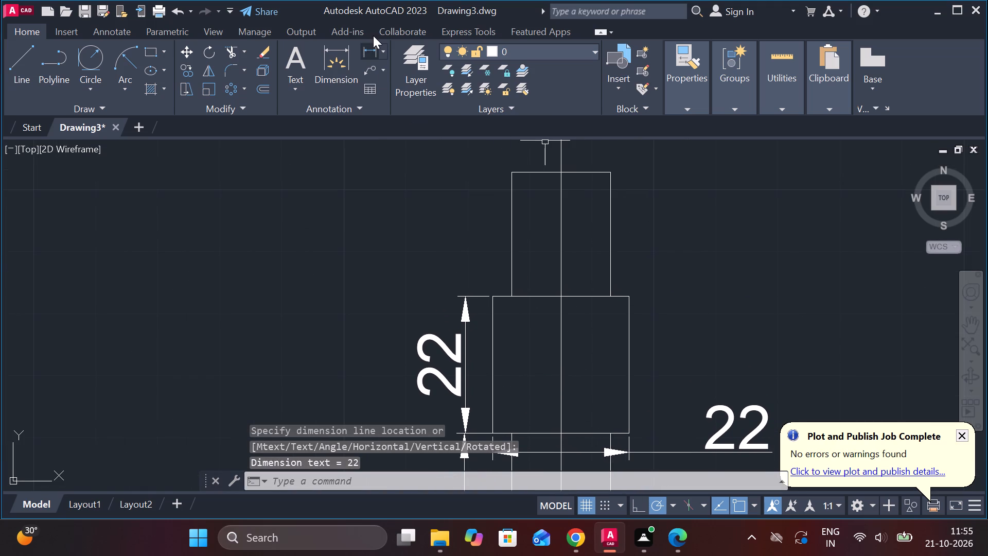
left_click(371, 45)
left_click(514, 174)
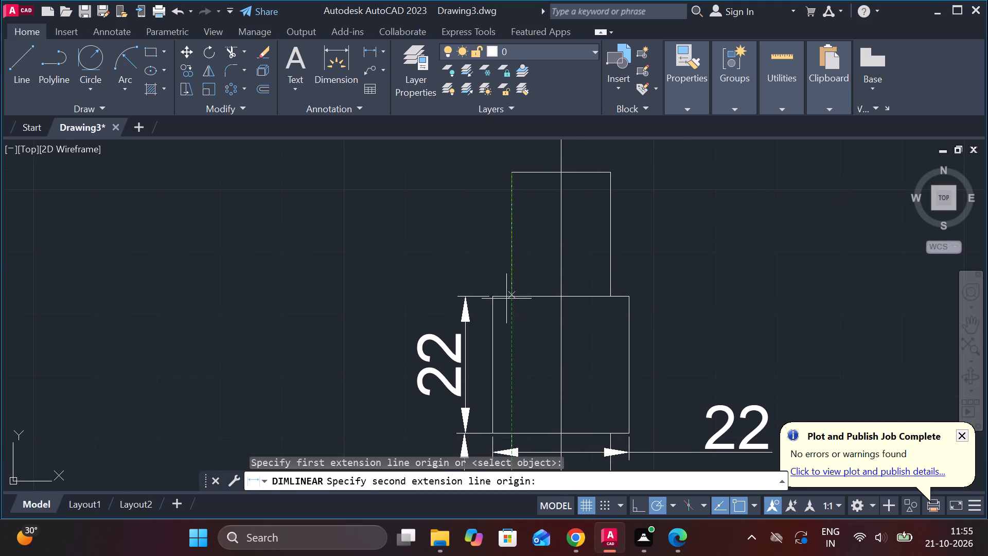
left_click(515, 305)
left_click(489, 293)
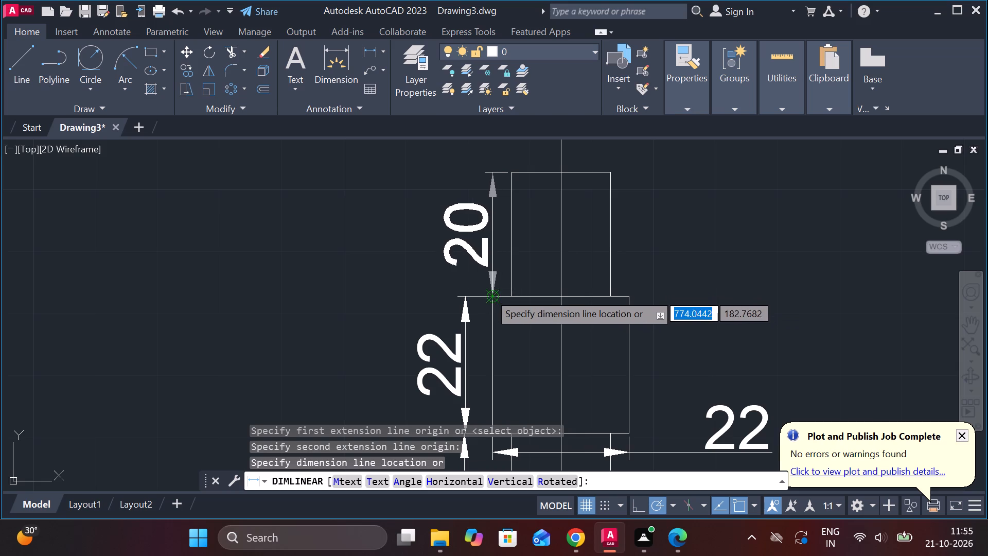
Move the upper section's height dimension line further left, in line with the block's height dimension below it.
scroll(563, 290, "down", 1)
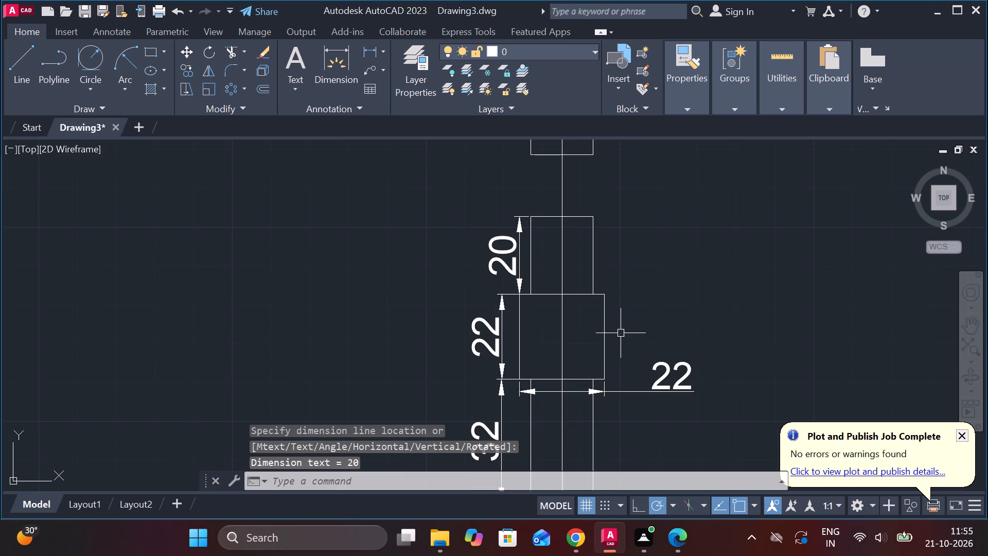
scroll(489, 228, "up", 1)
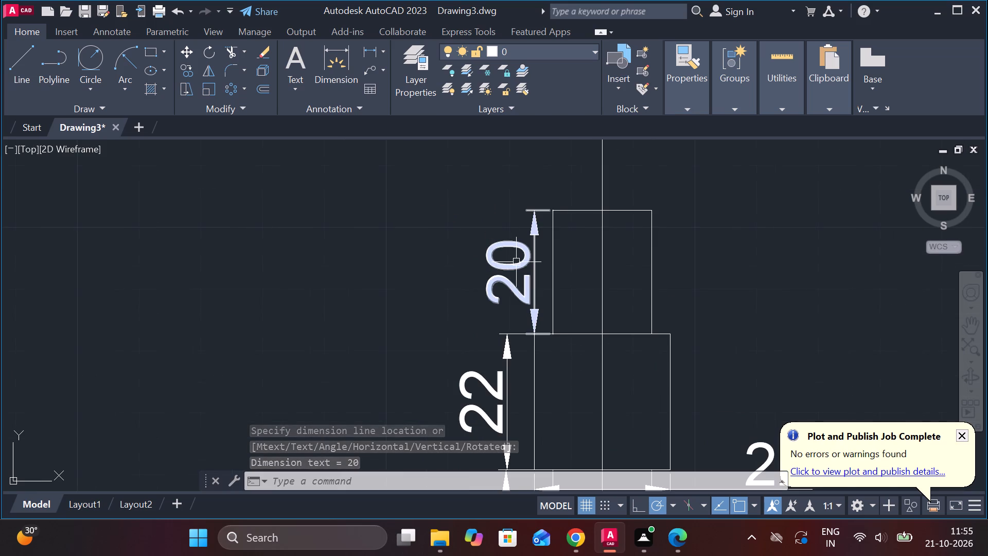
left_click(517, 262)
left_click(537, 337)
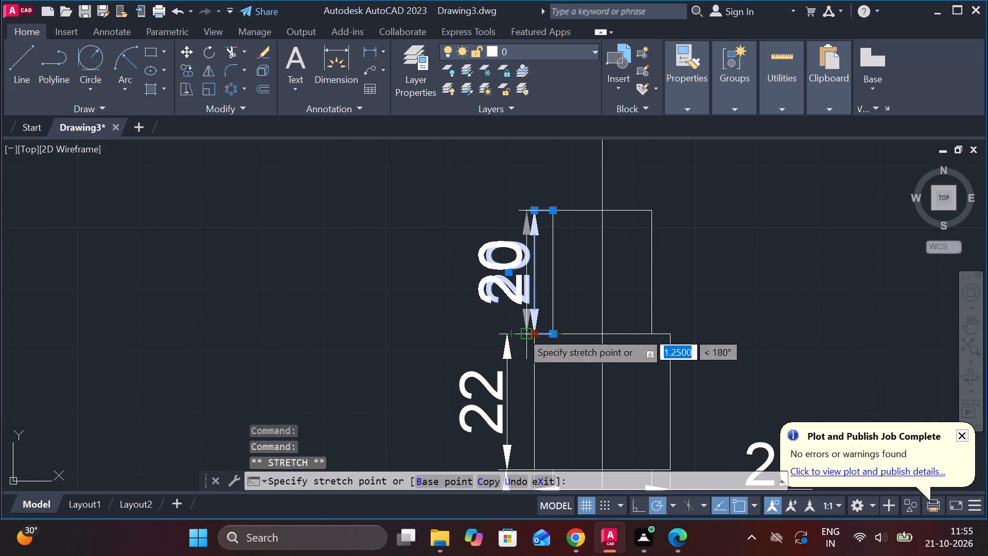
left_click(507, 331)
scroll(562, 326, "down", 1)
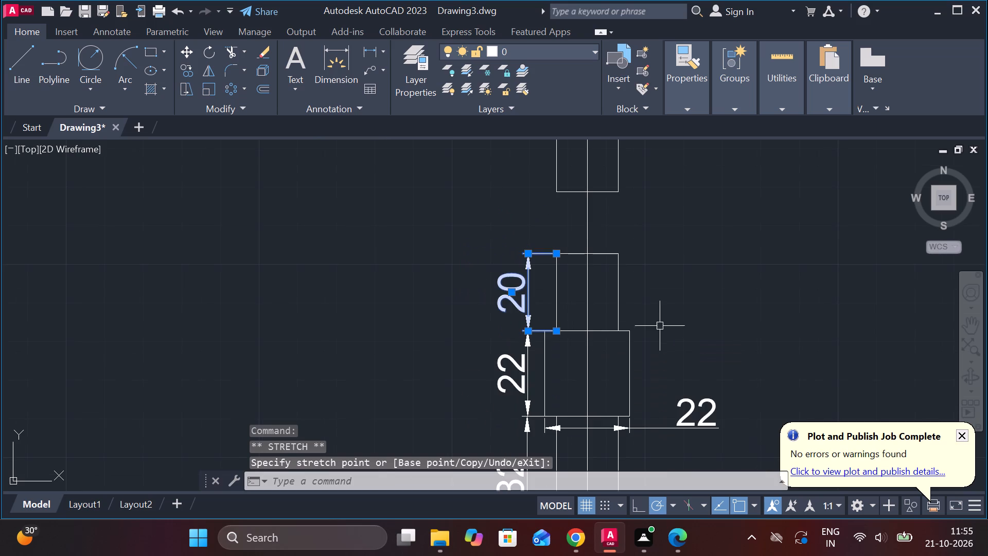
key("Escape")
middle_click_drag(658, 326, 617, 265)
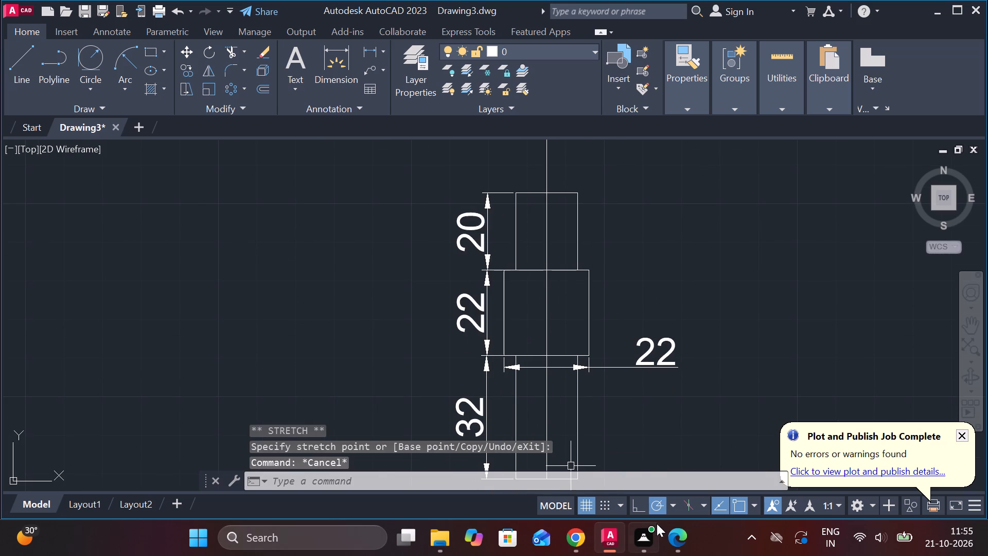
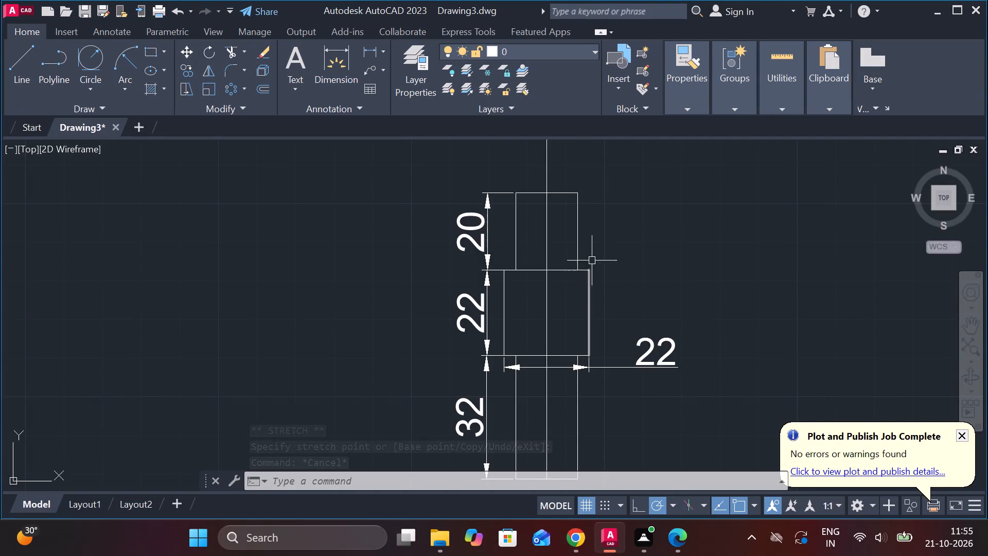
Add a vertical linear dimension along the uppermost rectangle's side, aligned with the existing 20, 22 and 32 dimension chain.
middle_click_drag(614, 270, 591, 354)
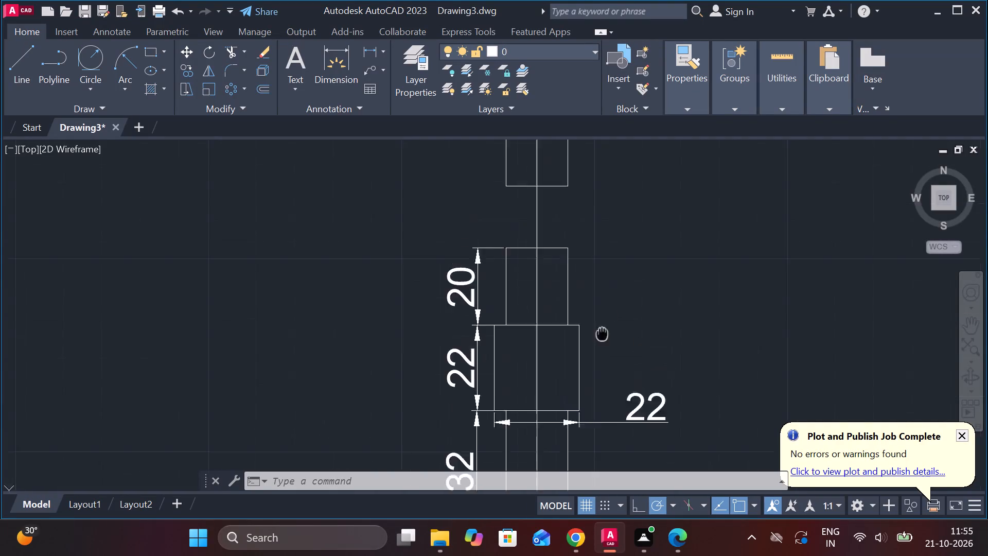
middle_click_drag(591, 354, 582, 379)
scroll(573, 297, "up", 1)
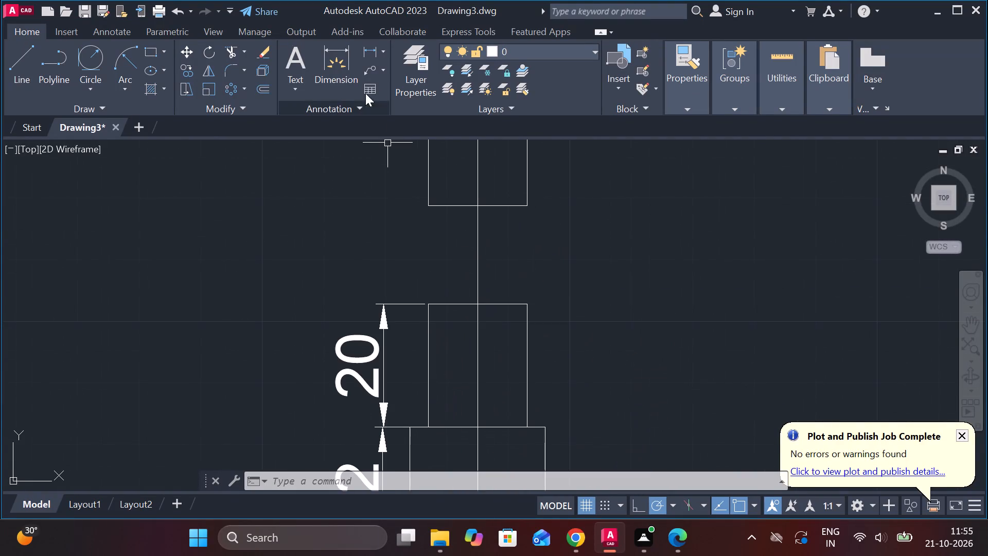
left_click(377, 48)
middle_click_drag(505, 244, 515, 329)
scroll(436, 213, "down", 2)
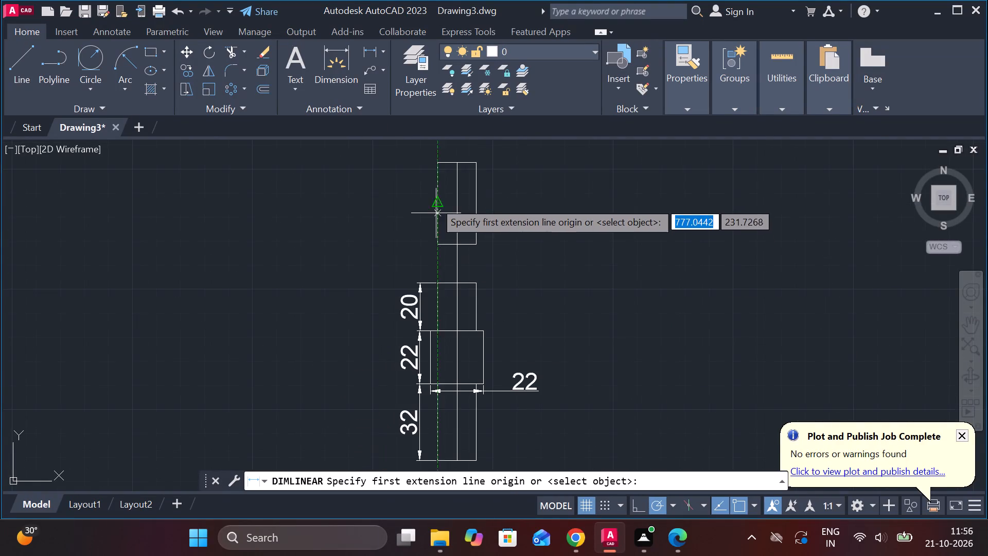
left_click(437, 159)
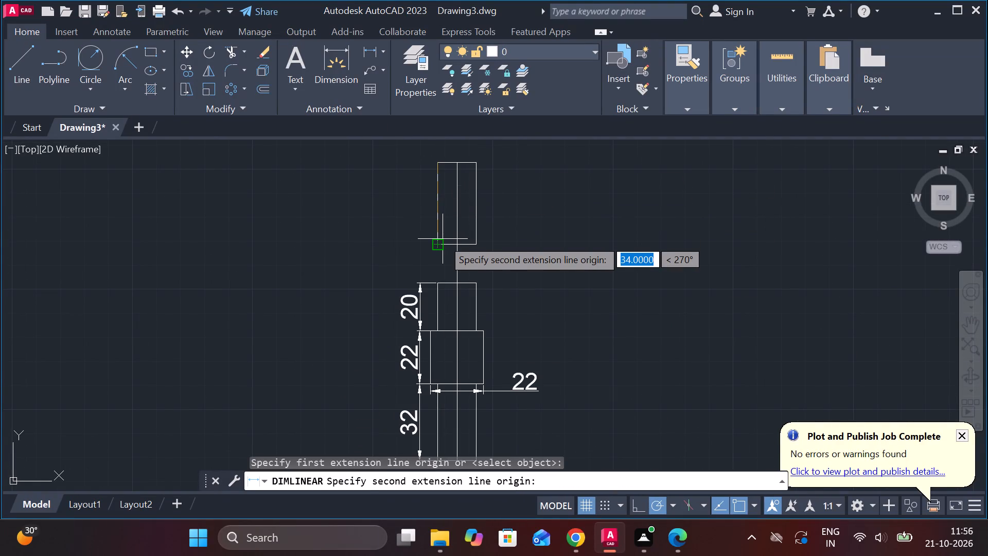
left_click(443, 239)
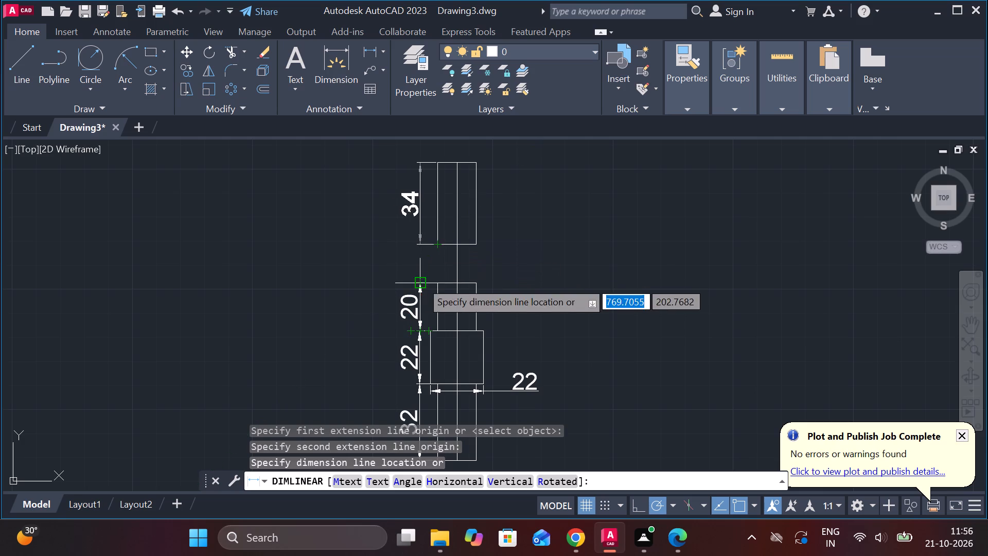
left_click(421, 281)
key("Escape")
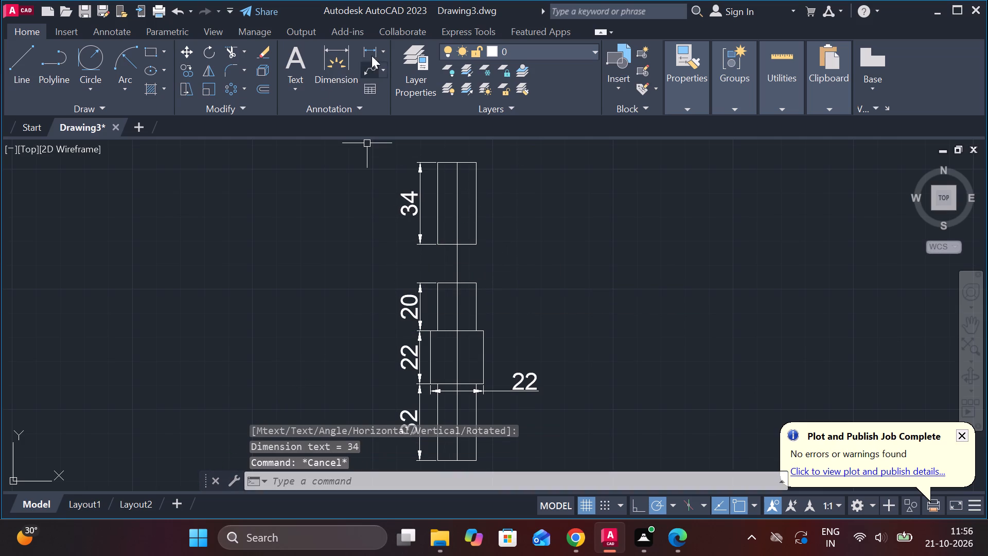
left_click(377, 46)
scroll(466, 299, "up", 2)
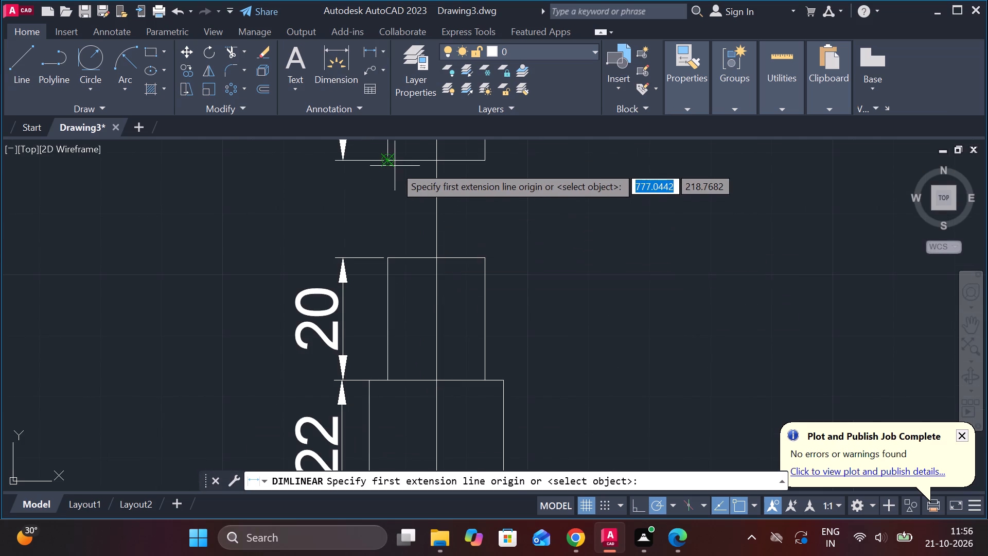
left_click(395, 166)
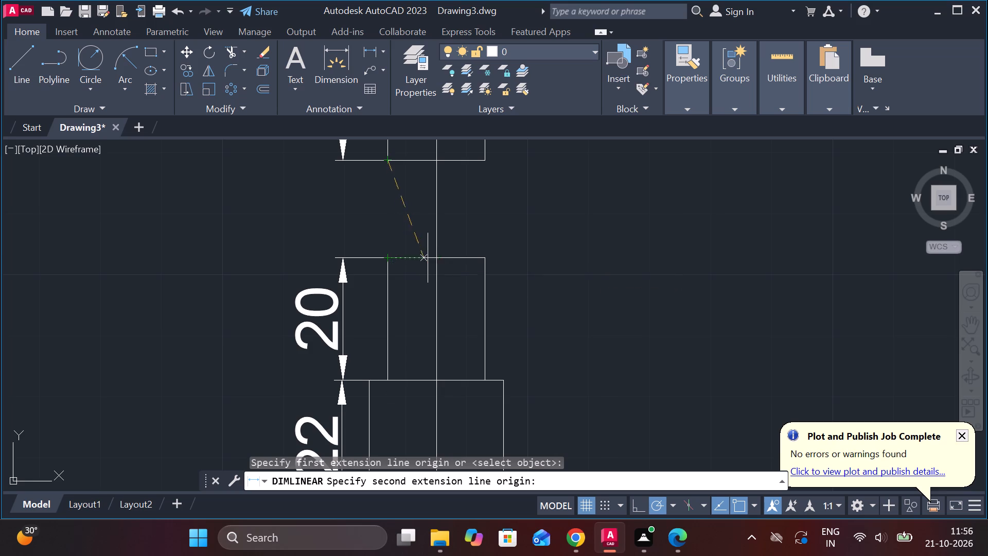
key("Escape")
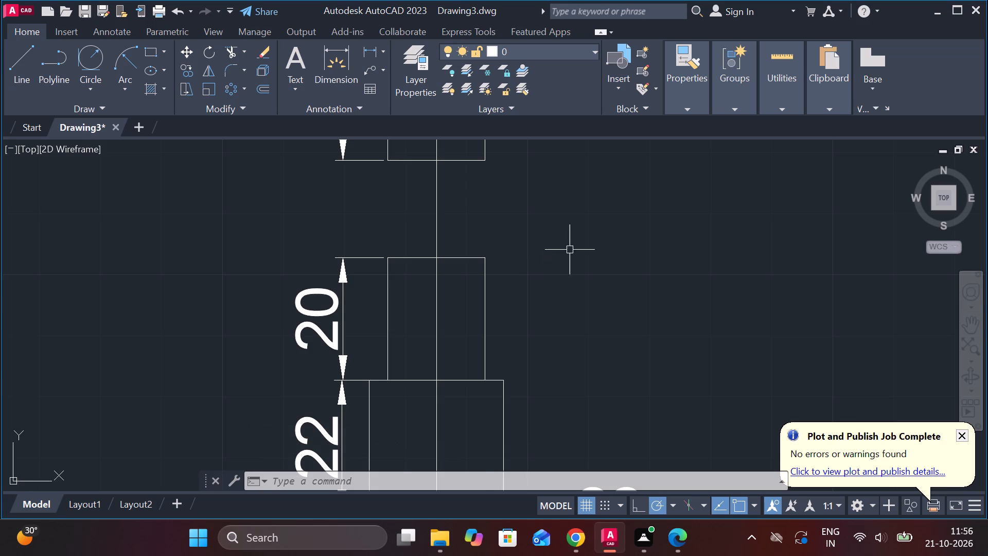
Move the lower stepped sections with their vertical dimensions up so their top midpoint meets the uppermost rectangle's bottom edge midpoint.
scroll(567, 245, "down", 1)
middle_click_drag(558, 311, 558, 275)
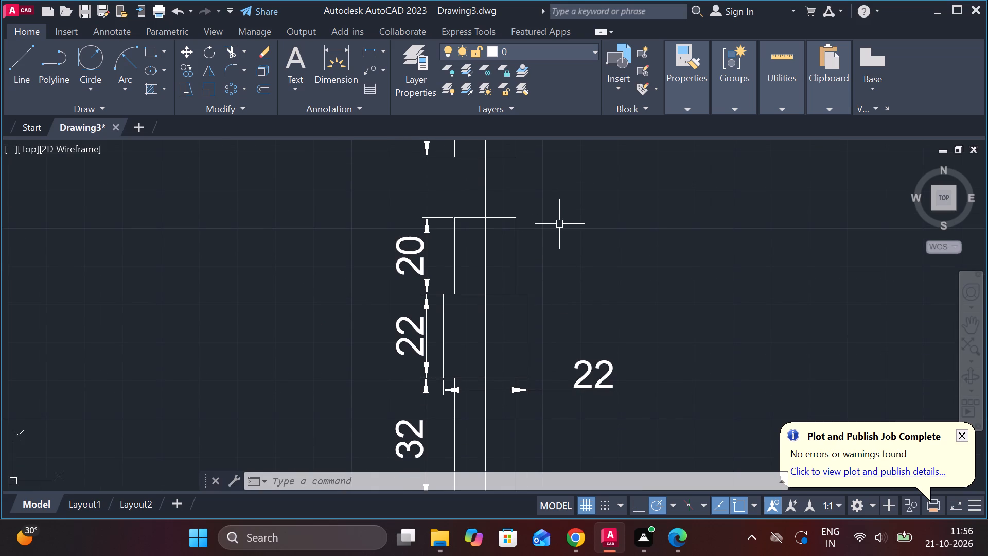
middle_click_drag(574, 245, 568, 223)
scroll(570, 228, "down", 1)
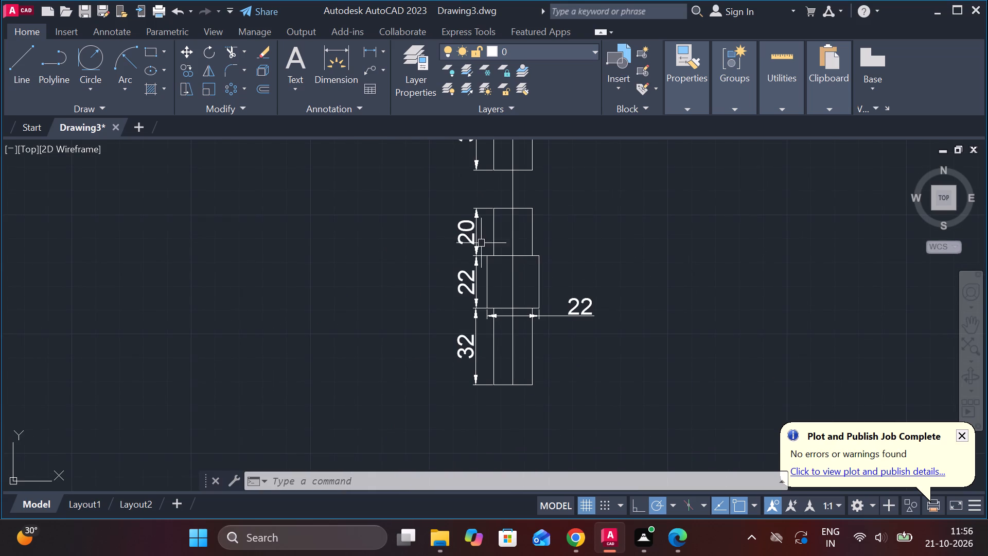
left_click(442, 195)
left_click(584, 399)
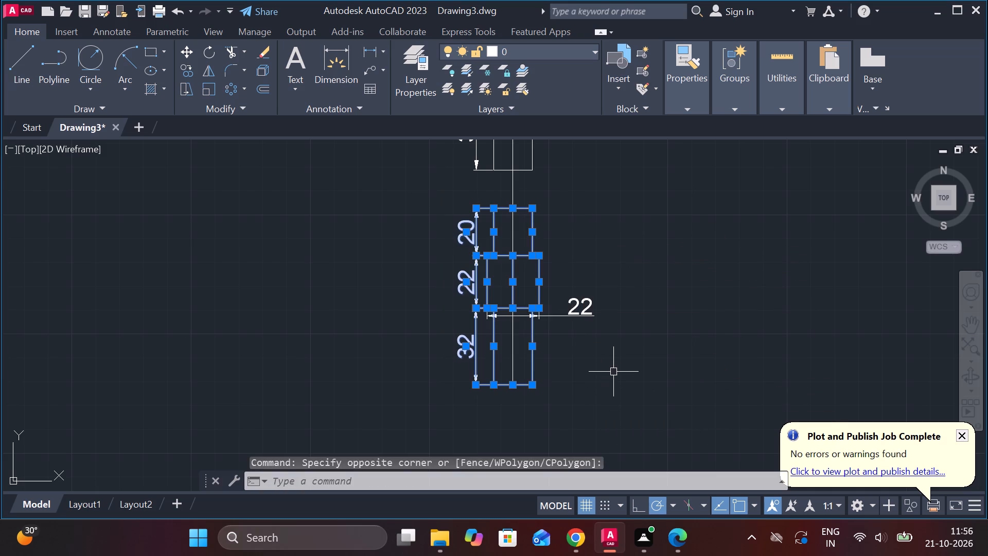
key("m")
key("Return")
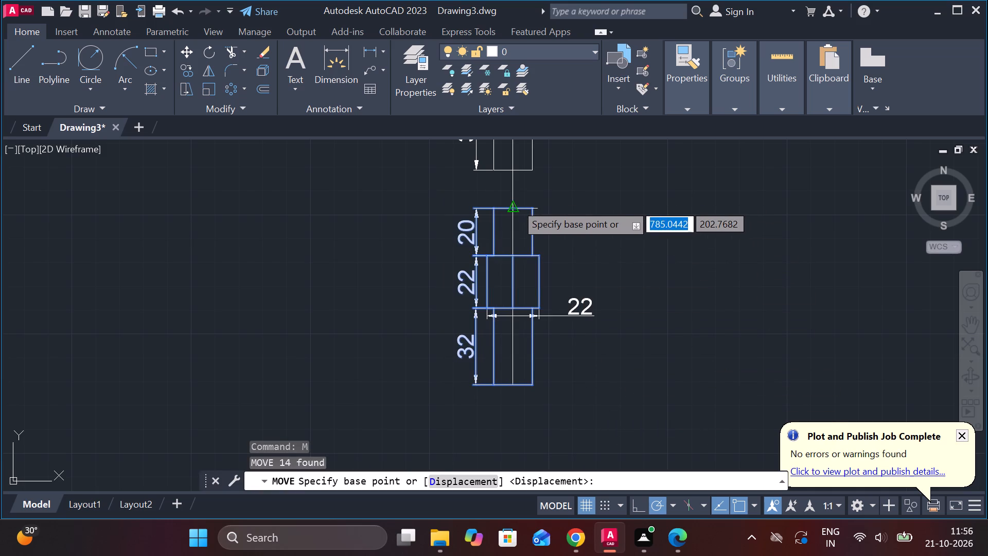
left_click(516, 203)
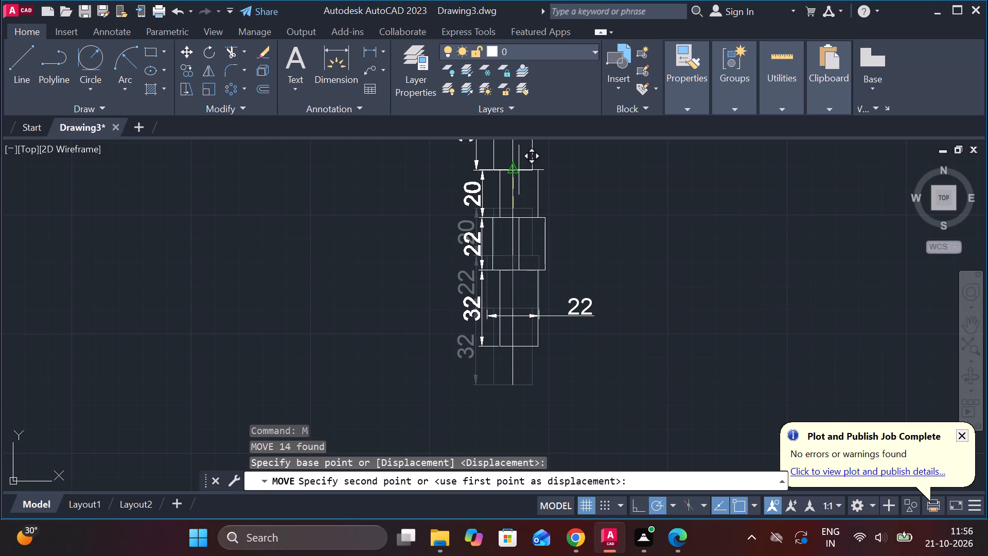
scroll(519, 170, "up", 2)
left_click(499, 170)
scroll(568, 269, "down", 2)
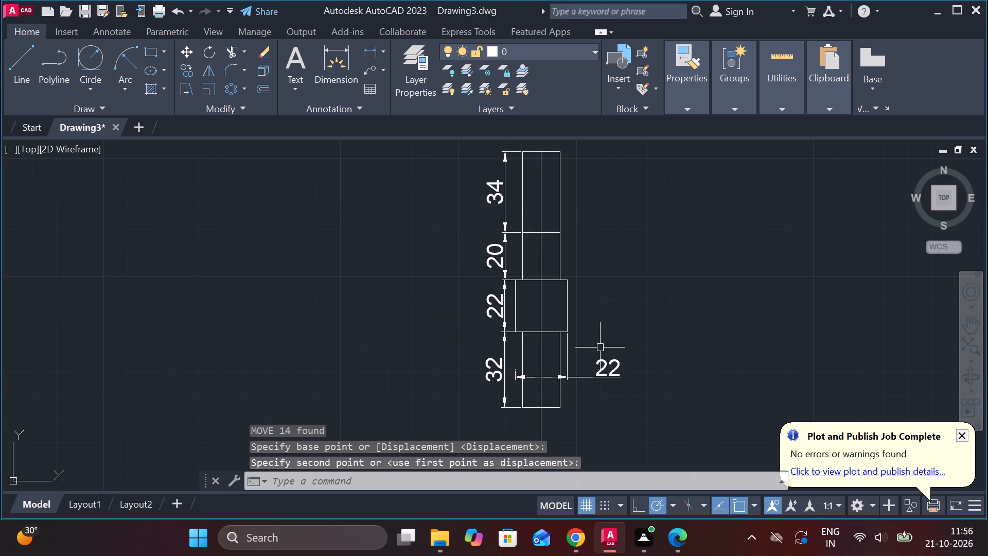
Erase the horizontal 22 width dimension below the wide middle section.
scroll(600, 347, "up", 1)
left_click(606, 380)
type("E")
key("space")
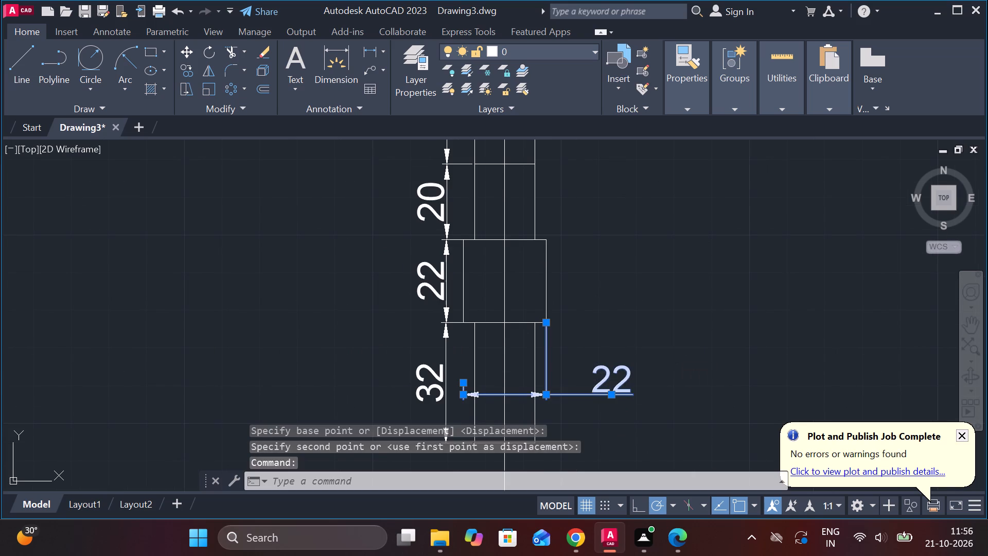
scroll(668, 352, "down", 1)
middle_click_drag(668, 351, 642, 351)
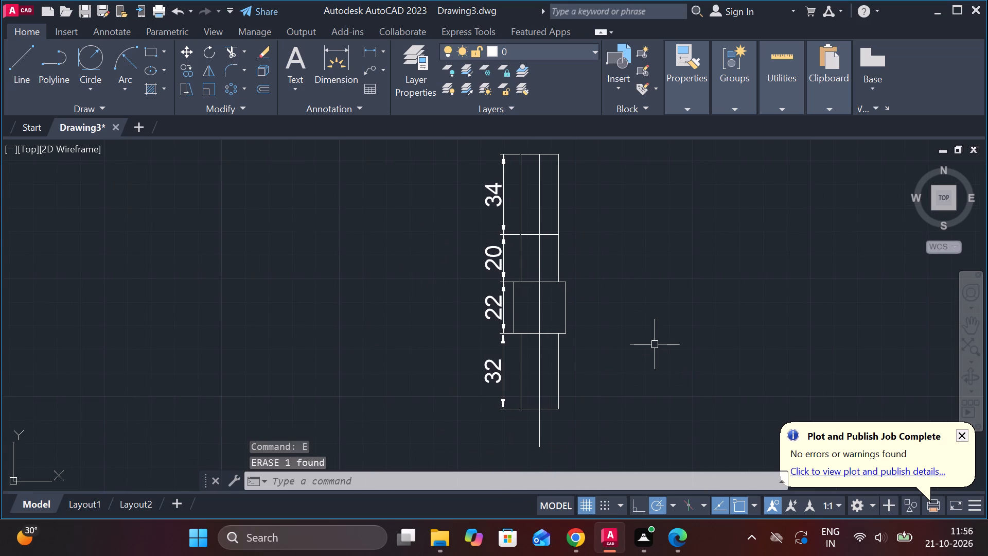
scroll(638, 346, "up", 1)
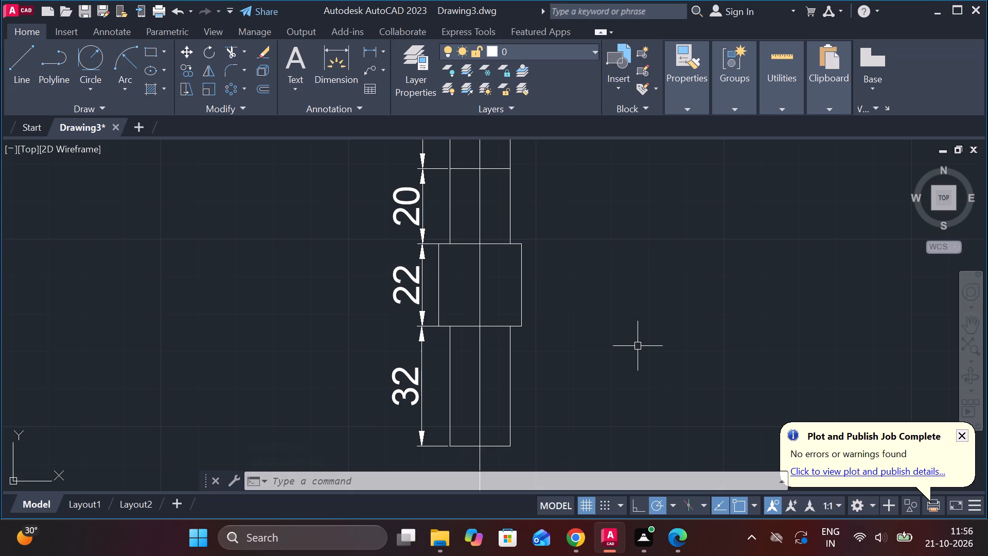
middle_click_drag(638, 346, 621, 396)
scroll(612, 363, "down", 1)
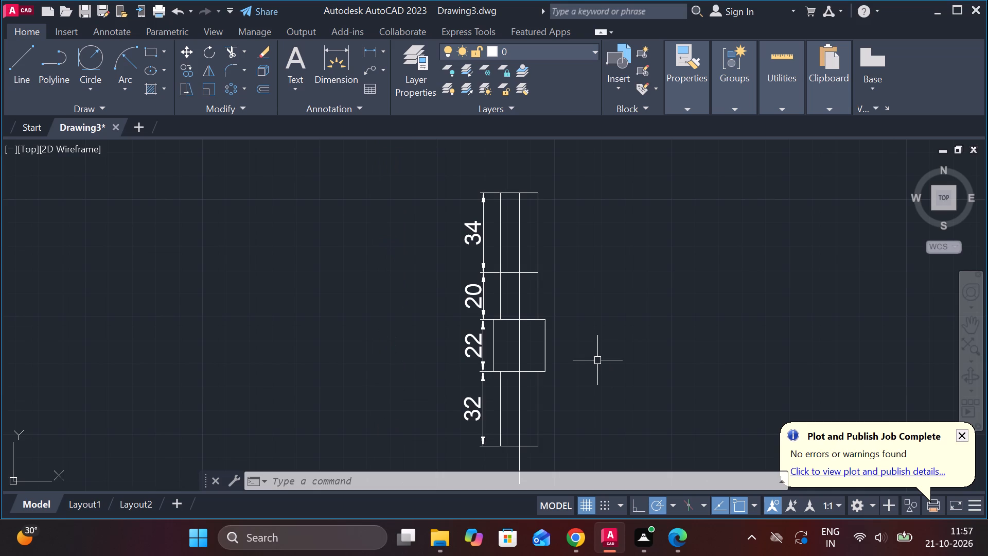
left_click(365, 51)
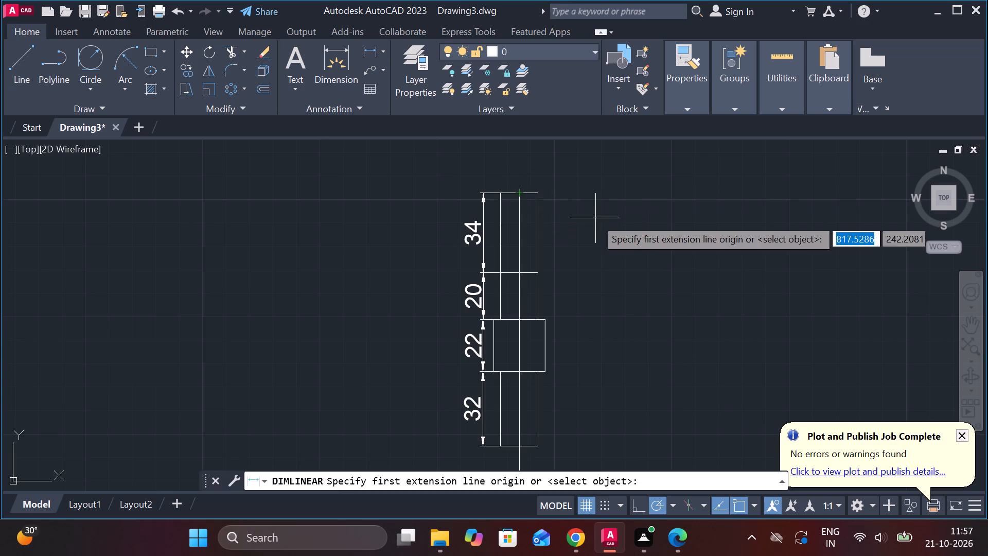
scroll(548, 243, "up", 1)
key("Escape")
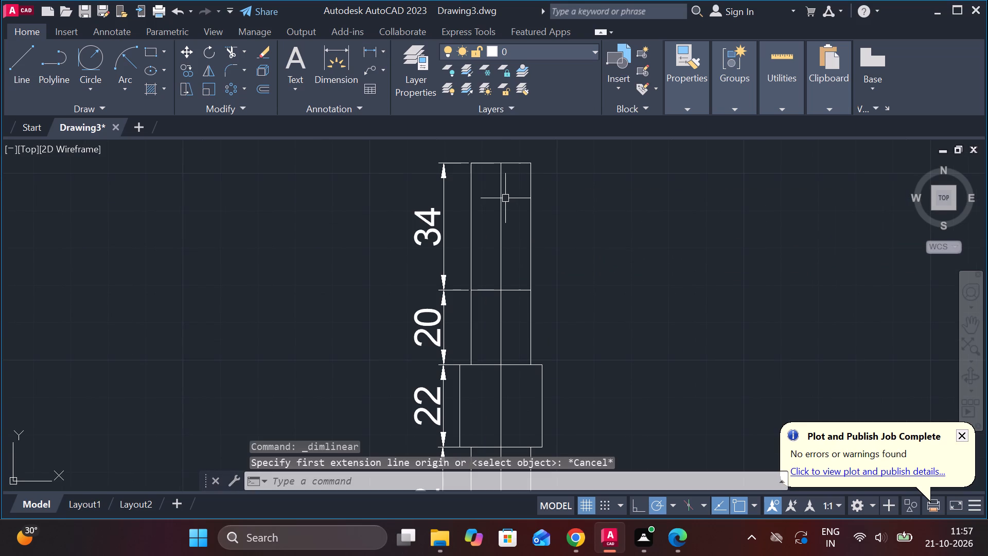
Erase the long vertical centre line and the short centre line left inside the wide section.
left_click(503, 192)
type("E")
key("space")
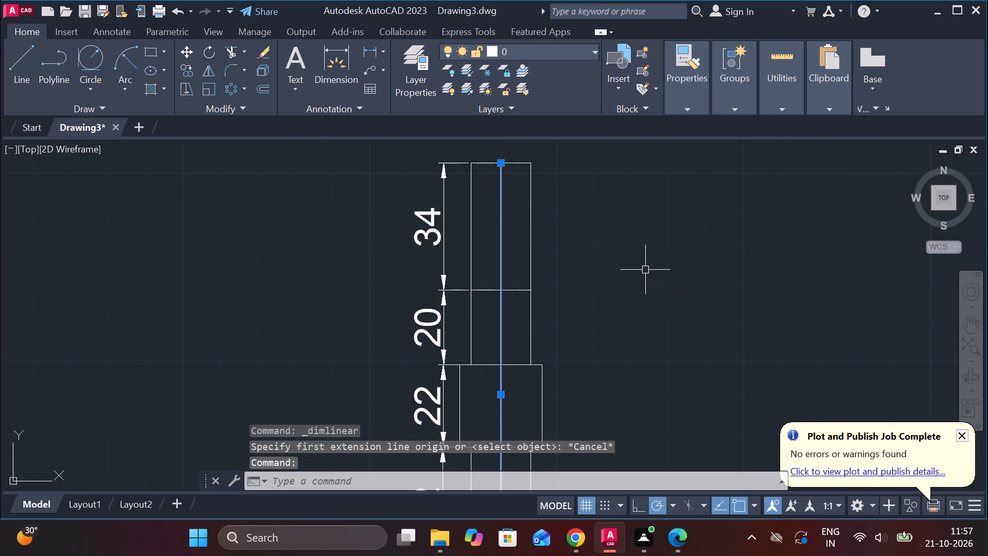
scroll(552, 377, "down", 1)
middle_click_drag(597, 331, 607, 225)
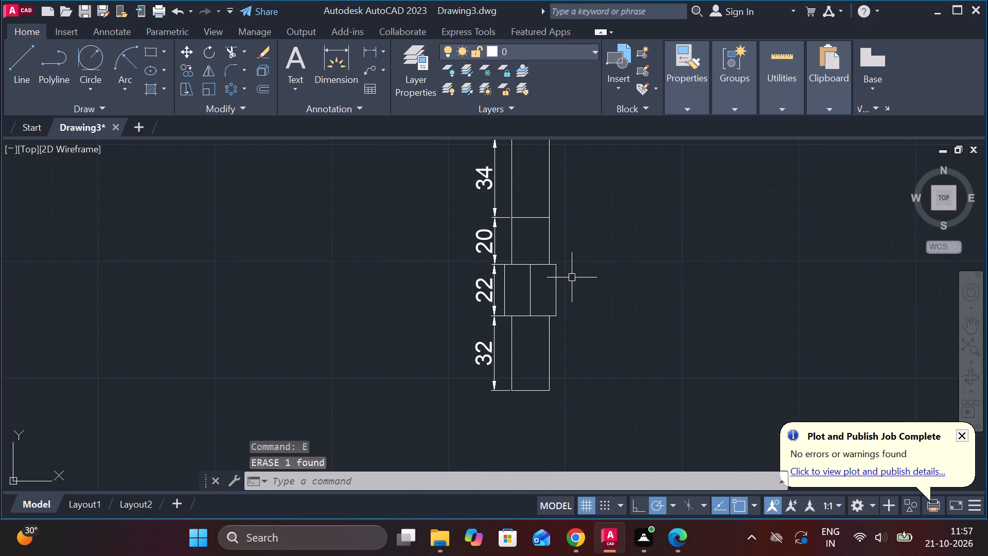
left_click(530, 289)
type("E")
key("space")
Check the overall length of the joined profile with a temporary linear dimension between its top and bottom edge midpoints.
left_click(366, 49)
middle_click_drag(541, 197, 516, 235)
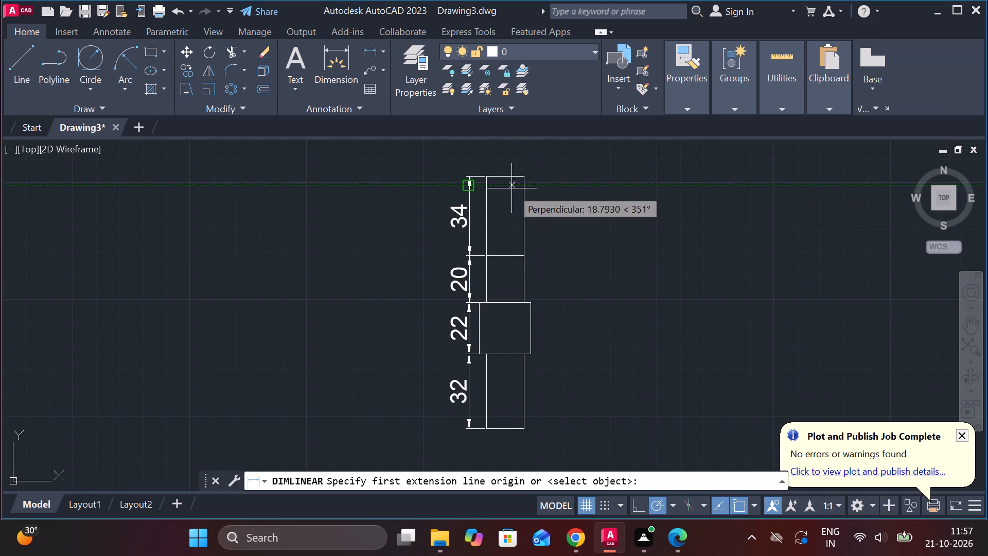
left_click(508, 175)
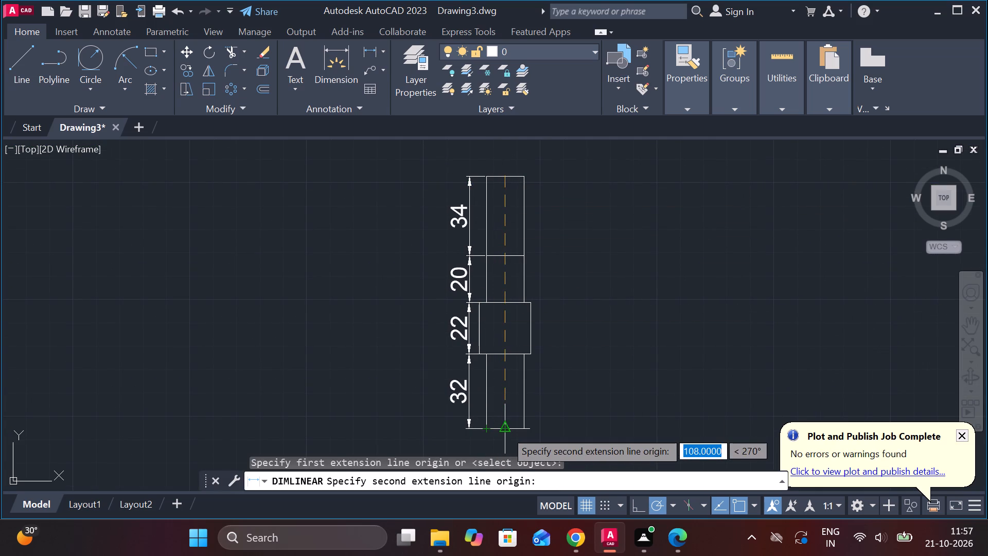
left_click(505, 430)
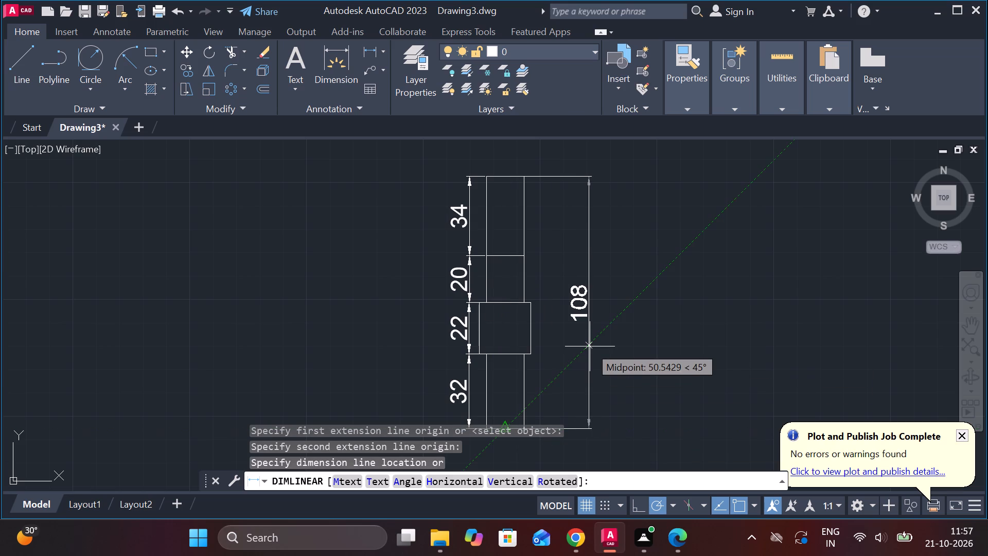
key("Escape")
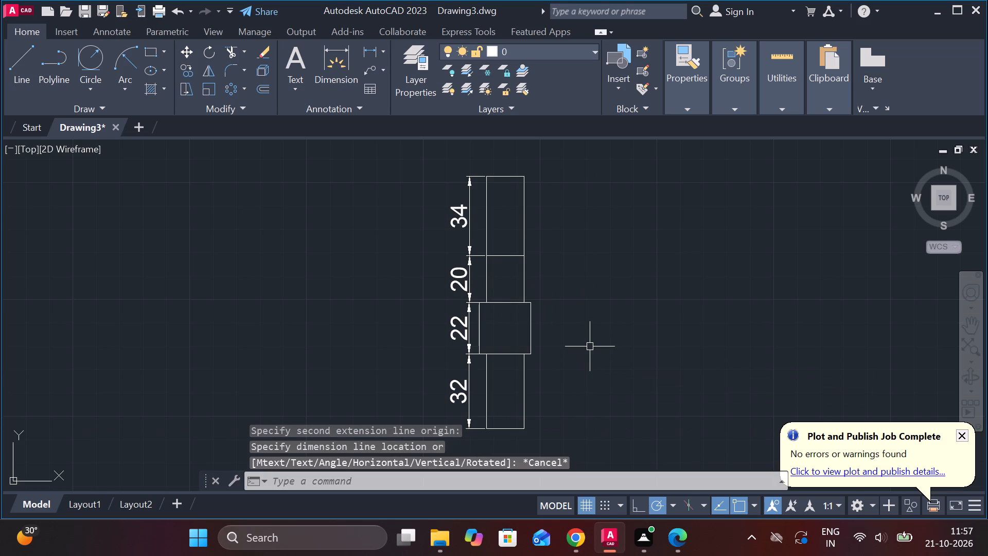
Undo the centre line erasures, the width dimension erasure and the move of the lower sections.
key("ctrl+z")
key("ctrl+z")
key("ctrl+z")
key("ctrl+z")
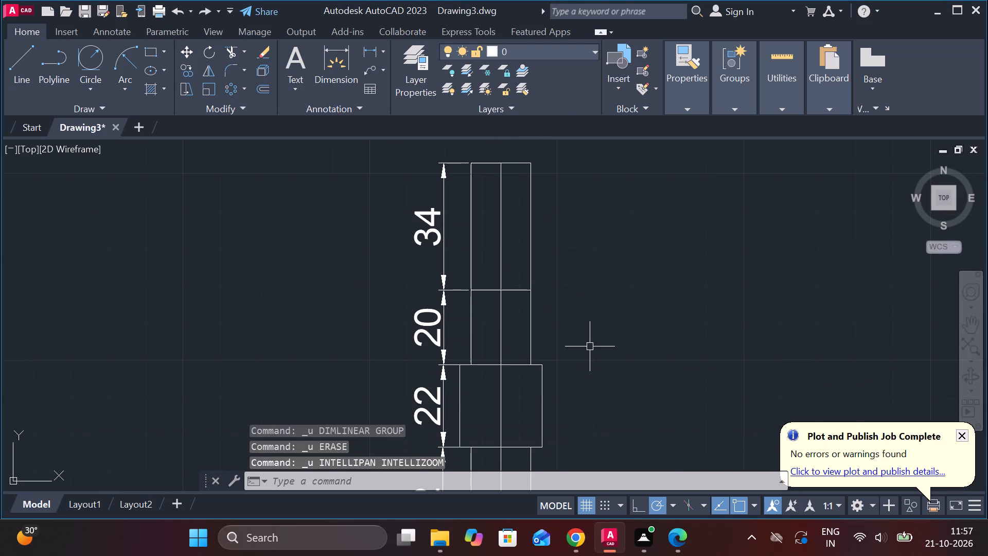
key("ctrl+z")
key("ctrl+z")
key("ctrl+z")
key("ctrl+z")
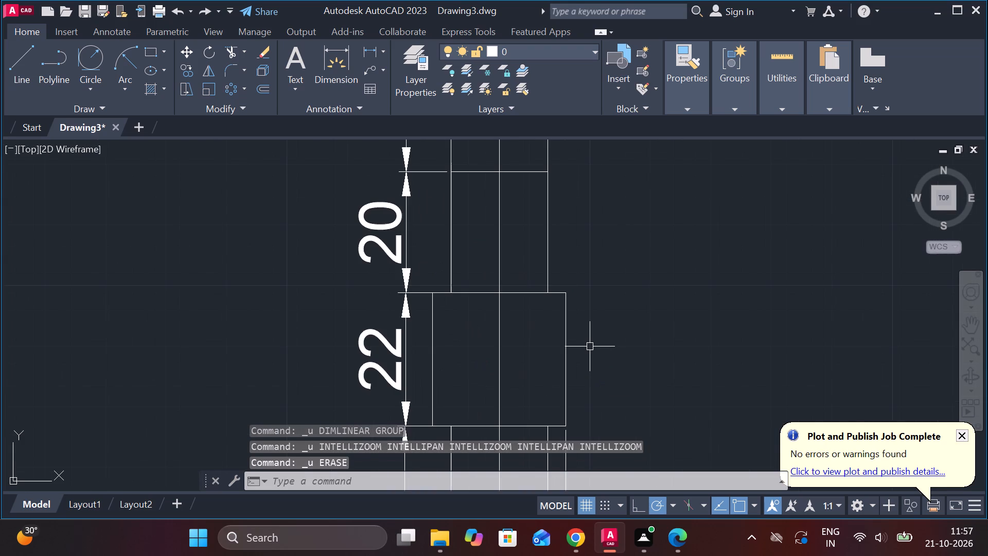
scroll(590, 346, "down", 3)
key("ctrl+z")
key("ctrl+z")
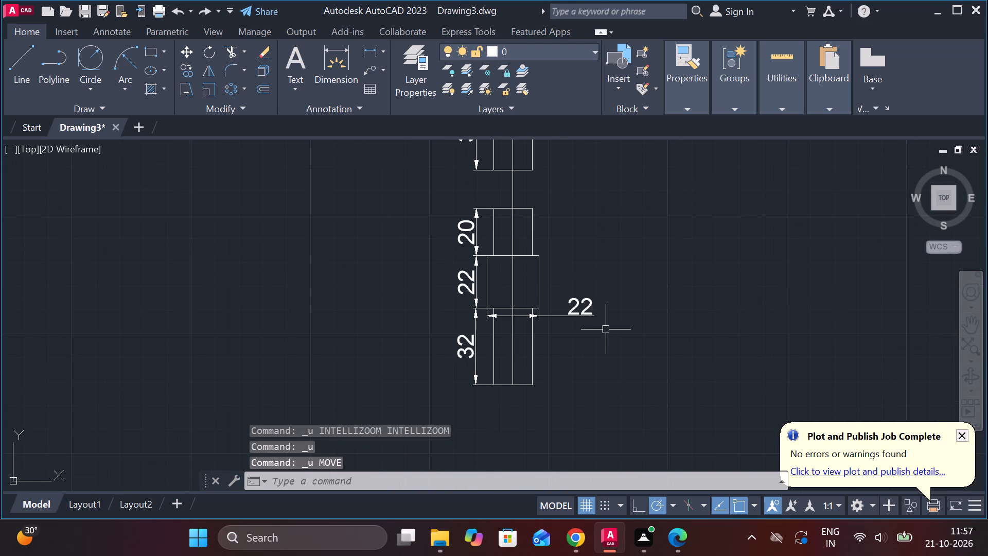
Add a vertical linear dimension for the shaft's overall length, from the bottom edge midpoint to the top edge midpoint, placed beside the profile.
scroll(602, 332, "down", 1)
scroll(585, 265, "up", 2)
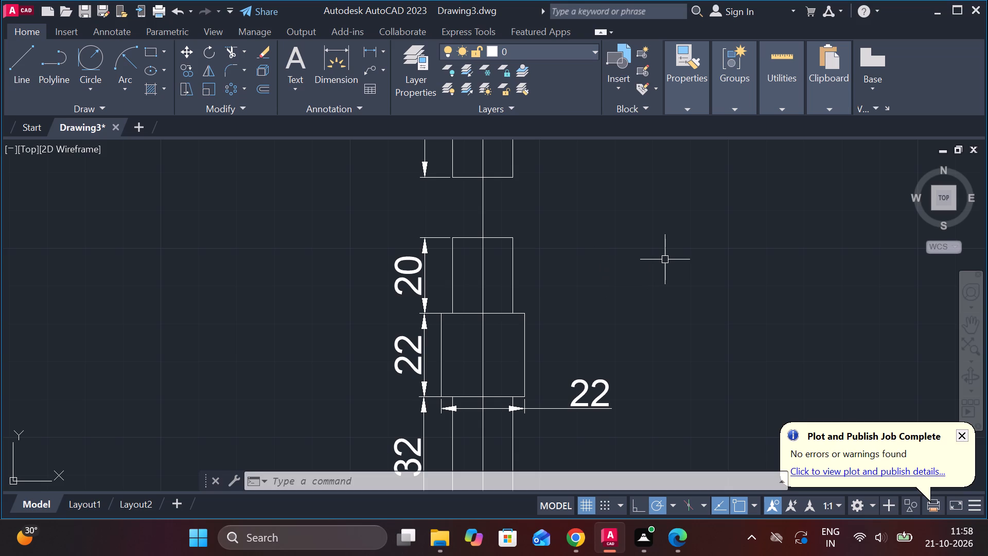
scroll(666, 259, "down", 1)
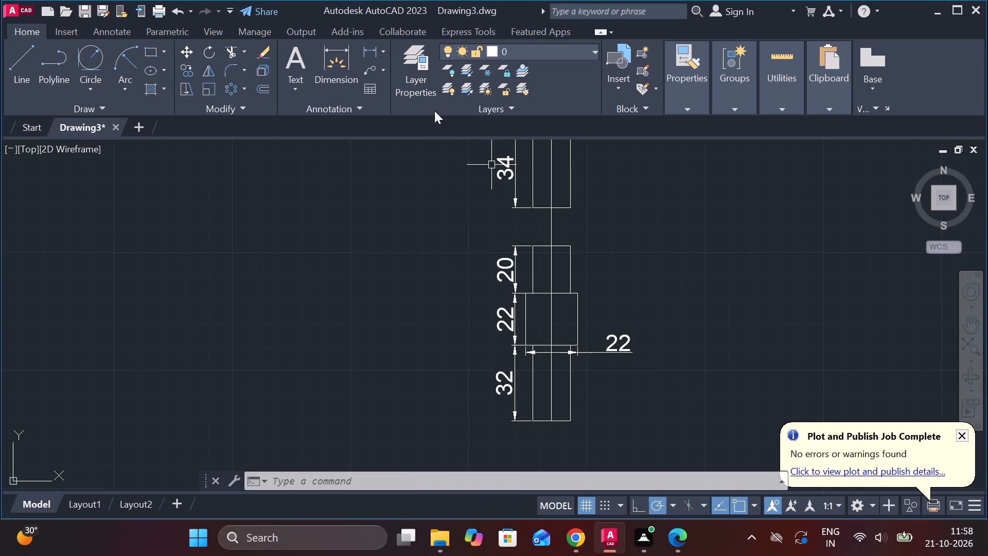
left_click(375, 57)
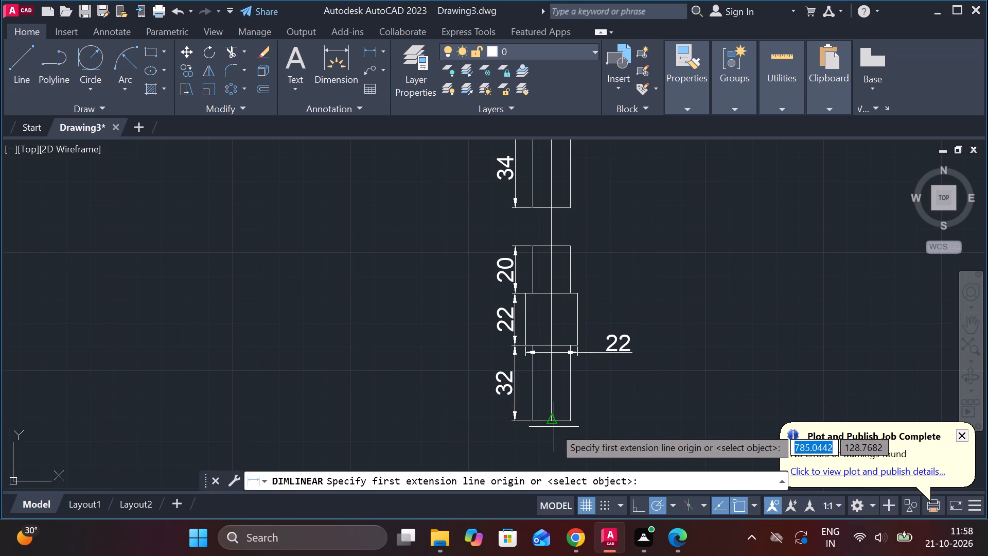
left_click(558, 419)
scroll(571, 390, "down", 1)
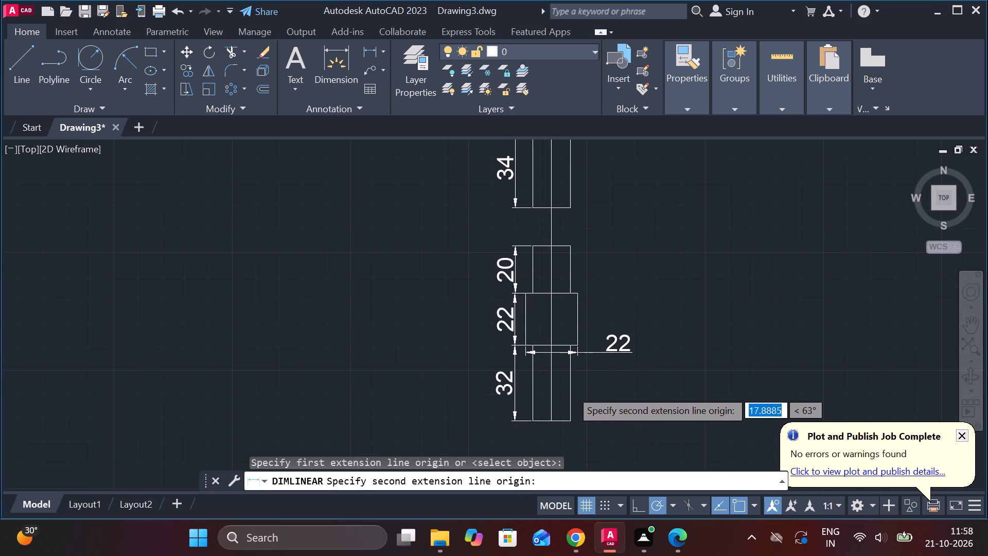
scroll(571, 390, "down", 1)
middle_click_drag(588, 339, 578, 394)
scroll(562, 367, "up", 3)
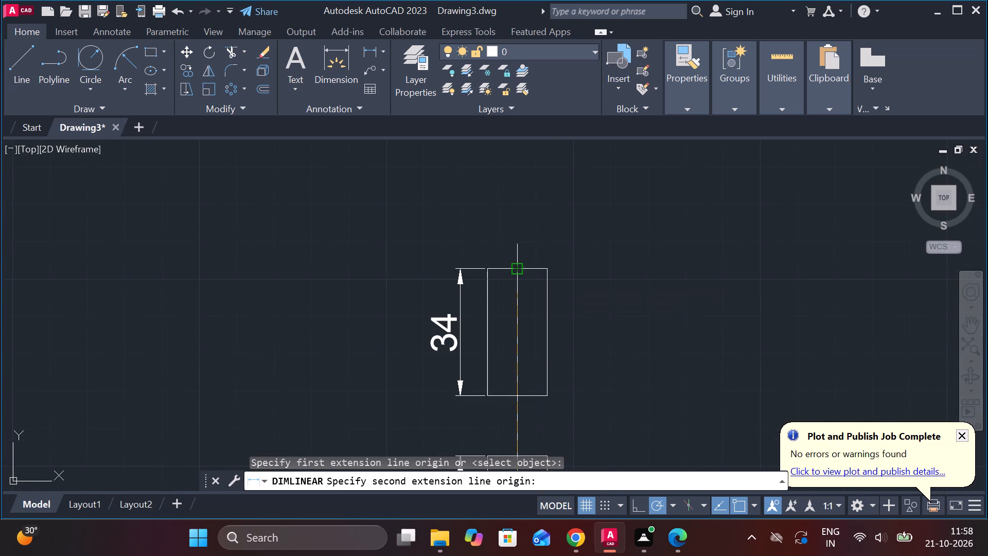
left_click(513, 266)
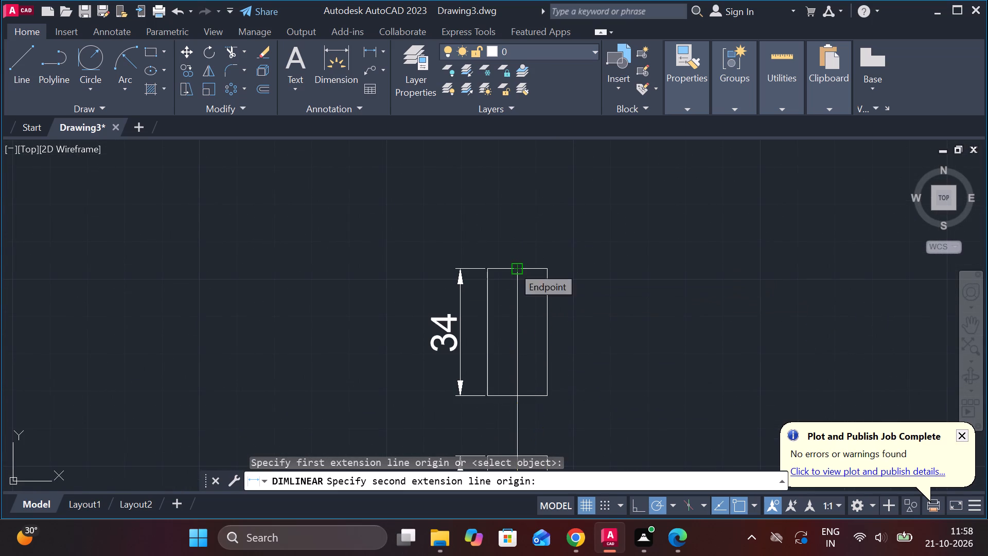
scroll(628, 287, "down", 2)
middle_click_drag(633, 304, 614, 265)
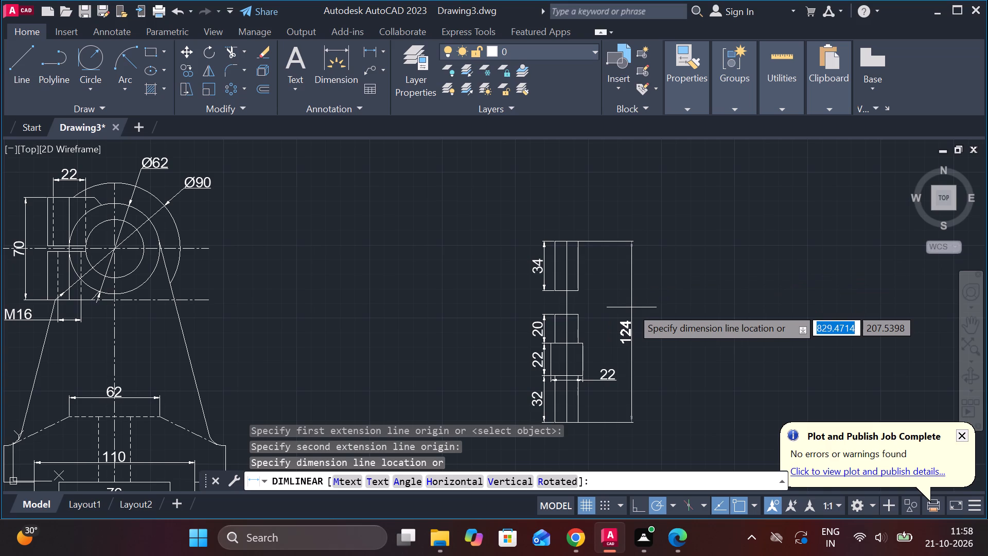
scroll(598, 310, "up", 1)
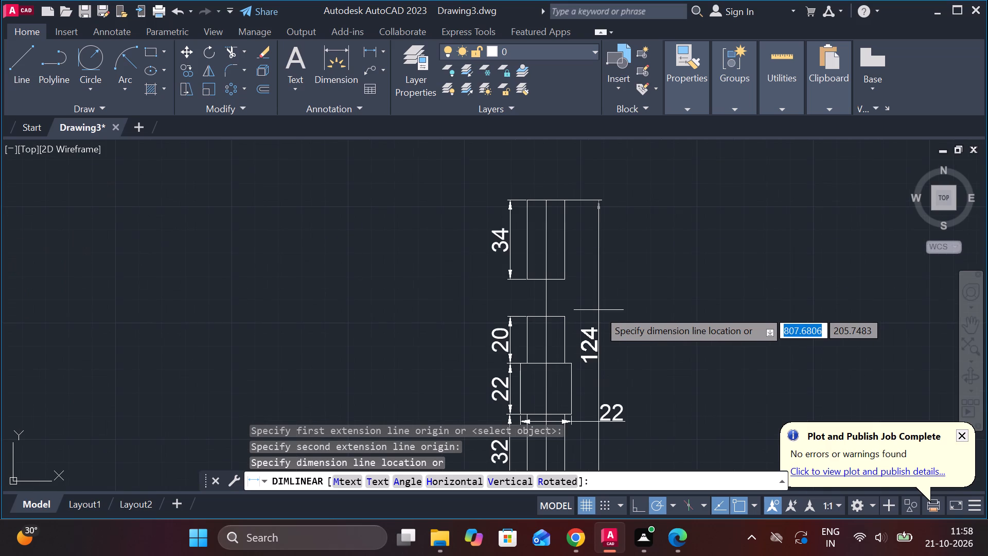
scroll(598, 310, "up", 2)
left_click(588, 319)
scroll(599, 323, "down", 2)
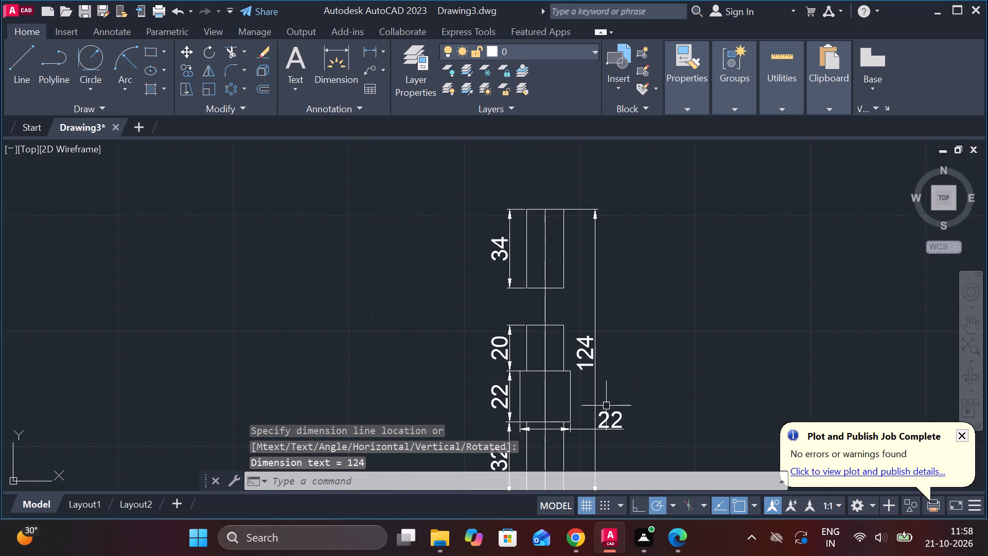
Draw a vertical line 16 long along the centre line, bridging the gap between the upper section and the section below it.
middle_click_drag(566, 392, 564, 326)
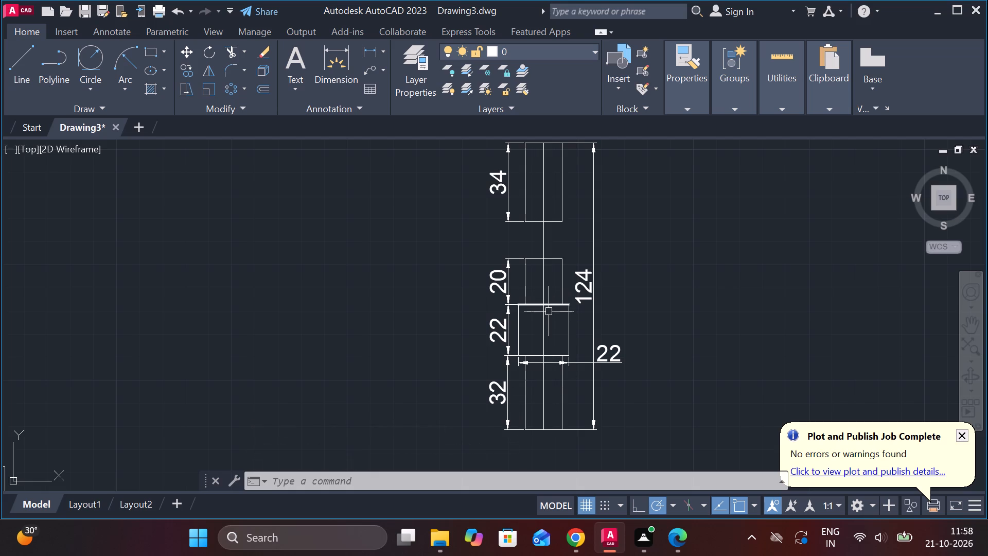
scroll(548, 314, "up", 1)
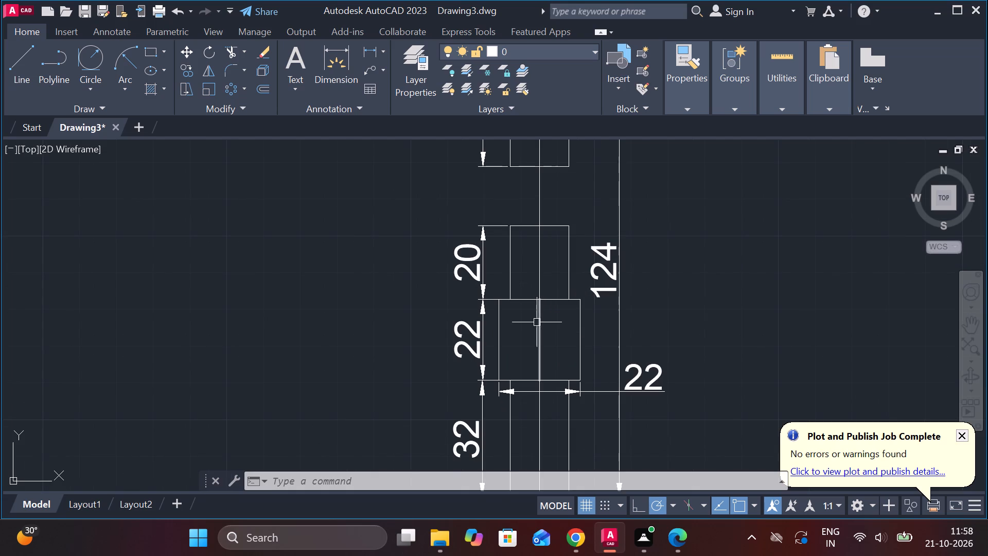
scroll(530, 322, "up", 2)
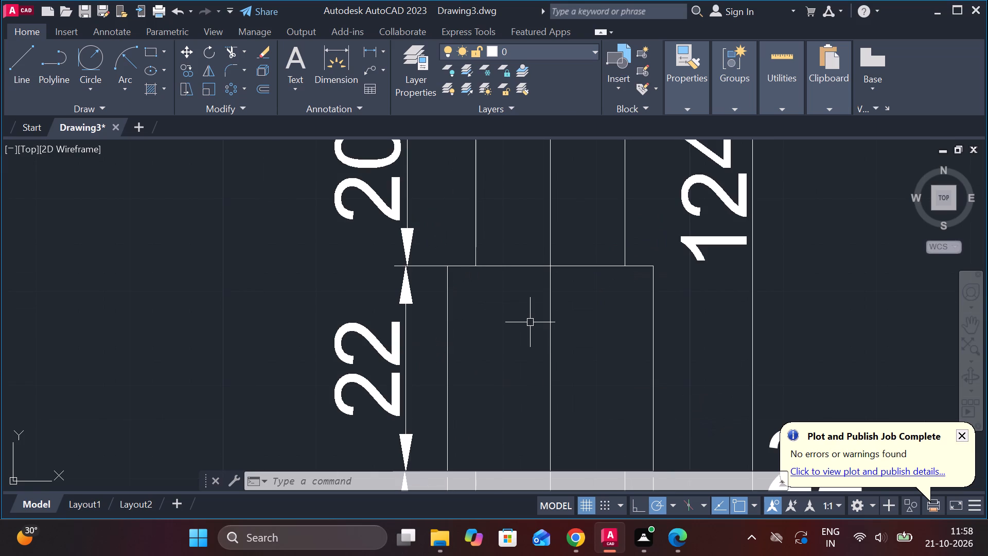
scroll(531, 322, "down", 2)
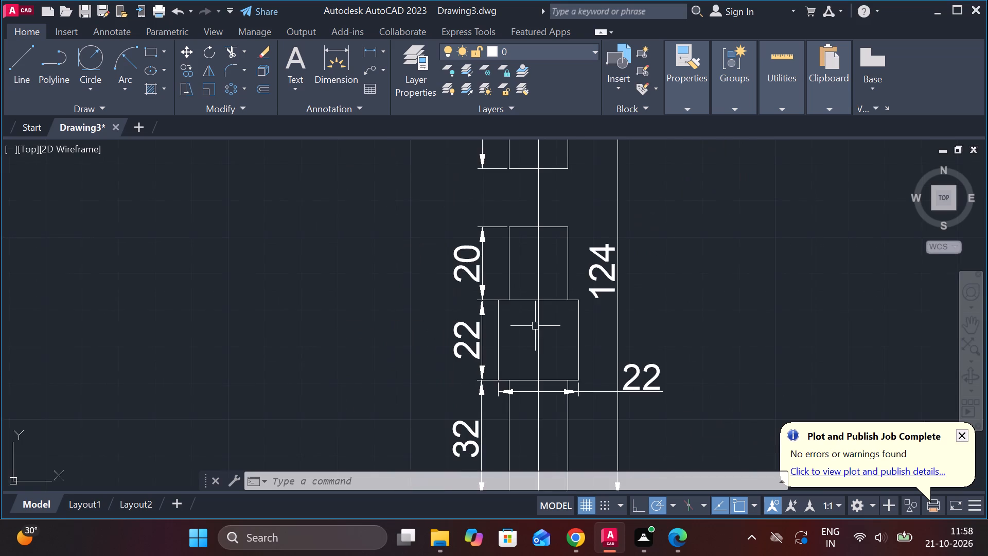
middle_click_drag(555, 338, 539, 286)
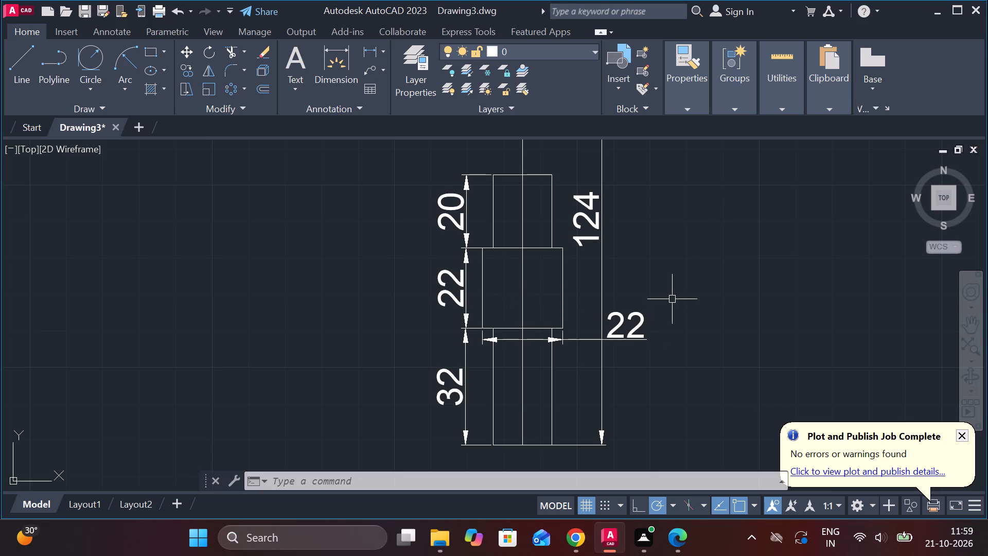
scroll(672, 298, "down", 1)
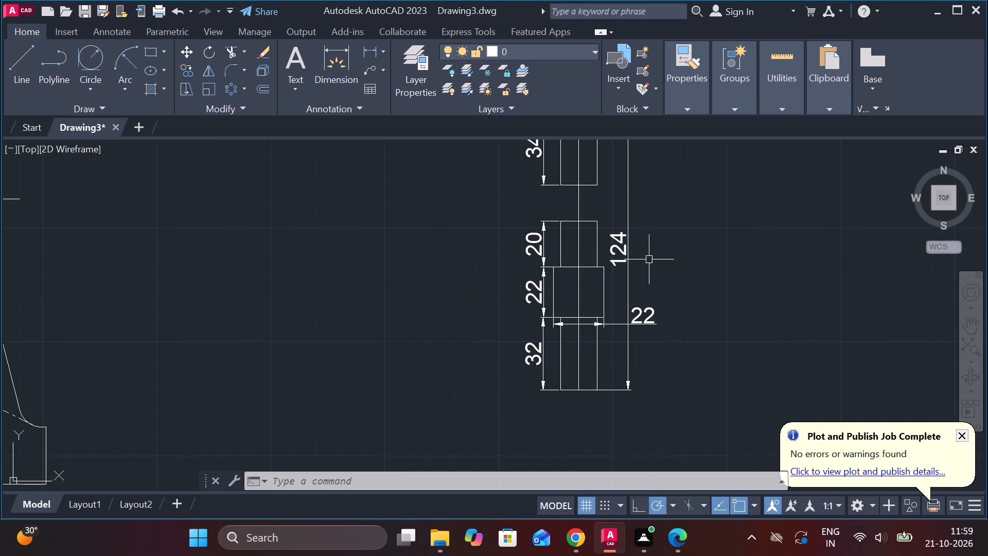
scroll(650, 259, "up", 1)
middle_click_drag(592, 206, 609, 264)
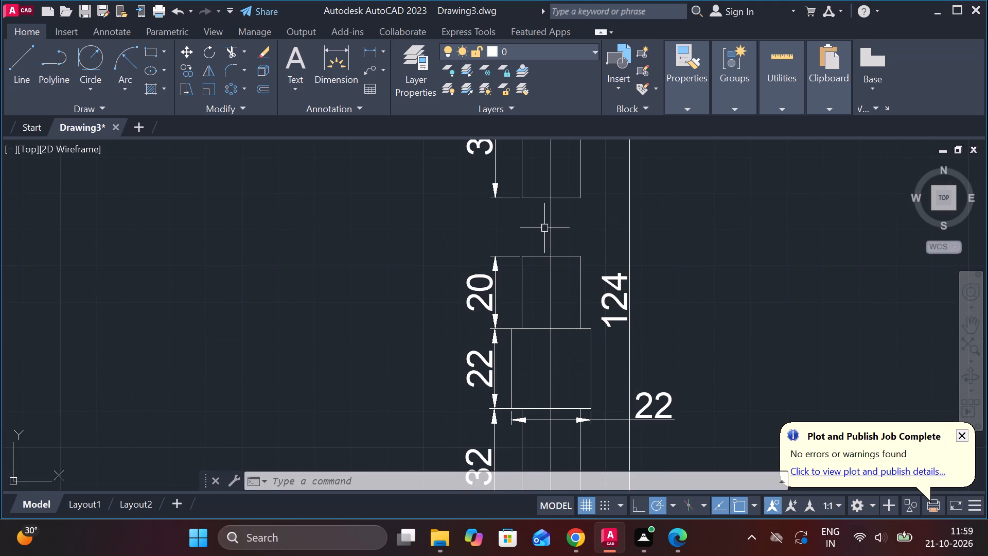
key("l")
key("Return")
left_click(544, 197)
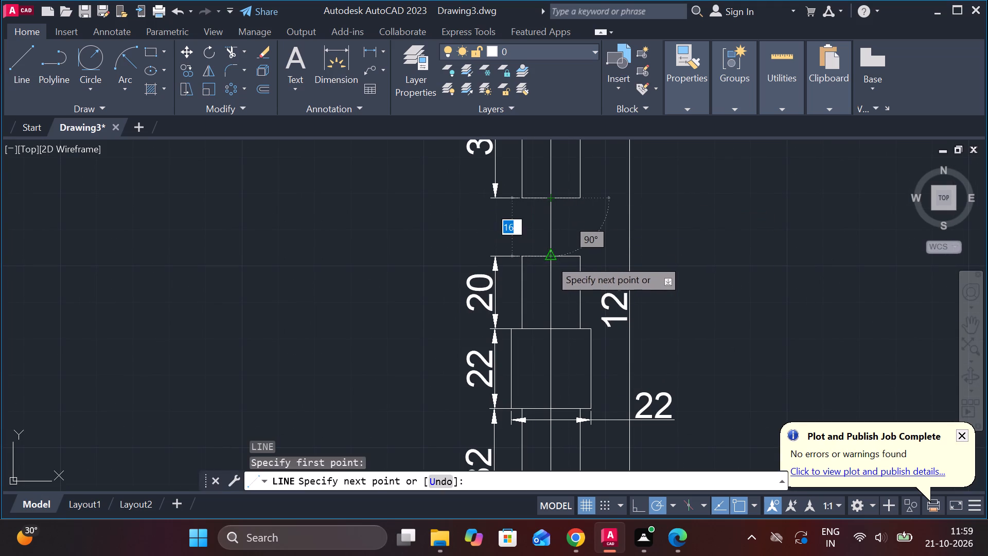
left_click(549, 259)
key("Escape")
Offset the gap's centre line by 8 to each side to close the outline between the two narrow sections.
left_click(552, 221)
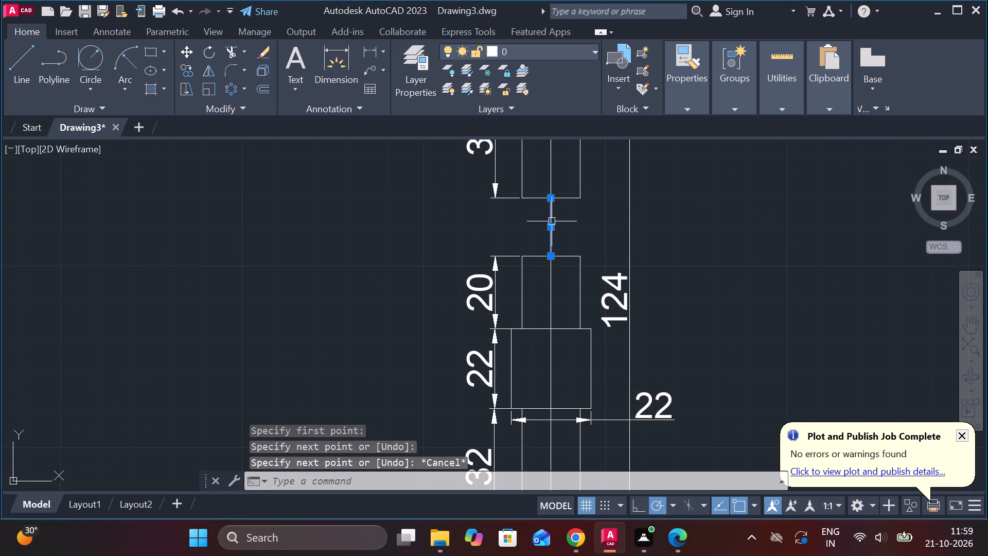
key("o")
key("Return")
key("Return")
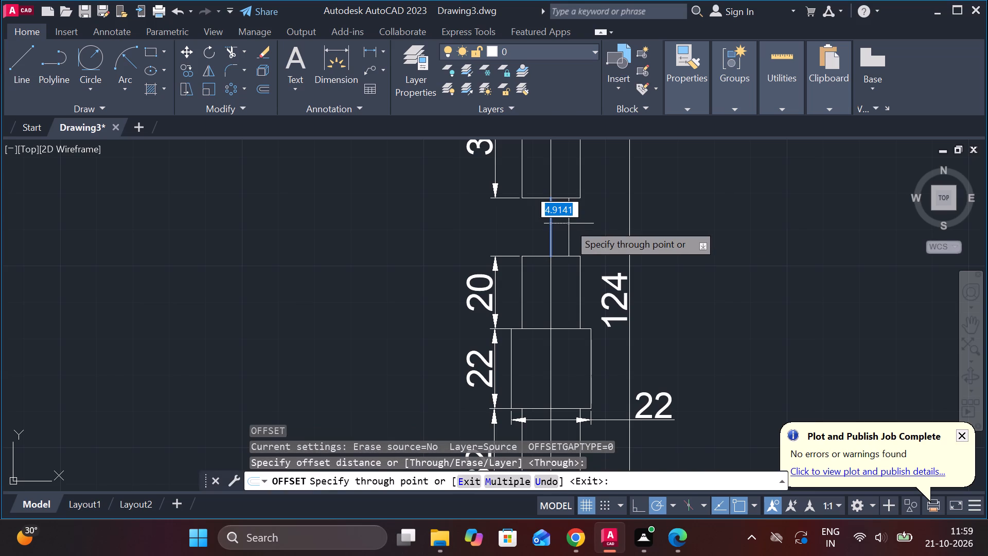
key("8")
key("Return")
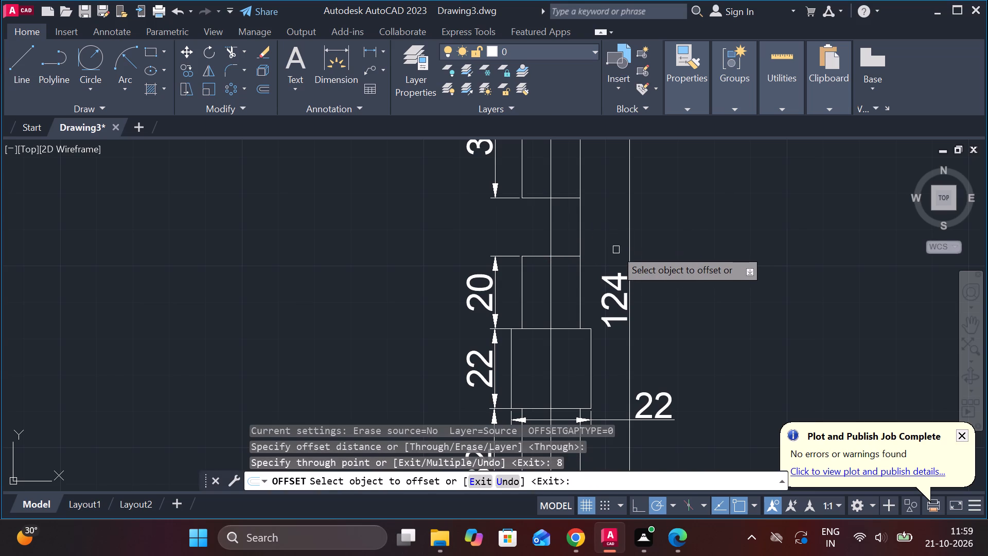
left_click(550, 218)
key("8")
key("Return")
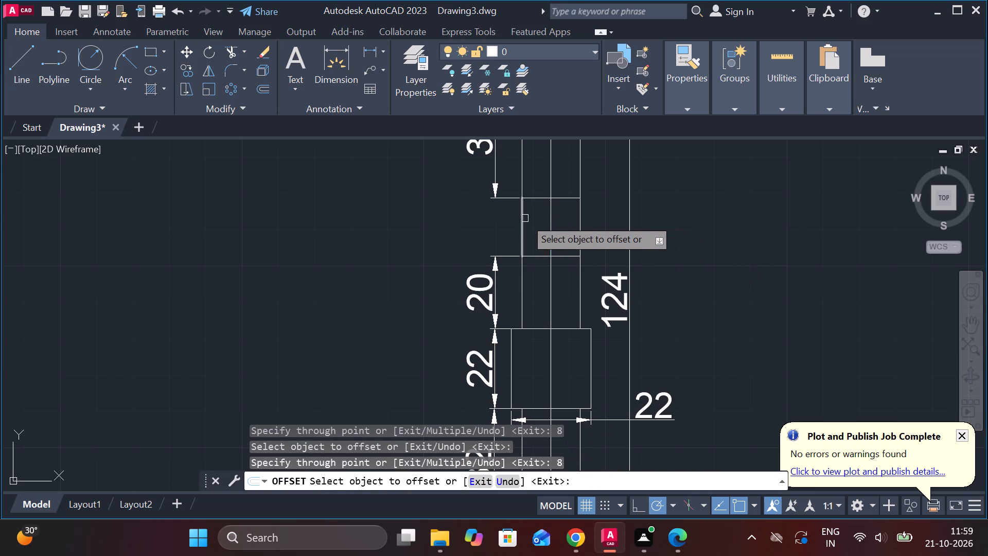
scroll(616, 220, "down", 1)
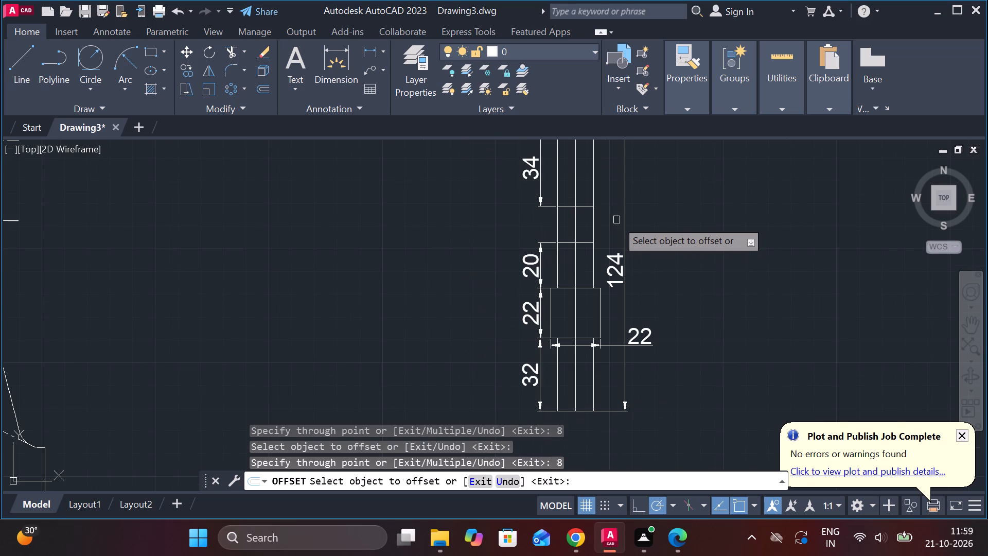
scroll(617, 242, "up", 1)
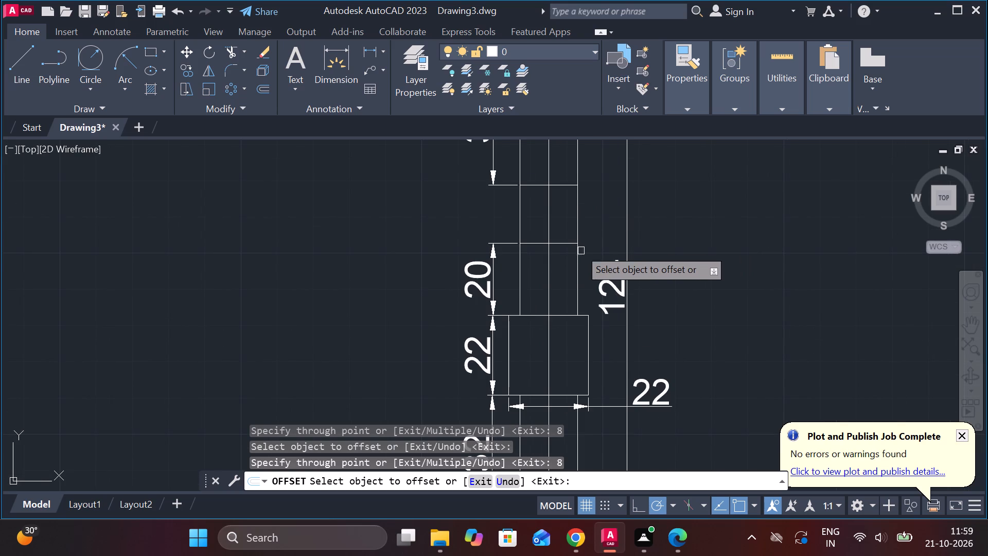
scroll(552, 235, "up", 2)
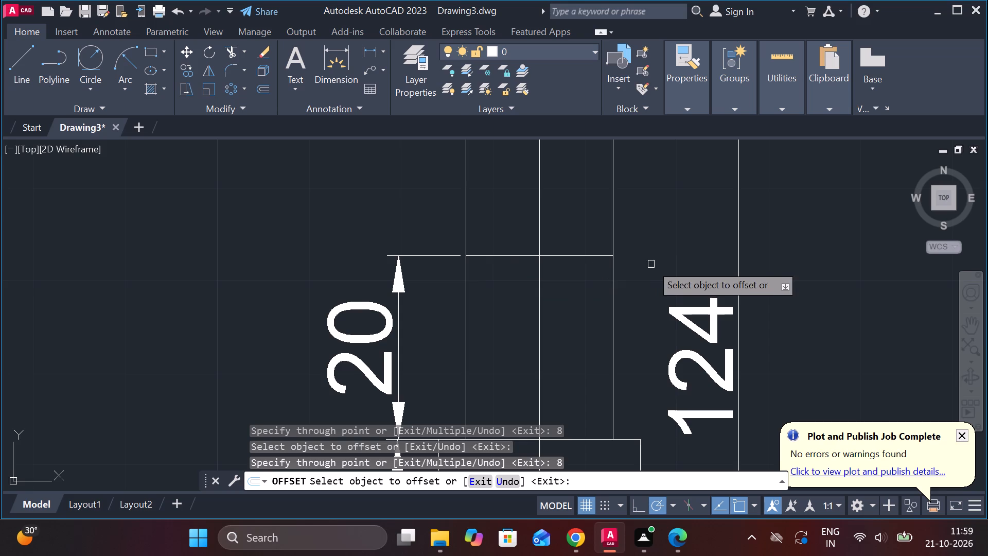
scroll(664, 308, "down", 2)
middle_click_drag(656, 386, 651, 319)
scroll(634, 355, "up", 2)
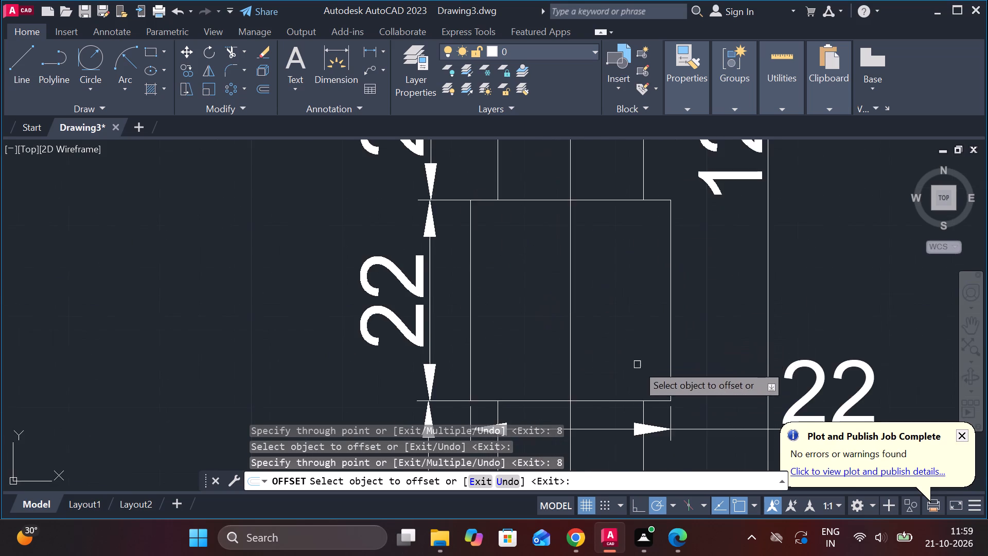
middle_click_drag(638, 364, 657, 306)
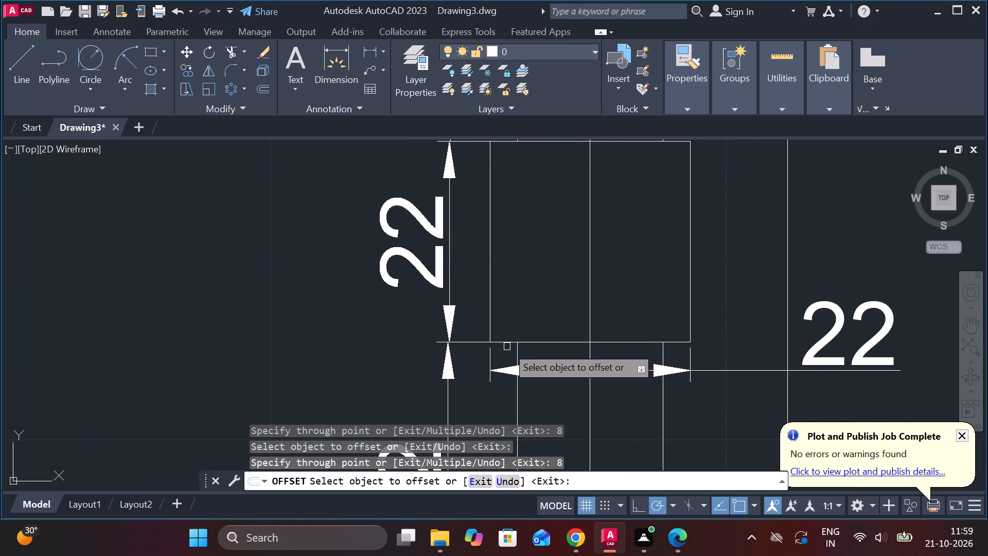
scroll(510, 321, "up", 1)
middle_click_drag(519, 321, 543, 285)
key("Escape")
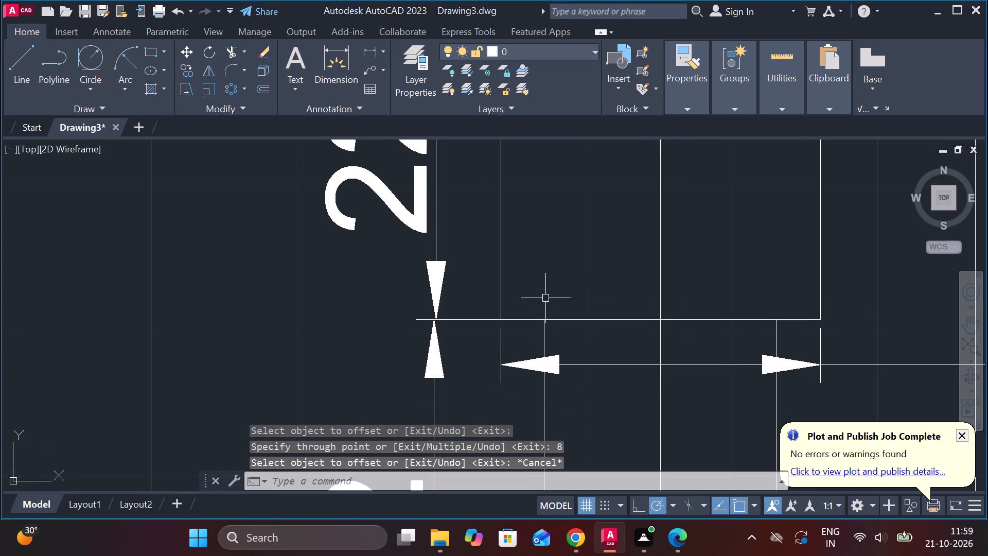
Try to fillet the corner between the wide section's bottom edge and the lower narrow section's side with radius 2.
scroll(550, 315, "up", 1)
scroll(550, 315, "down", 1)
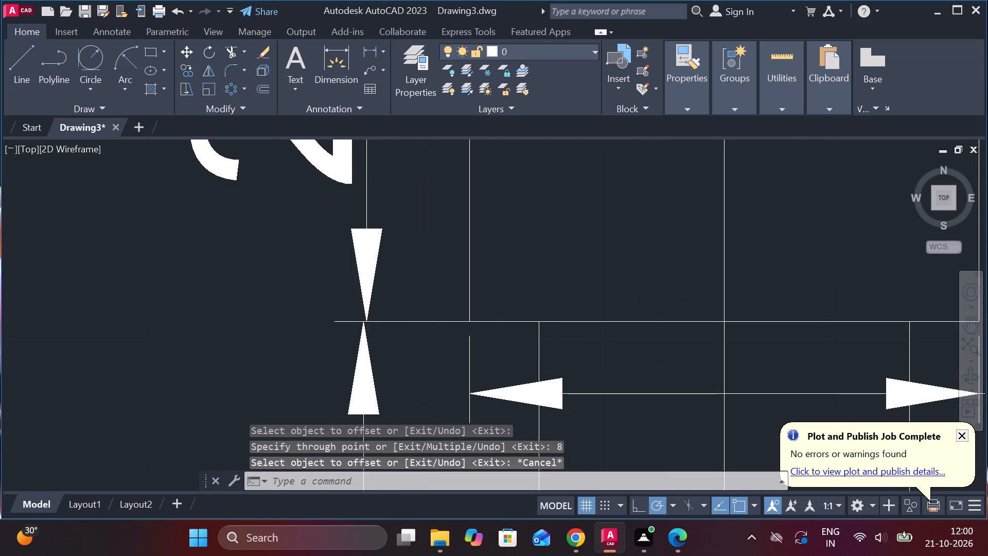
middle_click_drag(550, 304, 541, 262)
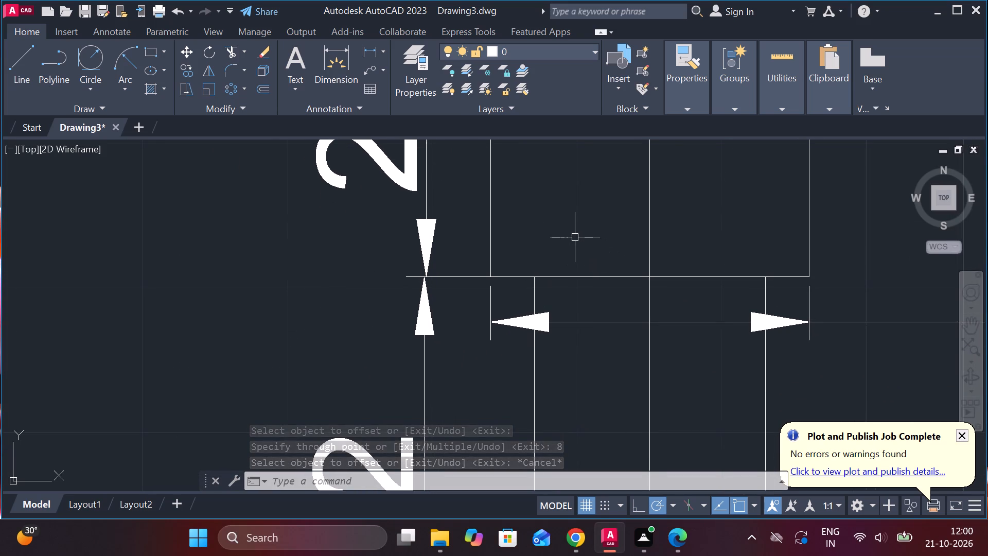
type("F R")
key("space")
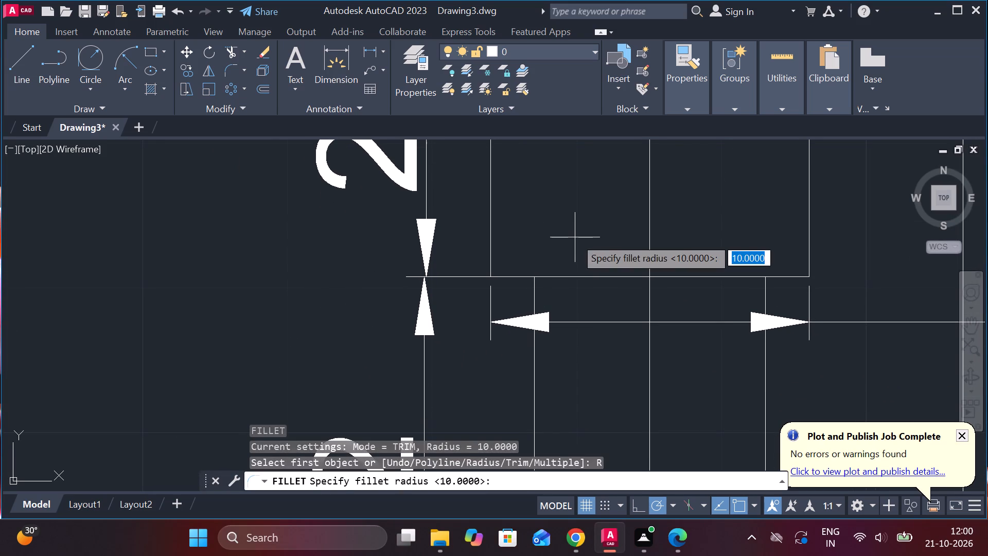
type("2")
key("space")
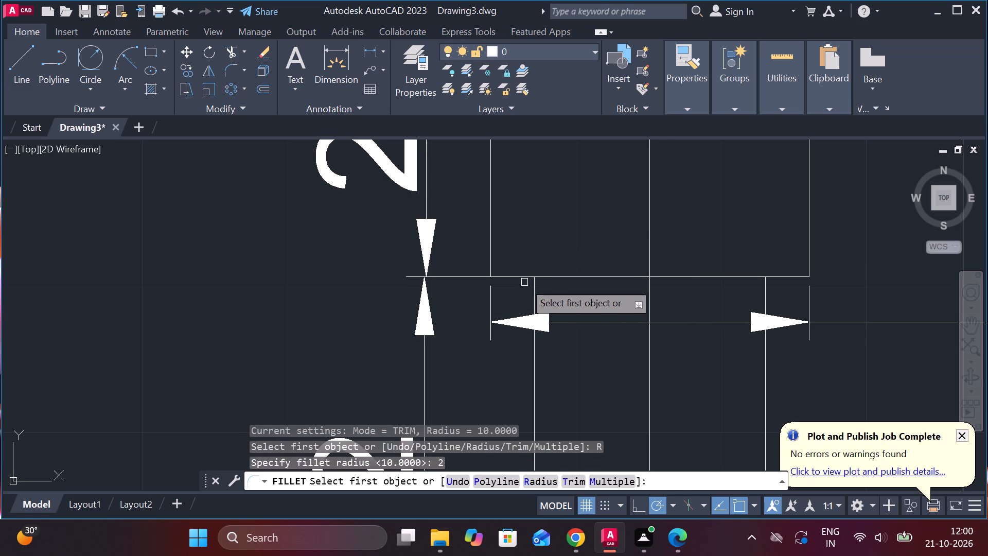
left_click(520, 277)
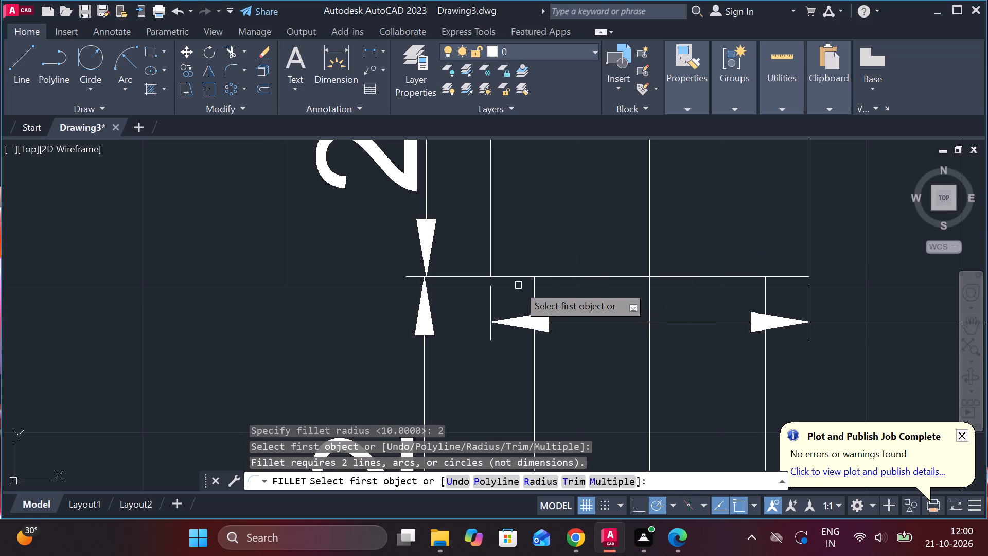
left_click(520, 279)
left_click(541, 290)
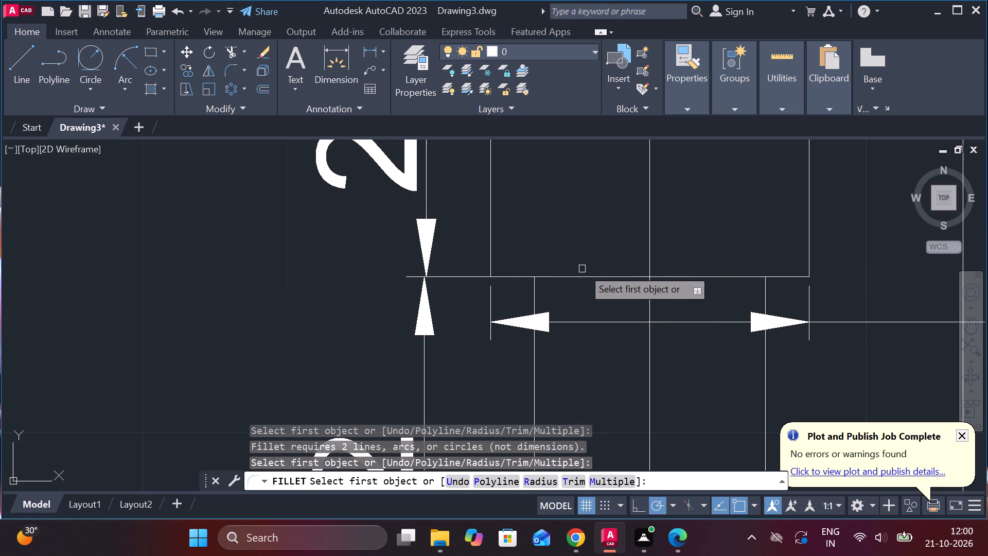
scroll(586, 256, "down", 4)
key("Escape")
Erase all six linear dimensions around the stepped shaft profile, including the overall length dimension.
left_click(552, 242)
left_click(553, 185)
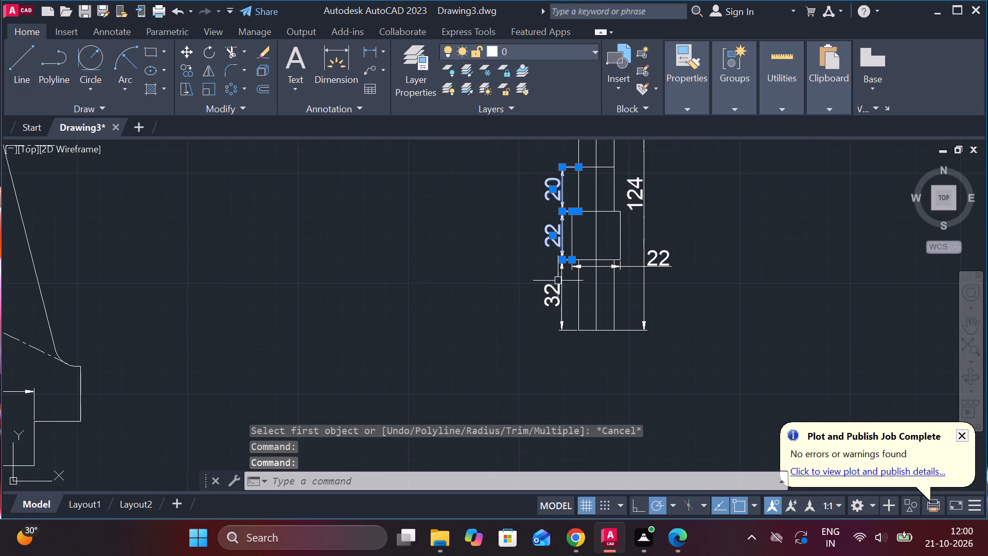
left_click(553, 296)
left_click(664, 264)
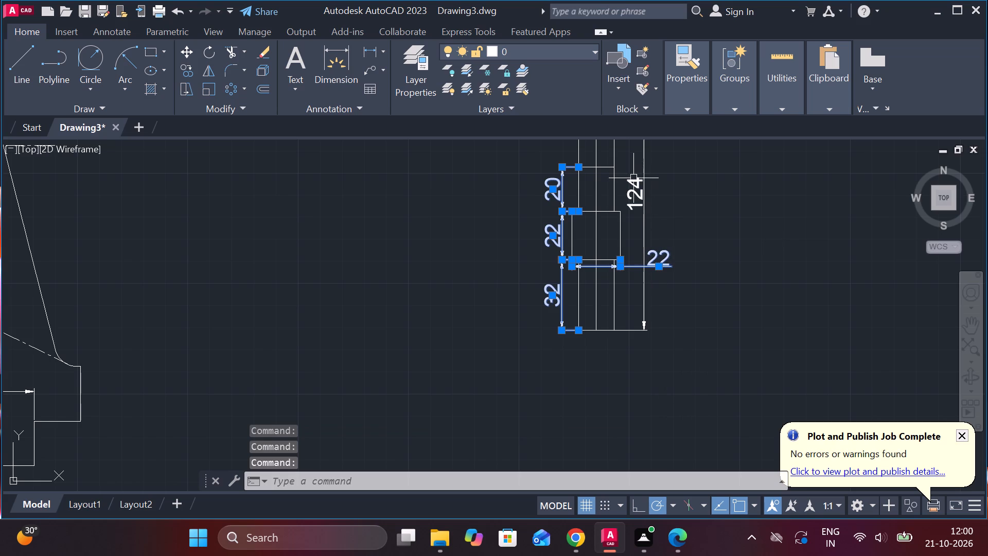
left_click(633, 179)
middle_click_drag(698, 211, 623, 317)
left_click(484, 208)
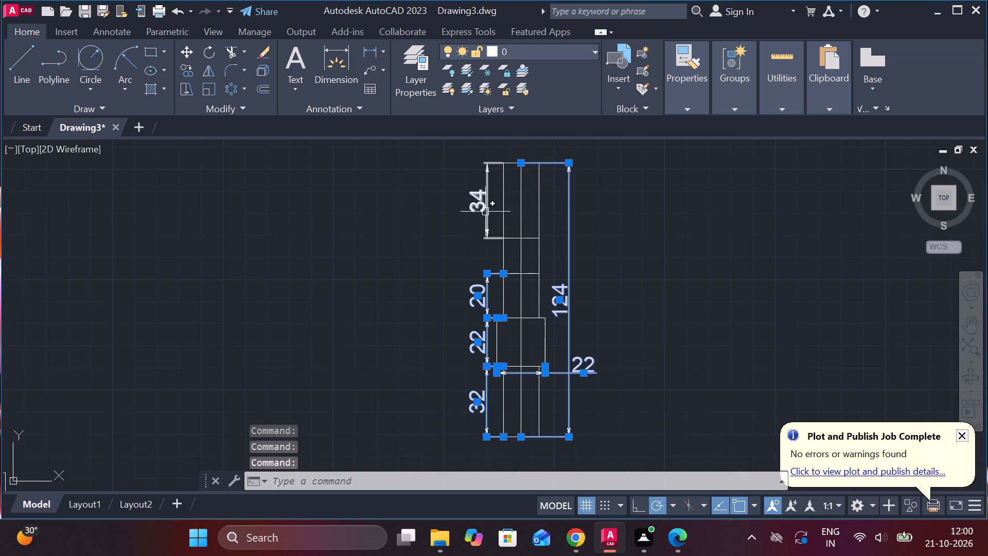
type("E")
key("space")
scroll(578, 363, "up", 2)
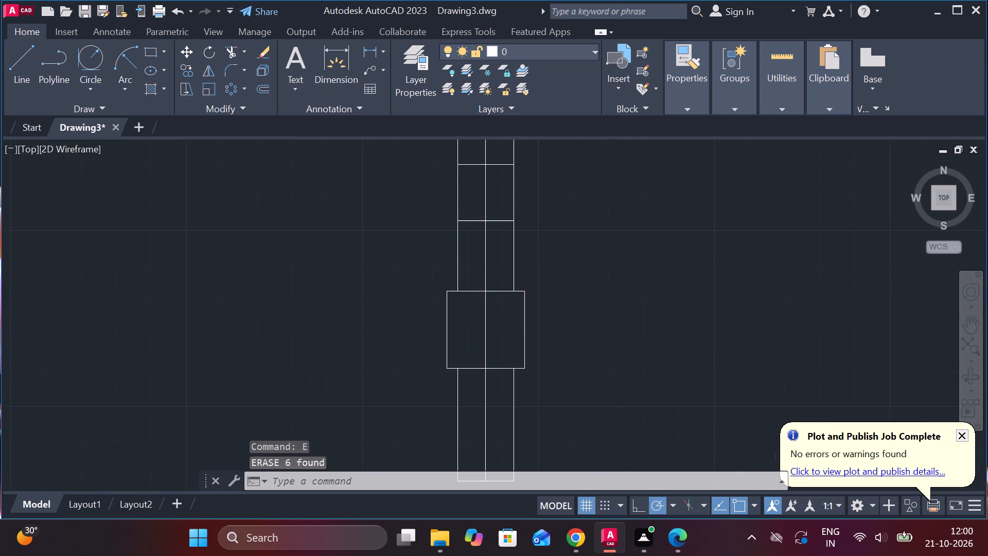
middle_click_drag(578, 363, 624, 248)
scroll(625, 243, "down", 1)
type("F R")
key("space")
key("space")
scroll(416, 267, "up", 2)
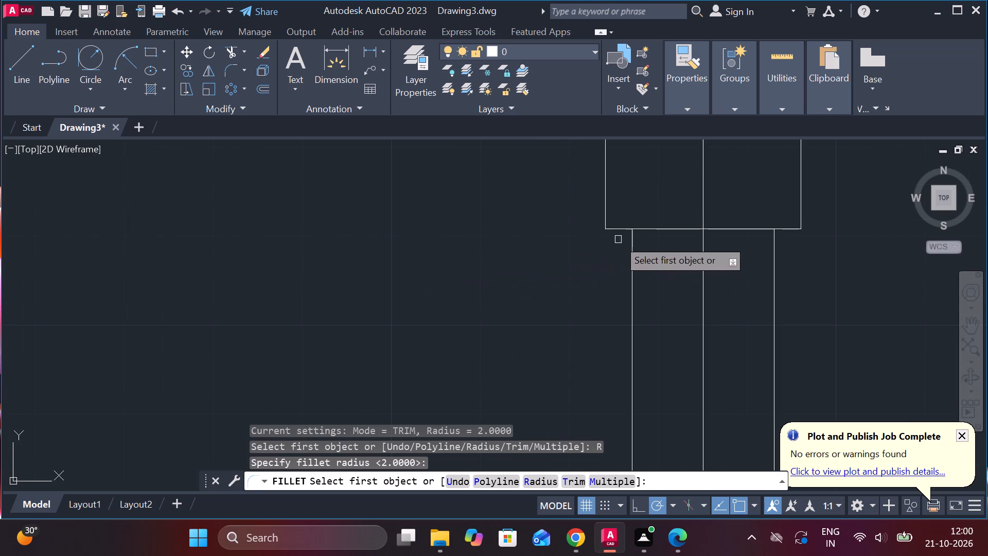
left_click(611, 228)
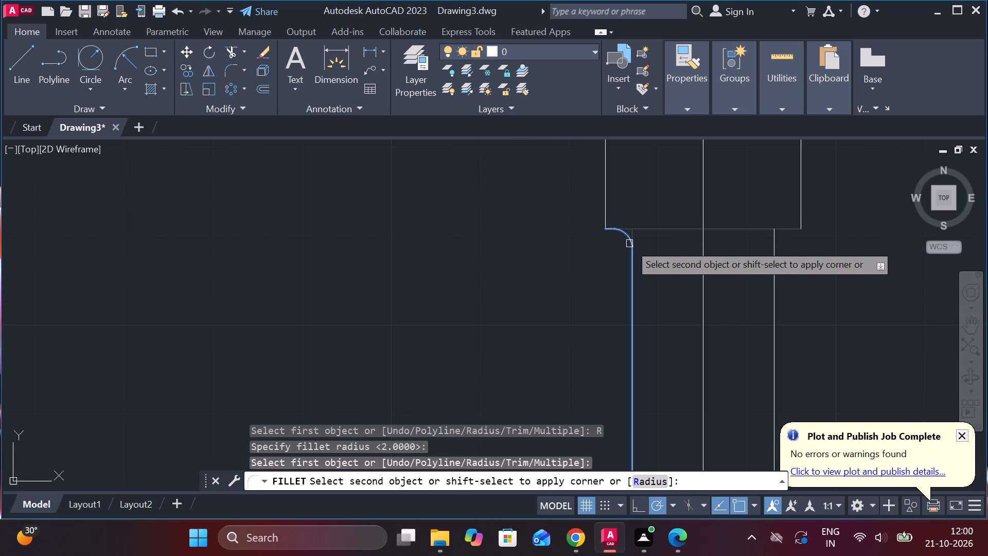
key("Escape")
Trim the wide section's bottom edge between the two sides of the lower narrow section, leaving only the shoulder stubs.
type("TR")
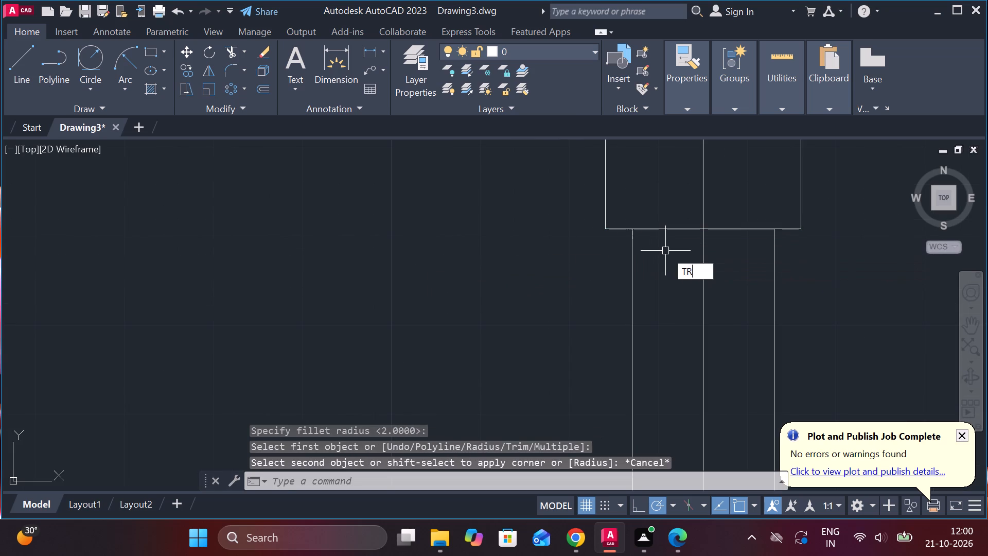
key("space")
left_click(661, 229)
left_click(763, 228)
key("Escape")
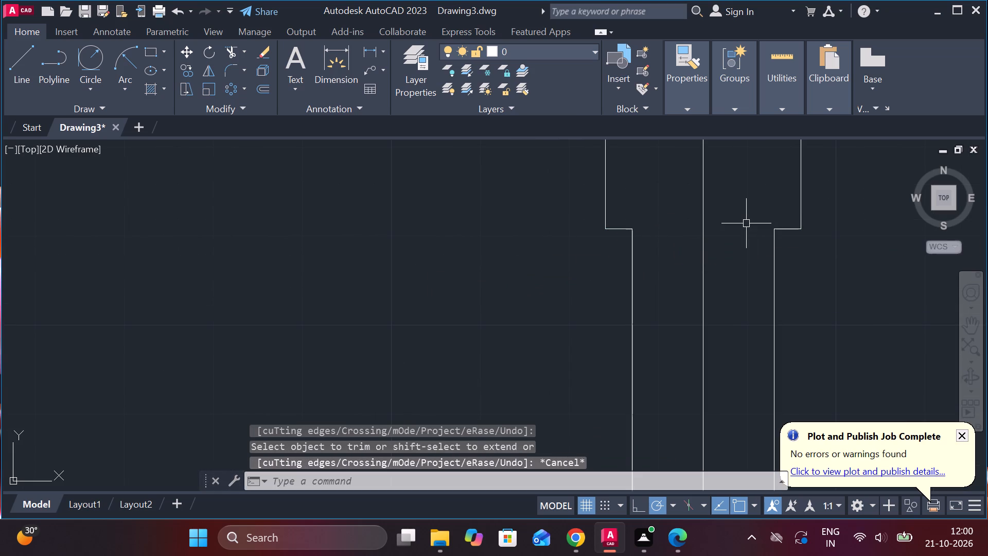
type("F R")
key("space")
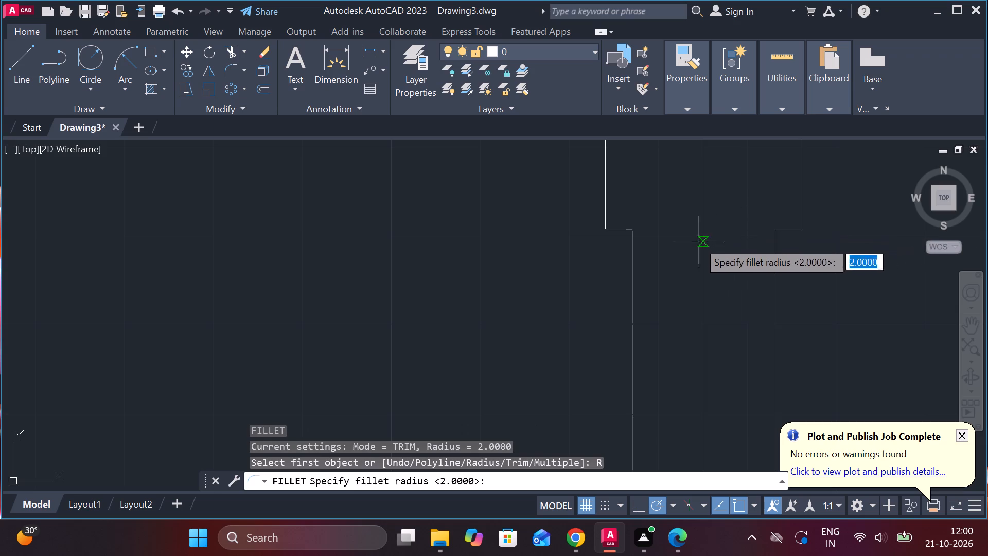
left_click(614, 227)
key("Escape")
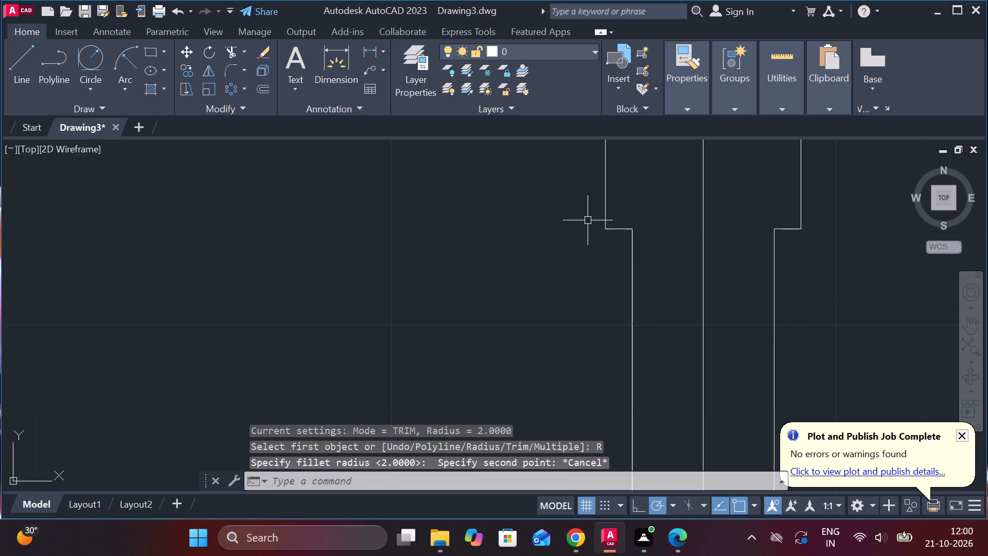
Fillet both corners between the wide section's bottom shoulders and the lower narrow section's sides with radius 2.
type("F R 2")
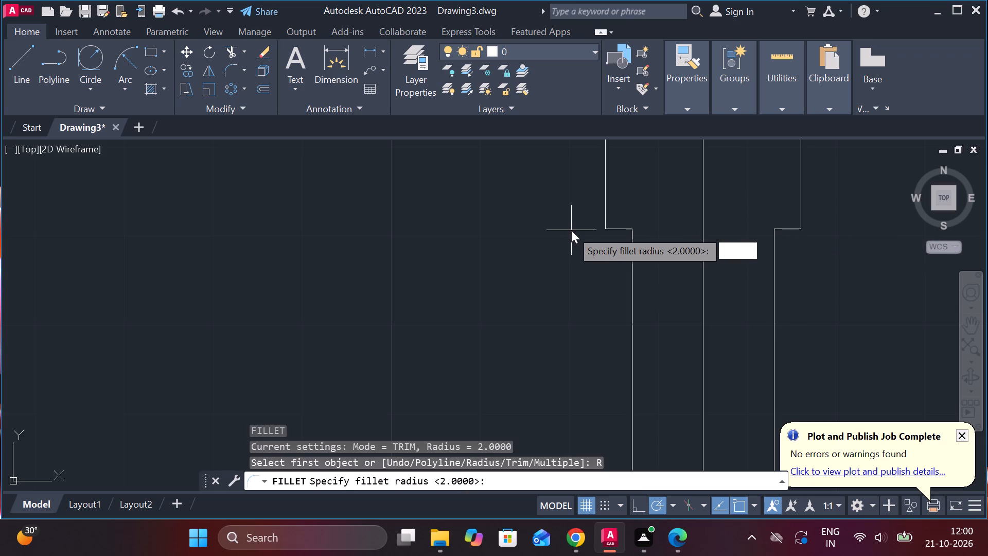
key("space")
scroll(616, 244, "up", 1)
left_click(616, 221)
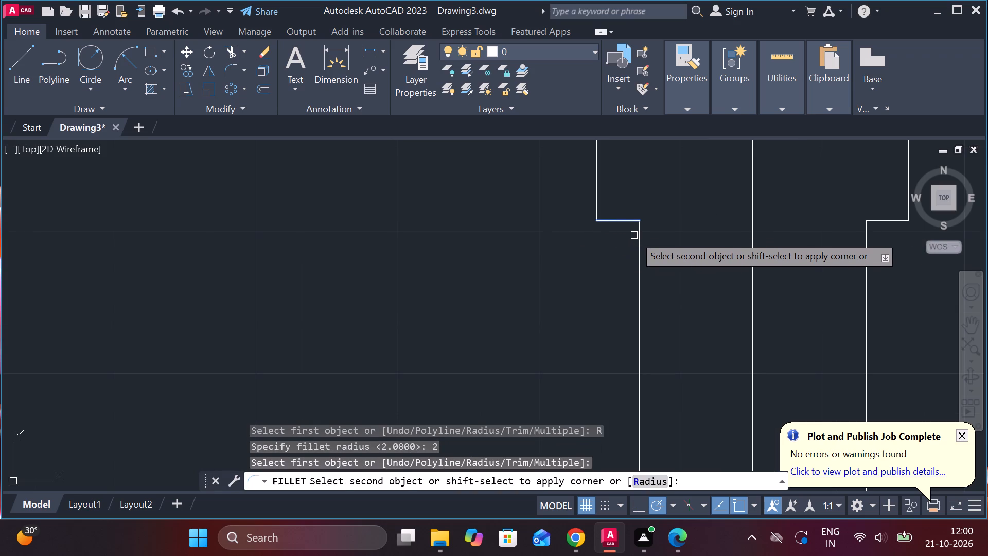
left_click(639, 234)
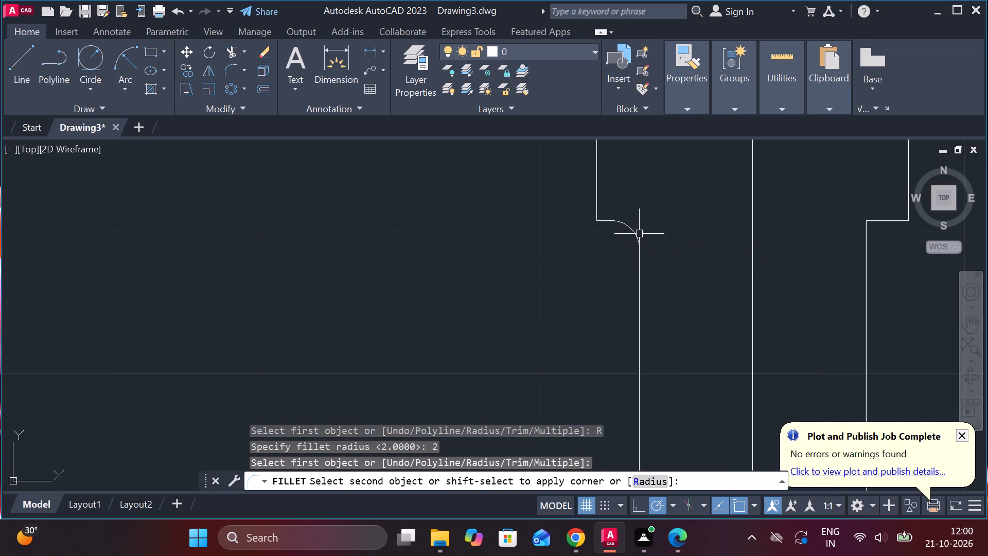
middle_click_drag(690, 244, 646, 242)
key("space")
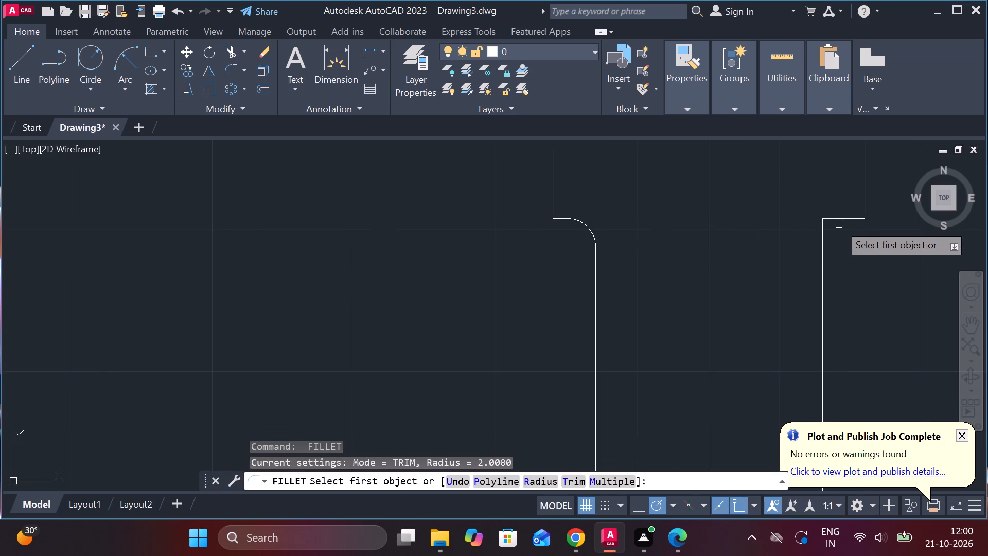
left_click(841, 222)
left_click(822, 234)
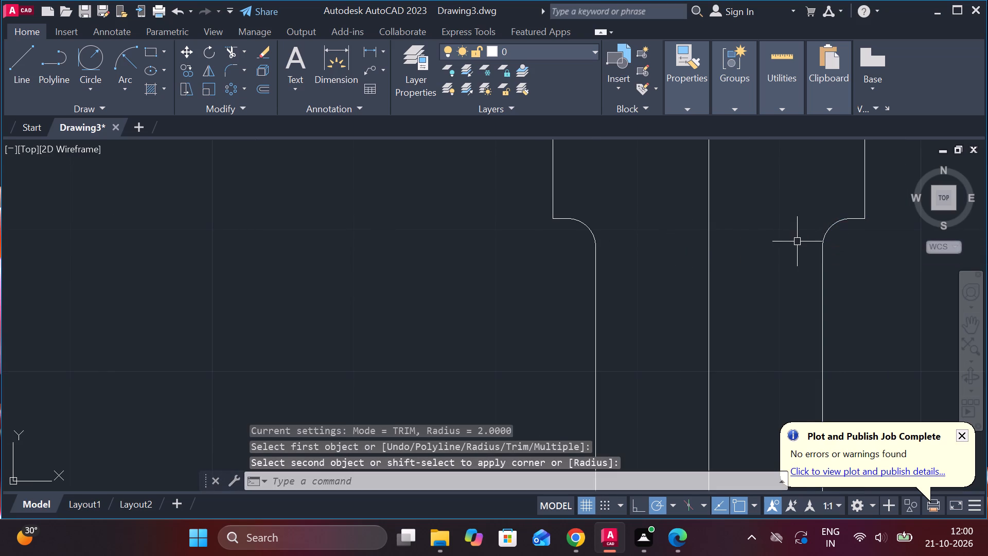
Extend one bottom shoulder stub across the full width to restore the wide section's bottom edge above the fillets.
middle_click_drag(792, 242, 695, 255)
key("Escape")
type("EX")
key("space")
left_click(466, 230)
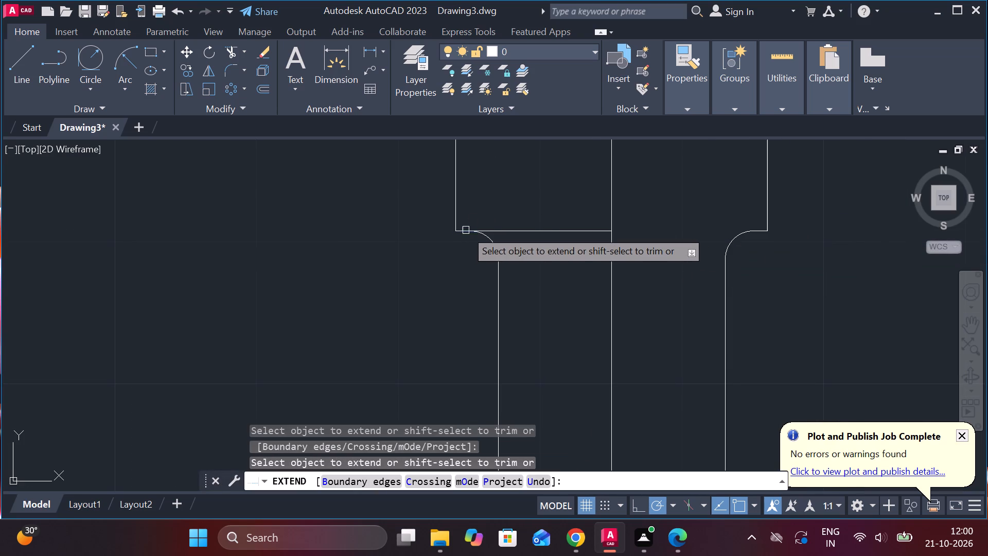
left_click(547, 231)
scroll(600, 230, "down", 1)
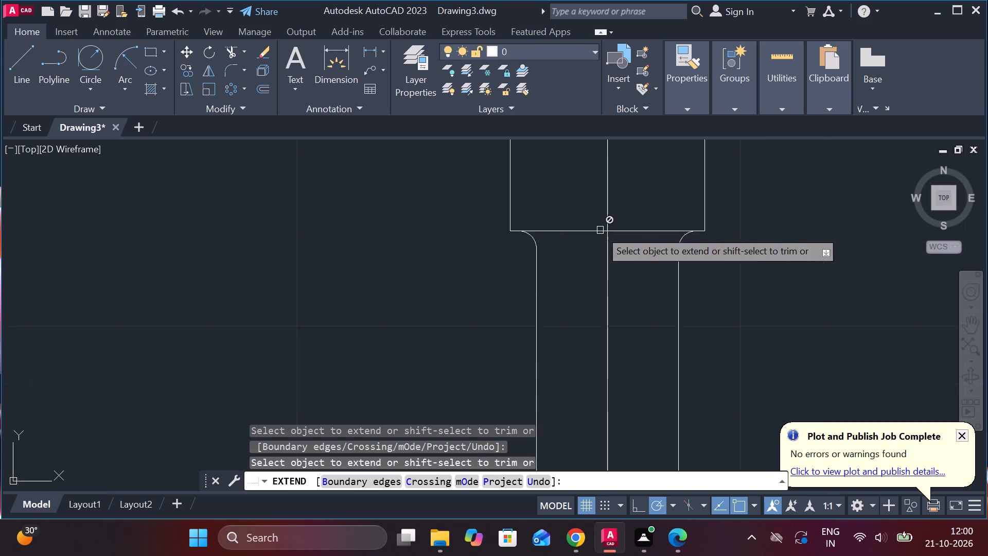
scroll(600, 230, "down", 1)
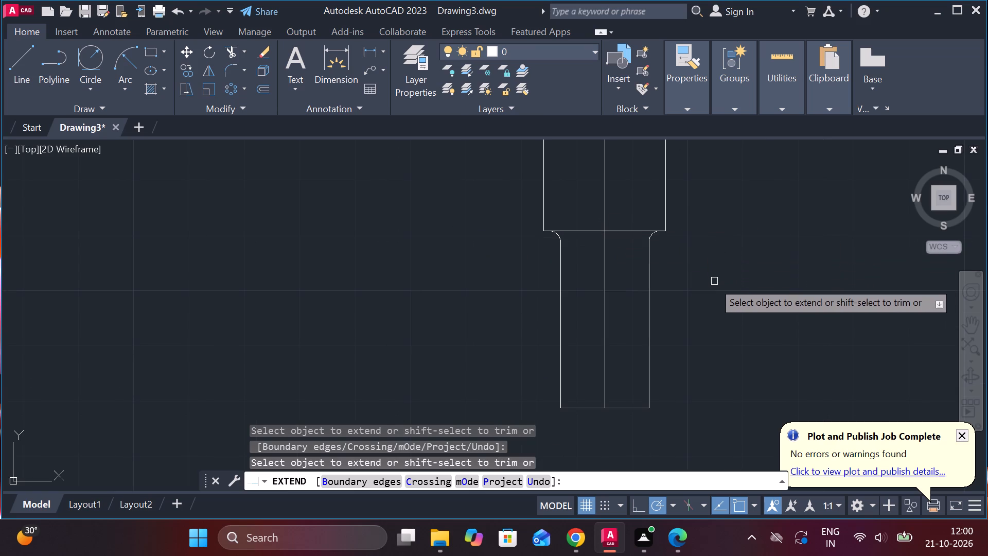
key("Escape")
Offset both side lines of the lower narrow section inward by 1.
left_click(650, 340)
key("o")
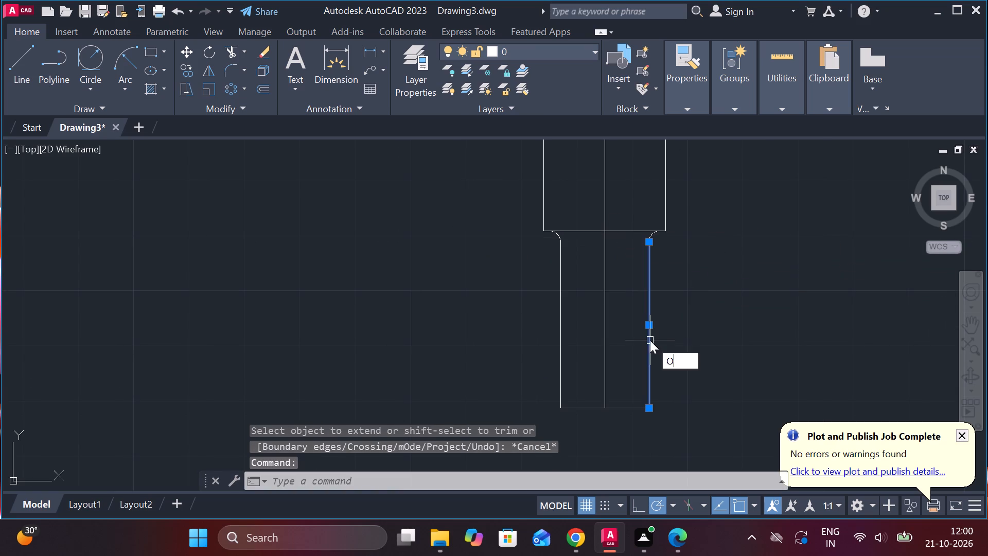
key("Return")
key("Return")
type("1")
key("space")
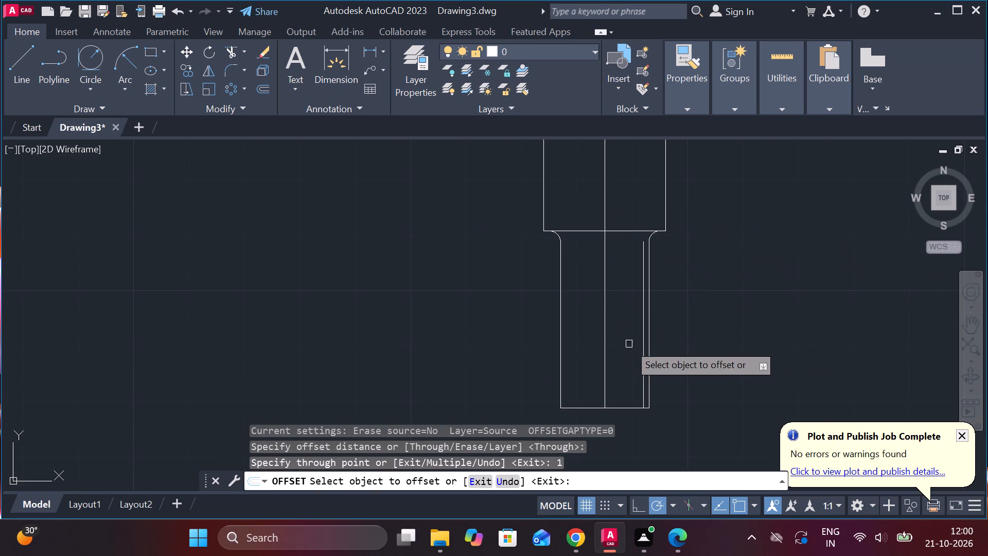
left_click(563, 331)
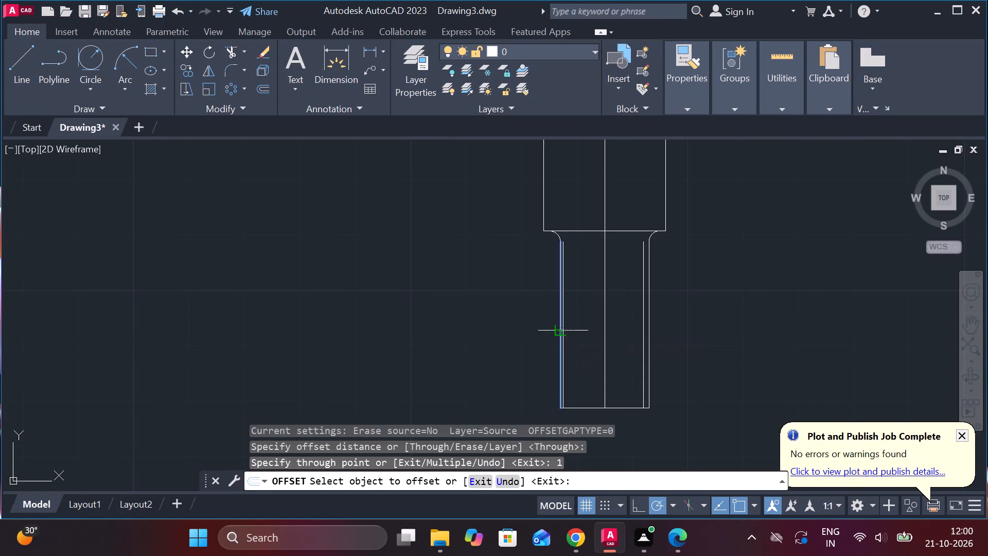
type("1")
key("space")
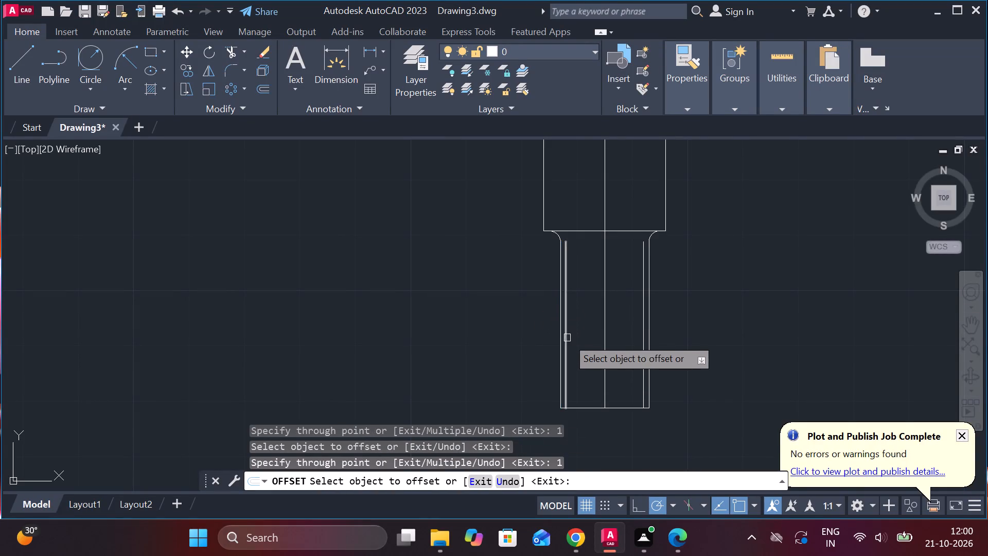
middle_click_drag(592, 384, 594, 367)
scroll(594, 383, "up", 1)
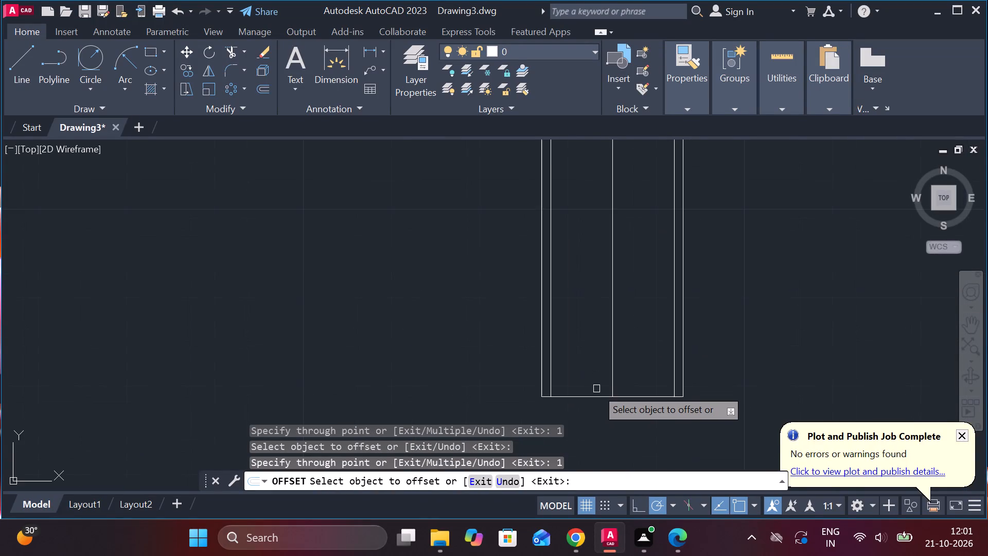
scroll(596, 395, "up", 1)
middle_click_drag(593, 382, 556, 354)
key("Escape")
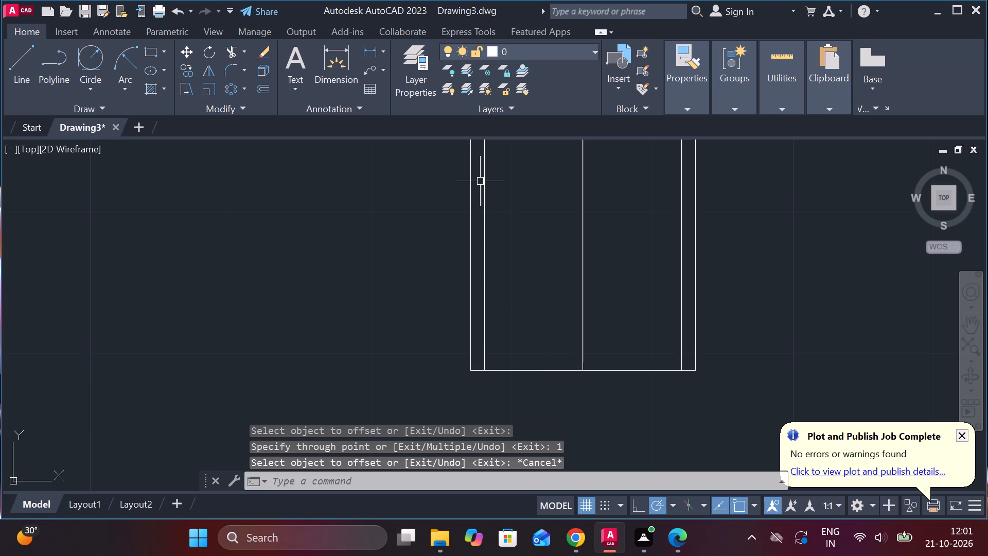
Draw a shallow start-end-radius arc of radius about 31.5 bulging below the shaft's bottom edge, from corner to corner.
left_click(112, 53)
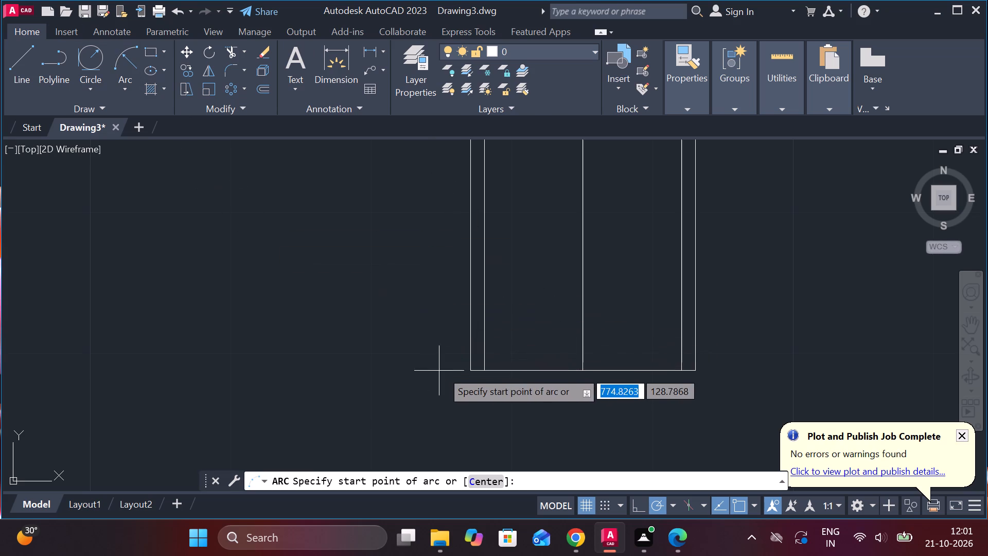
left_click(469, 372)
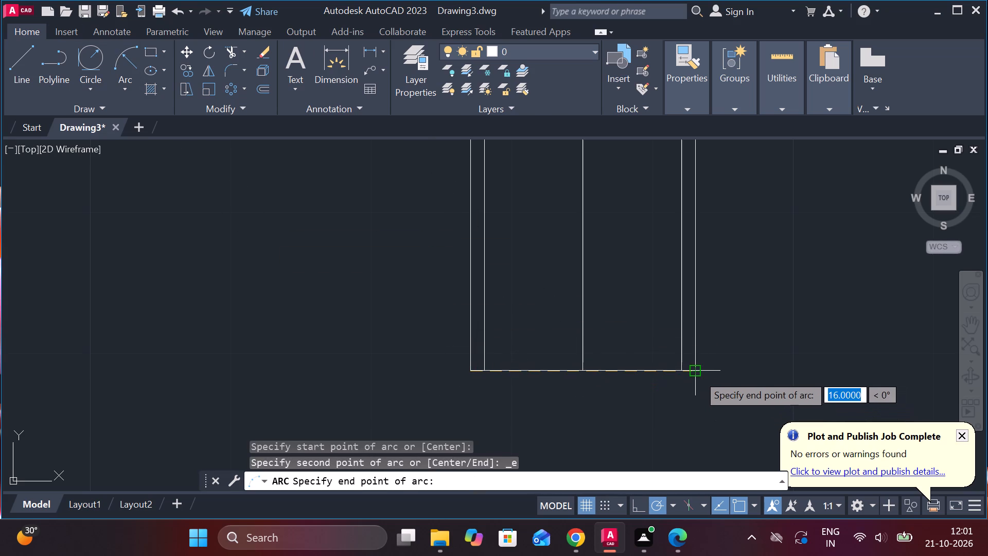
left_click(698, 373)
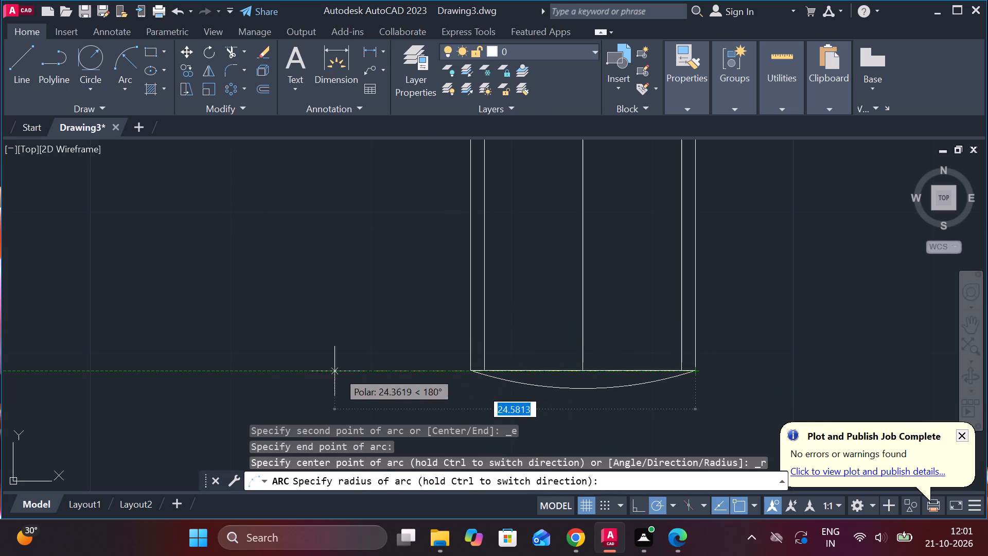
left_click(254, 380)
scroll(598, 339, "down", 3)
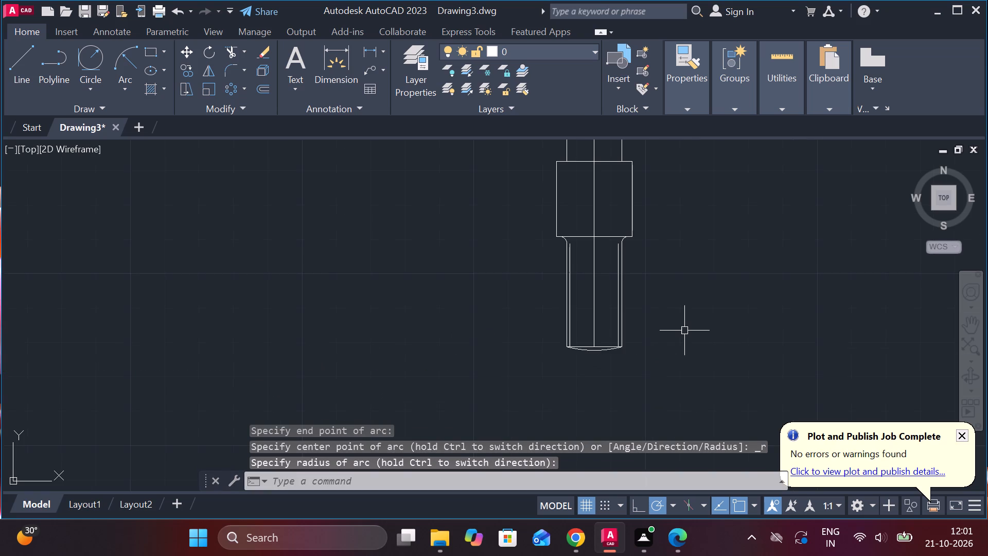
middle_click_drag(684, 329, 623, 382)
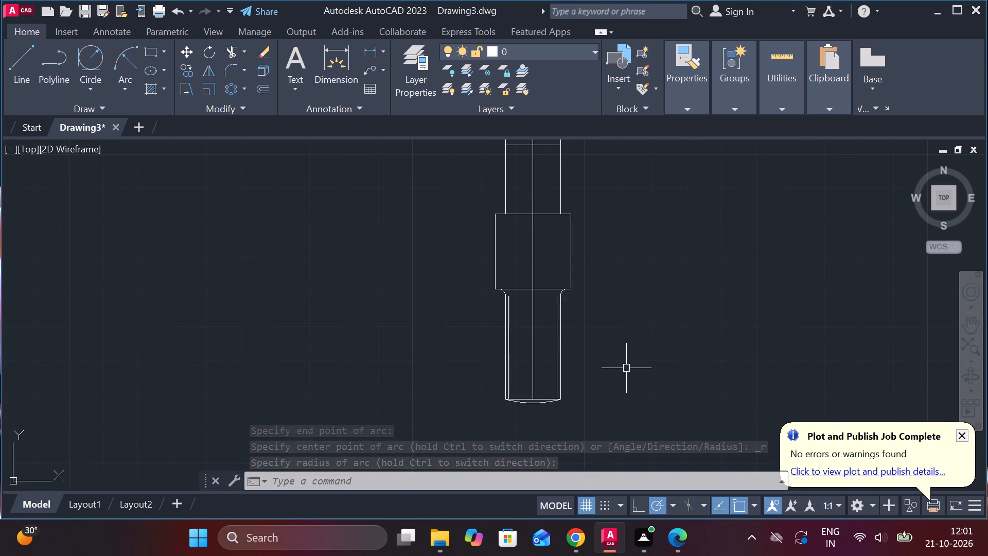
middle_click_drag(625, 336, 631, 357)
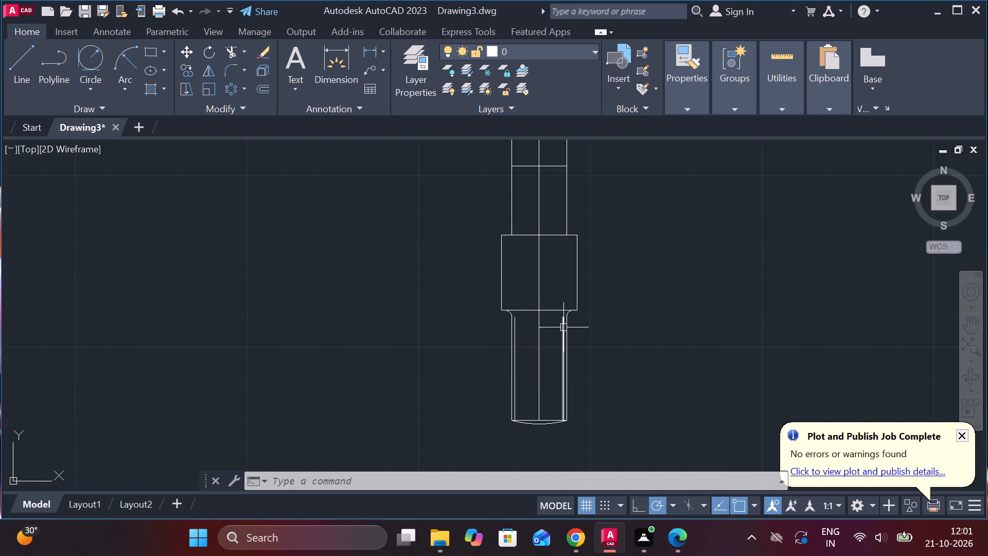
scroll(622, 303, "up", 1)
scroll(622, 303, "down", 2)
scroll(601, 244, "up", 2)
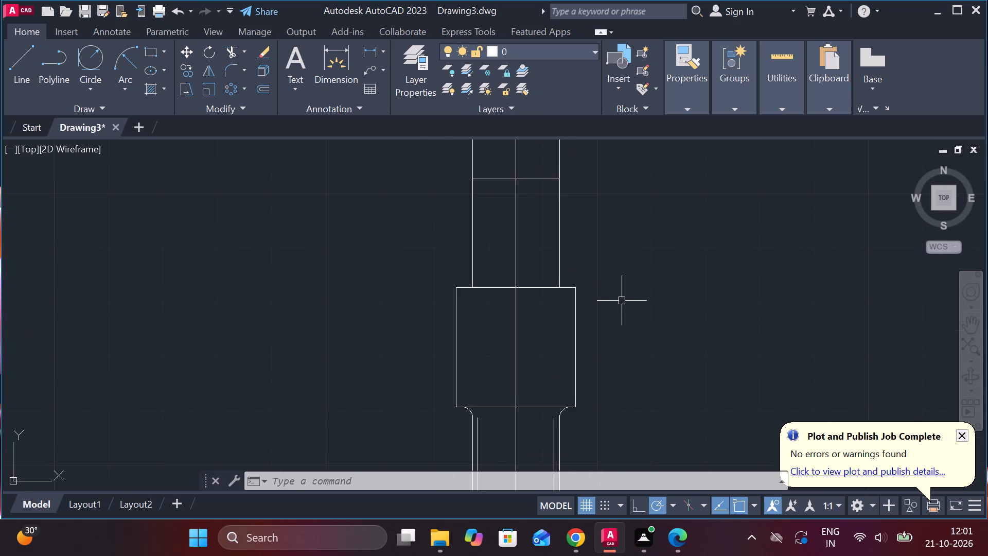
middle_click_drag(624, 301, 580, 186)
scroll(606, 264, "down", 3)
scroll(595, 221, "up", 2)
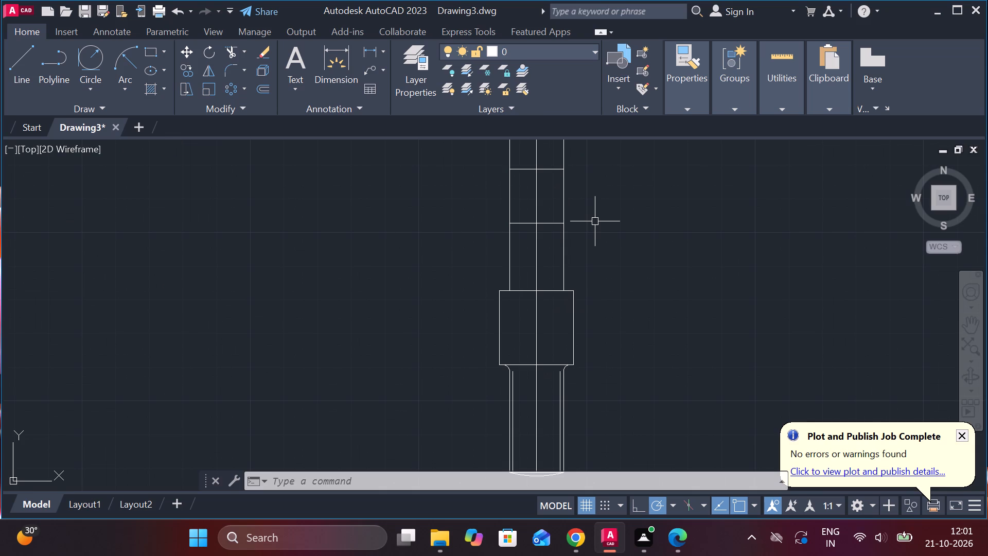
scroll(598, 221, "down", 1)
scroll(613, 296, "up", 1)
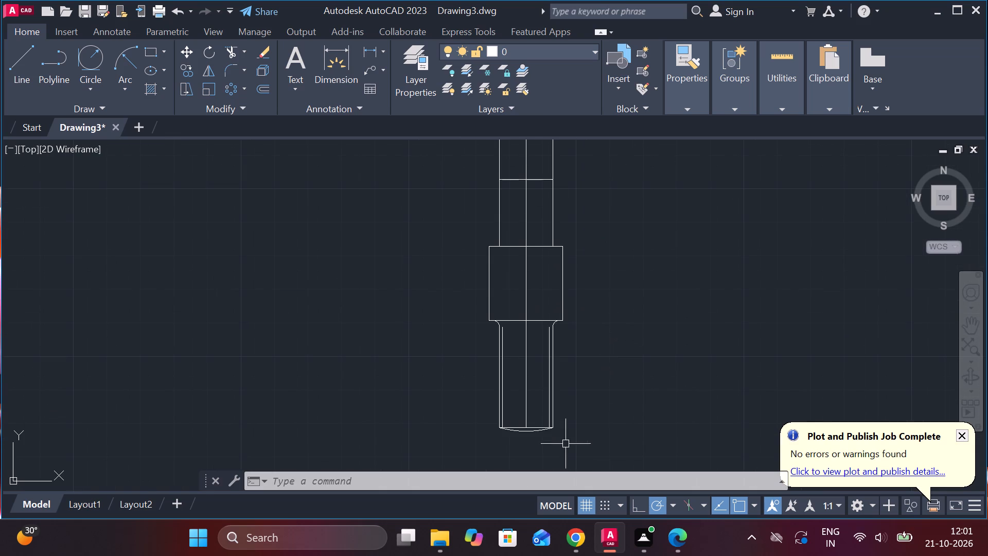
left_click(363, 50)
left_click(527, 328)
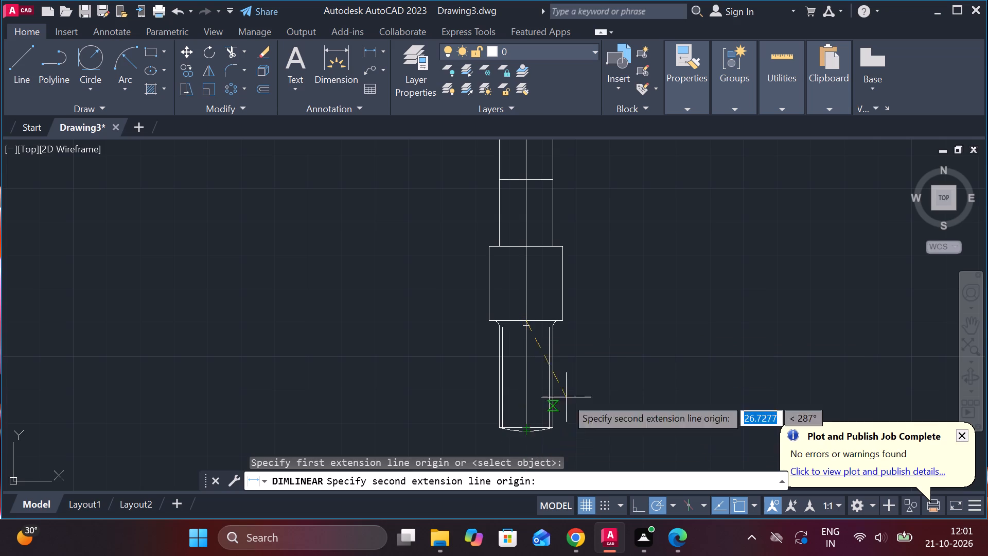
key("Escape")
Erase the side lines of the wide section and of the narrow section directly above it.
left_click(564, 283)
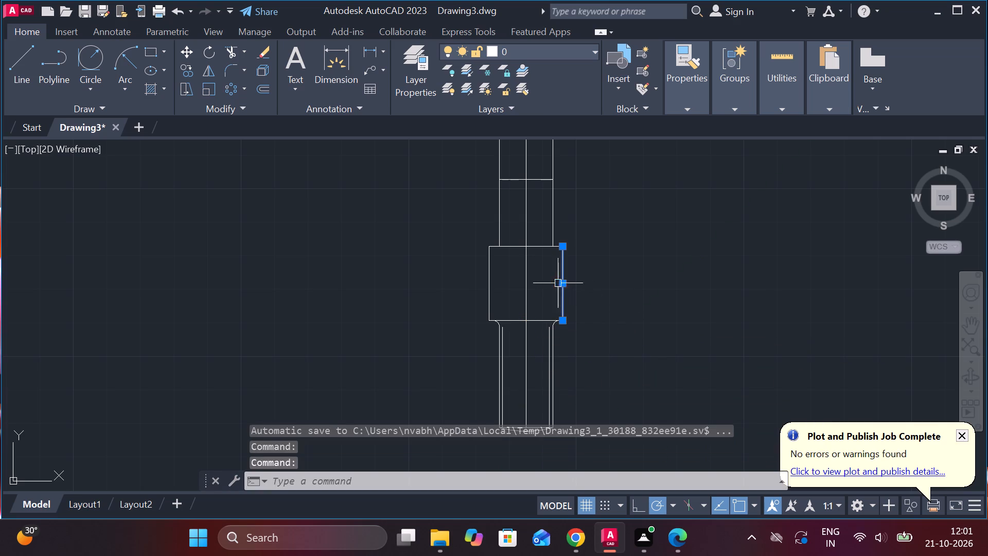
left_click(486, 279)
type("E")
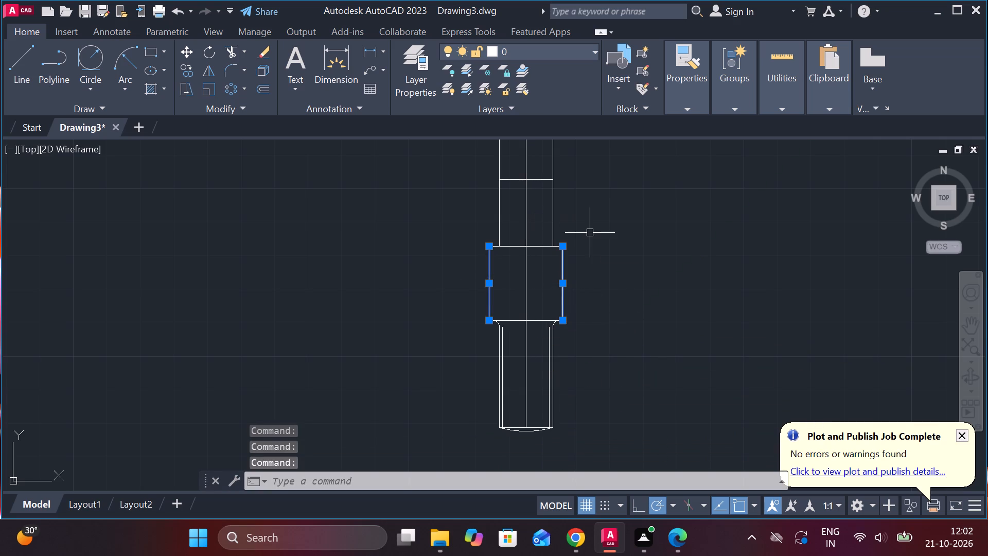
key("space")
left_click(554, 220)
left_click(489, 196)
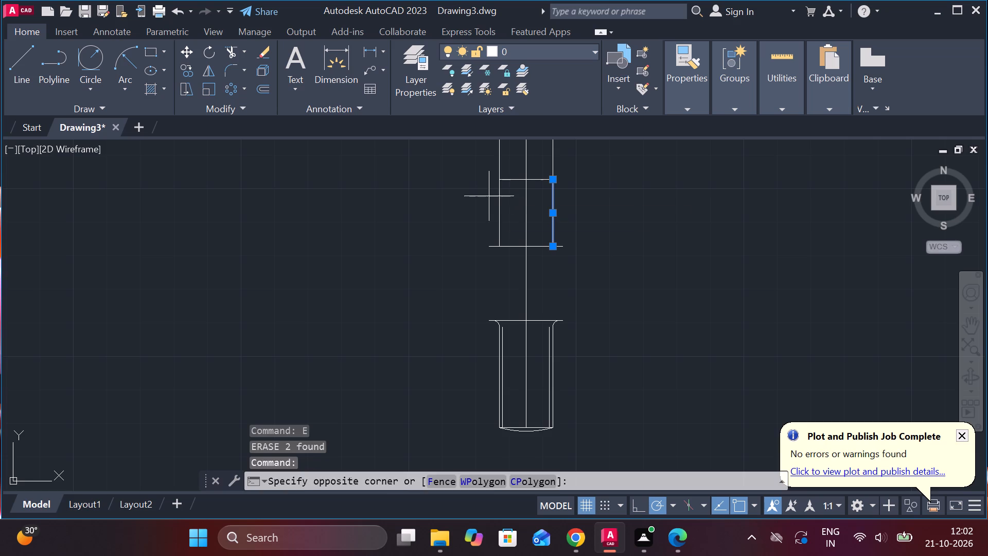
left_click(500, 194)
left_click(503, 196)
type("E")
key("space")
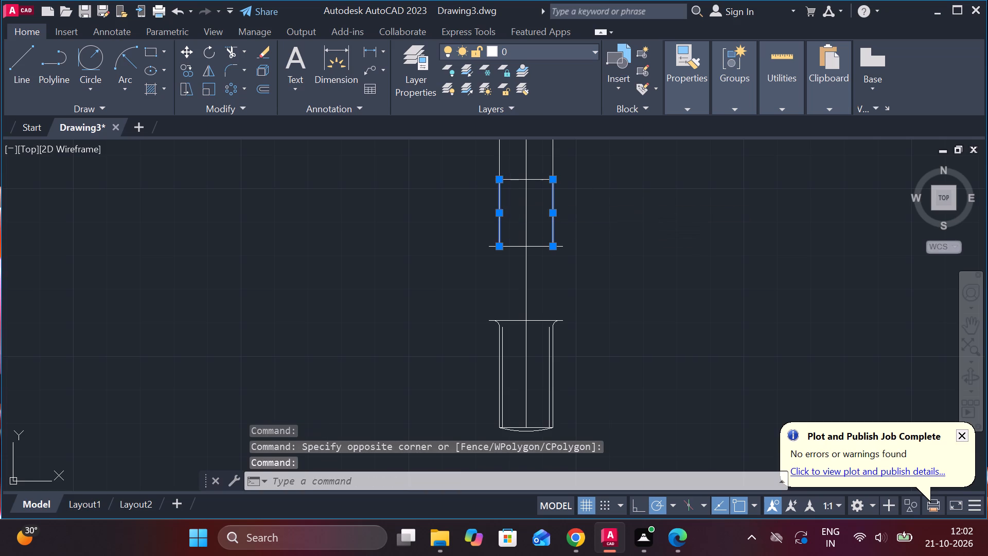
Erase the wide section's top edge.
left_click(537, 242)
left_click(564, 247)
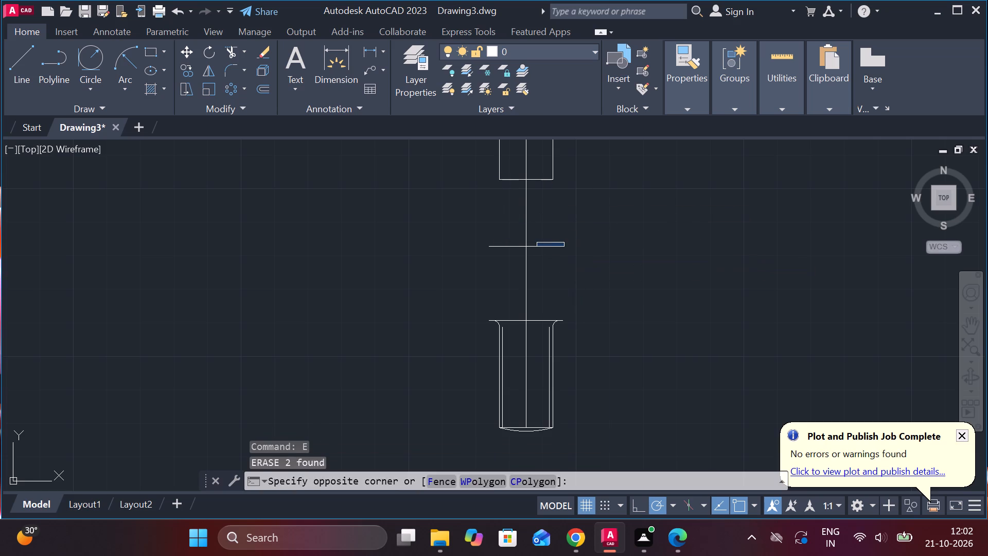
left_click(550, 247)
type("E")
key("space")
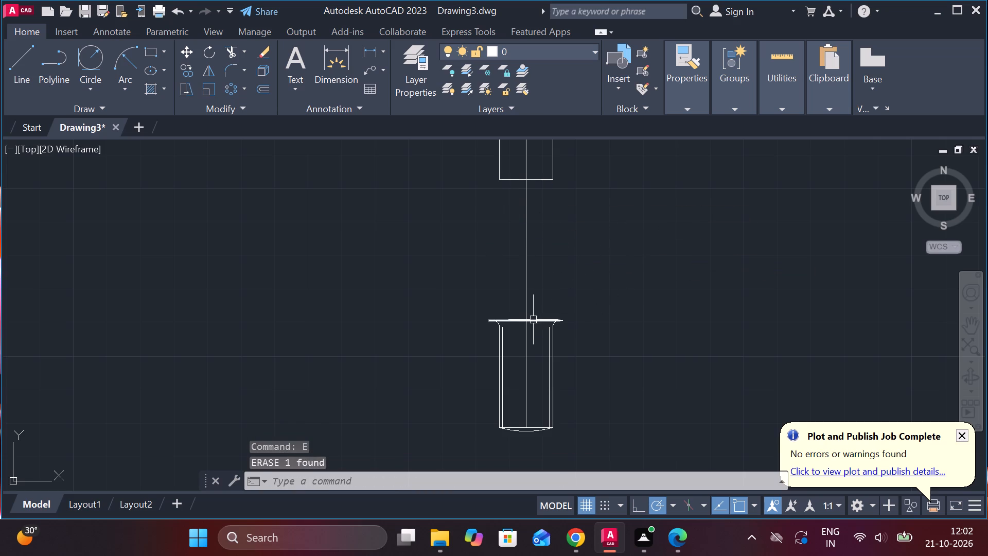
Offset the wide section's bottom edge upward by 22 to form a new top edge.
left_click(535, 320)
key("o")
key("Return")
key("Return")
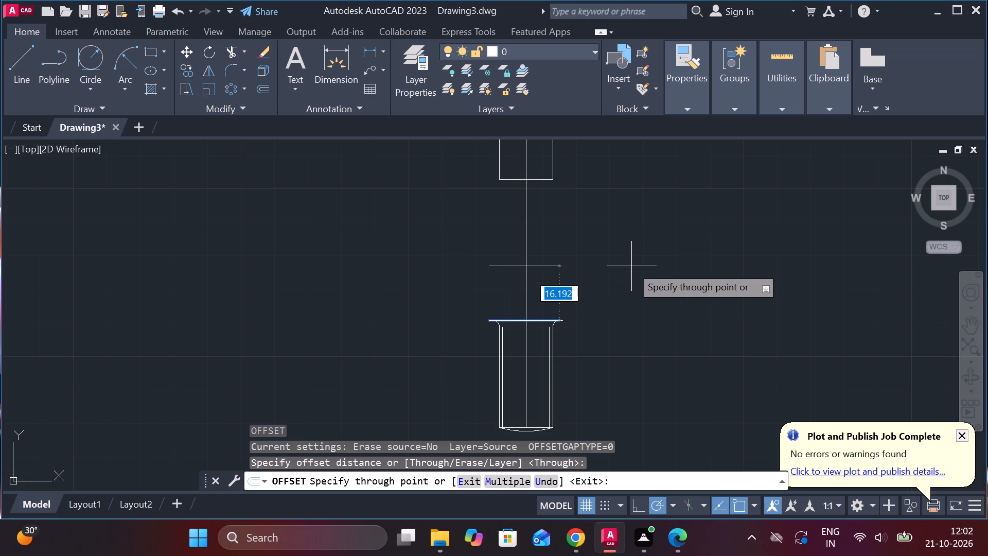
type("22")
key("space")
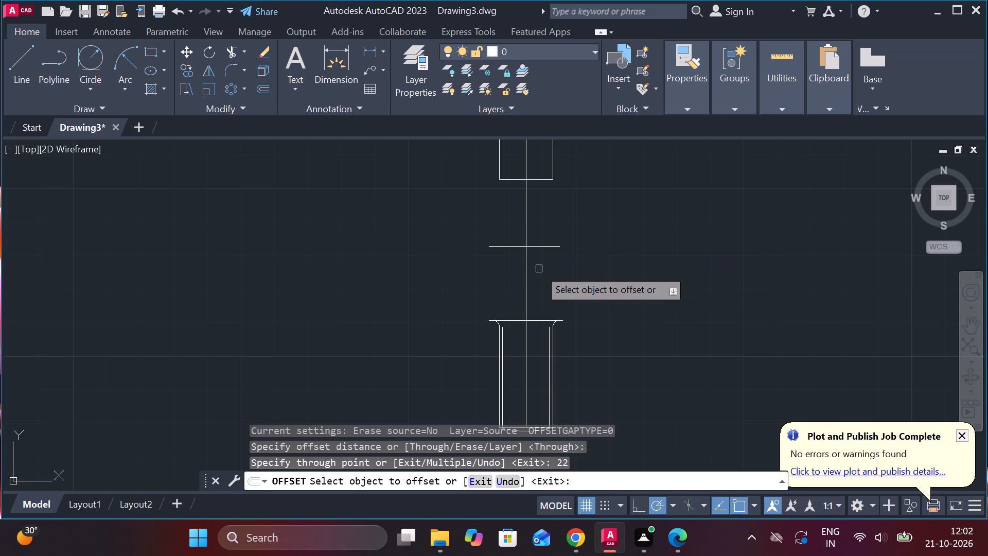
key("Escape")
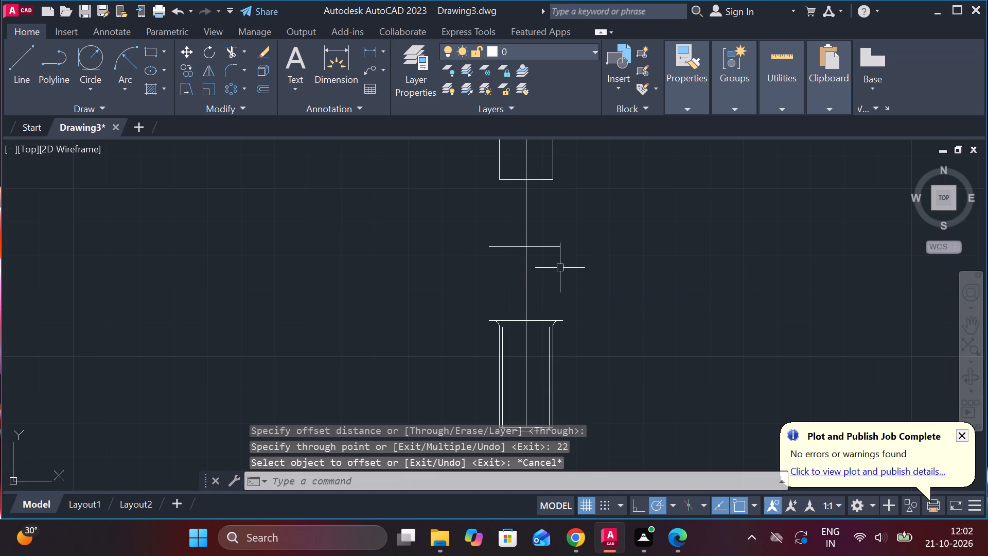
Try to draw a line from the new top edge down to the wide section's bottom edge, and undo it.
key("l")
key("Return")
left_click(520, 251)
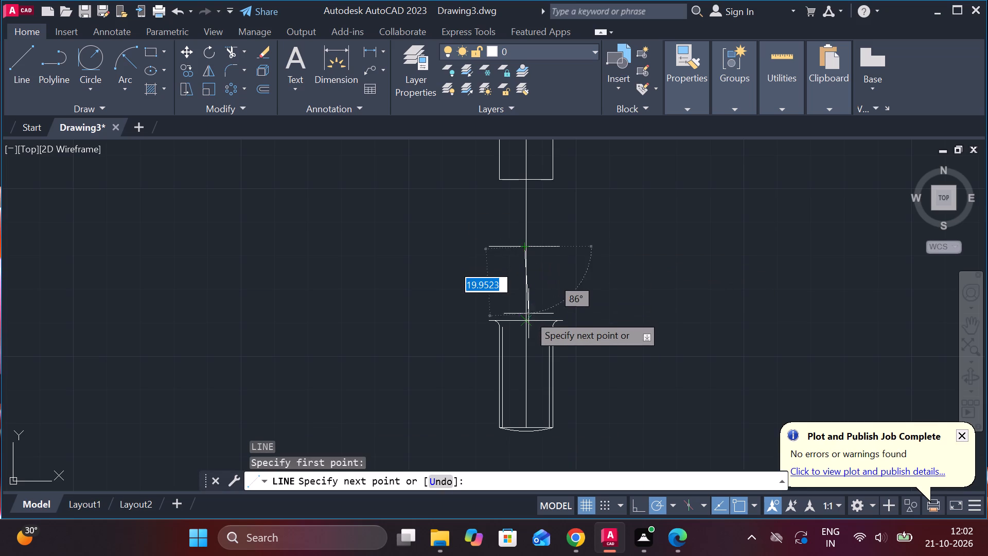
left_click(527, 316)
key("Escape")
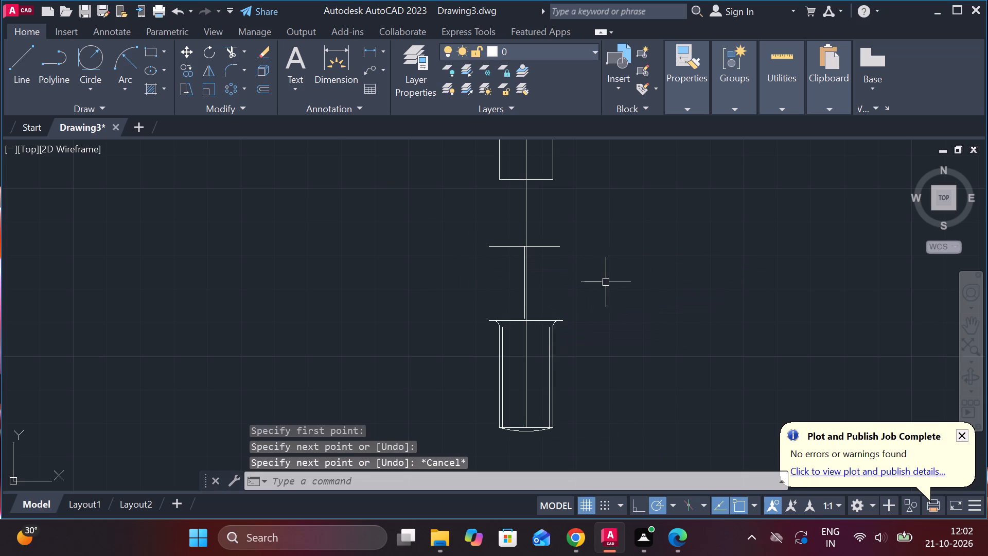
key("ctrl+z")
Draw a vertical line along the centreline from the wide section's top edge to its bottom edge.
key("l")
key("Return")
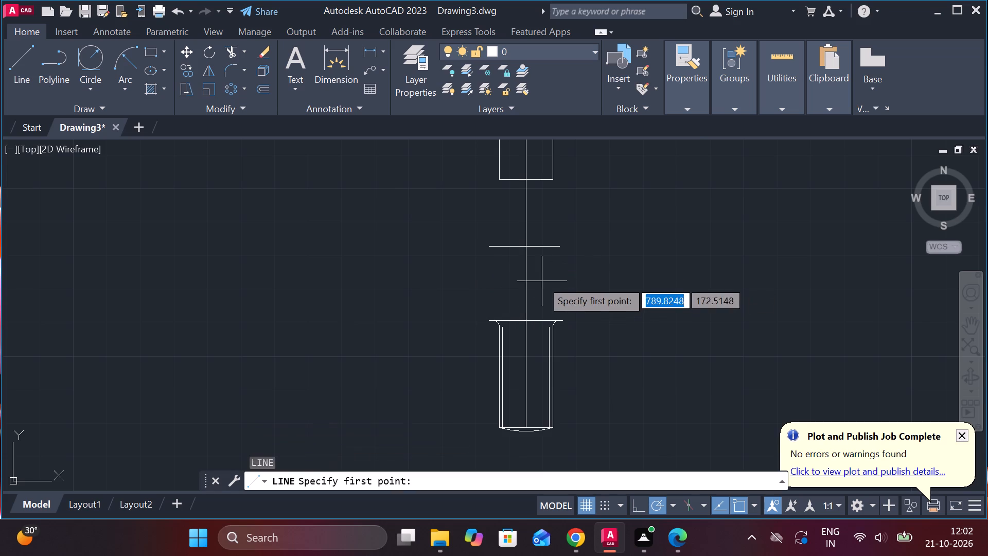
left_click(525, 246)
left_click(529, 320)
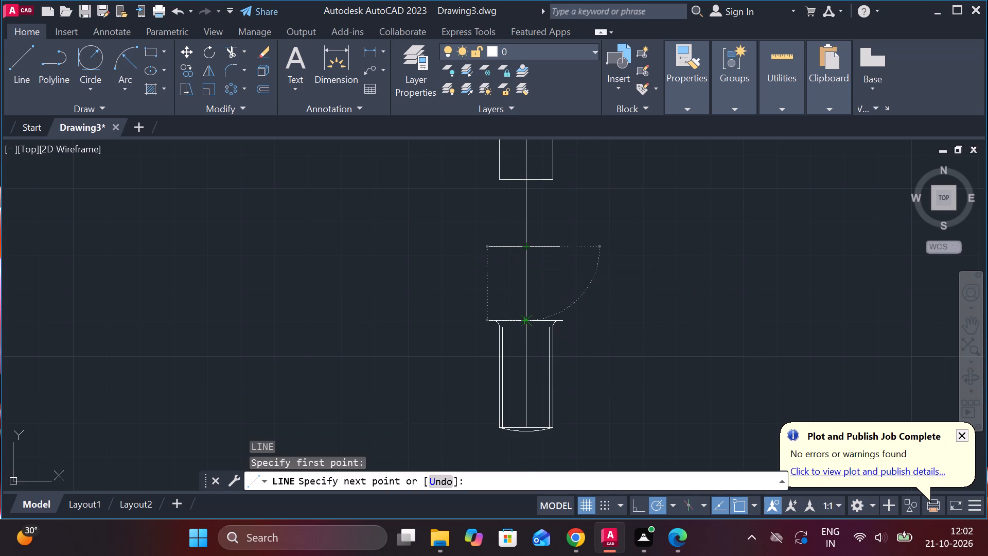
key("Escape")
Offset the wide section's centre line by 11 to both sides to form its side lines.
left_click(526, 278)
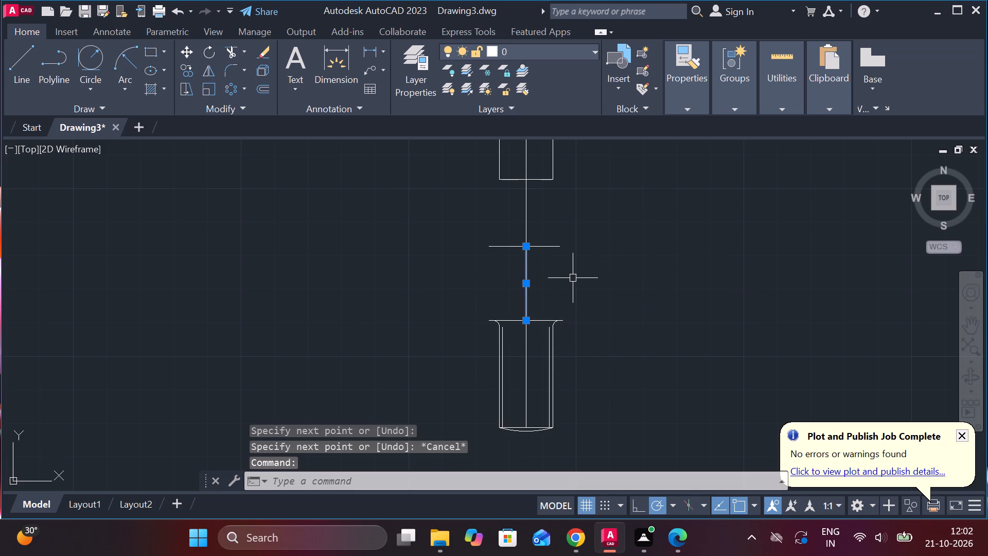
key("o")
key("Return")
key("Return")
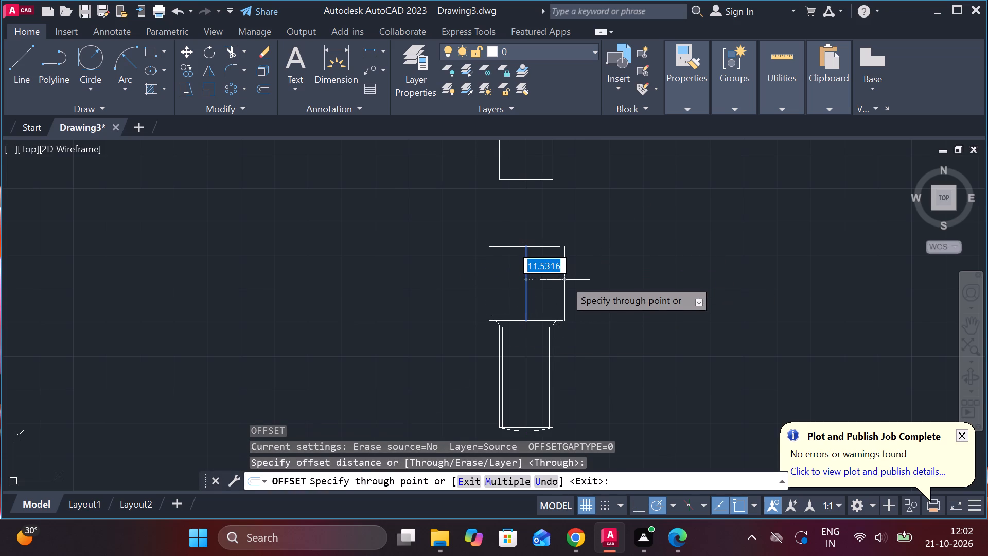
type("11")
key("space")
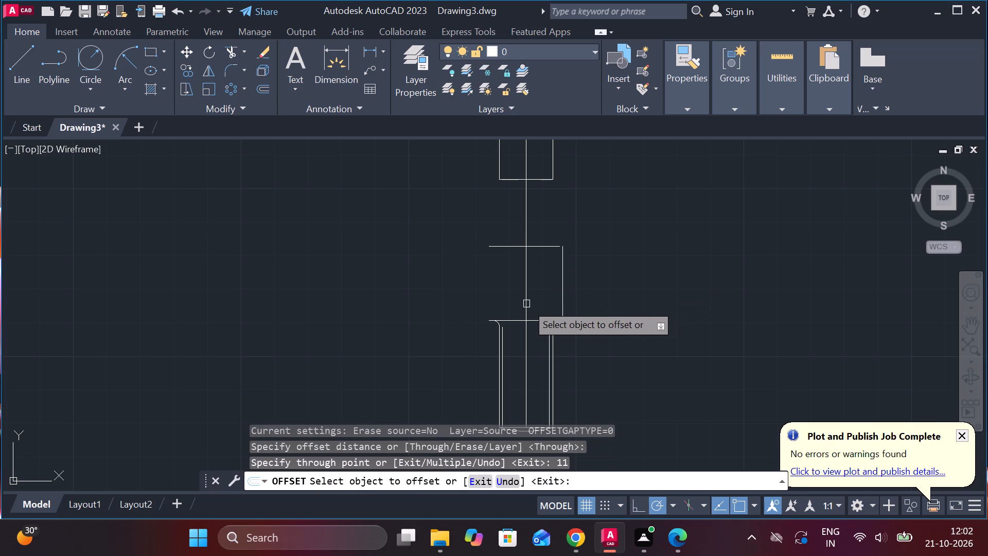
left_click(523, 283)
type("11")
key("space")
scroll(595, 244, "up", 1)
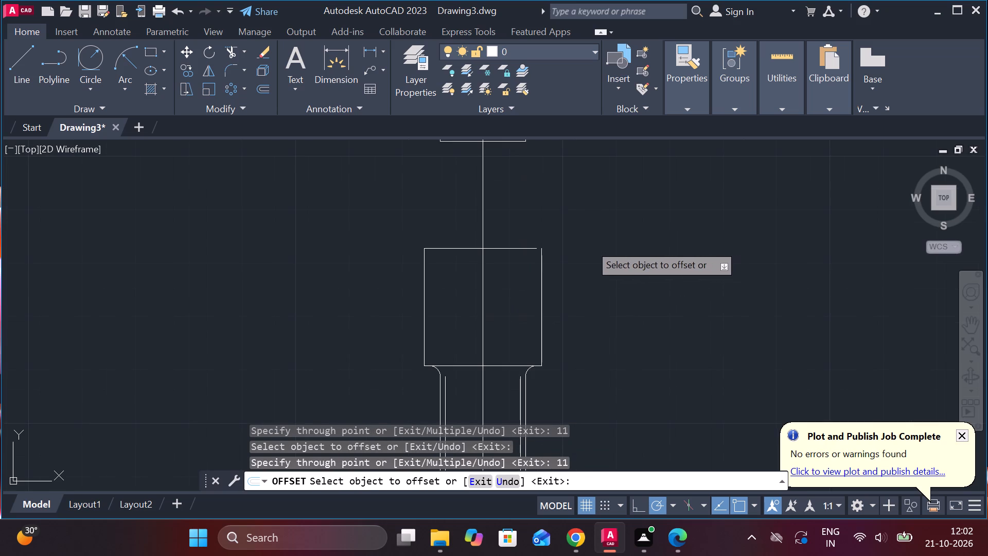
key("Escape")
Extend the wide section's top edge to meet its right side line.
type("EX")
key("space")
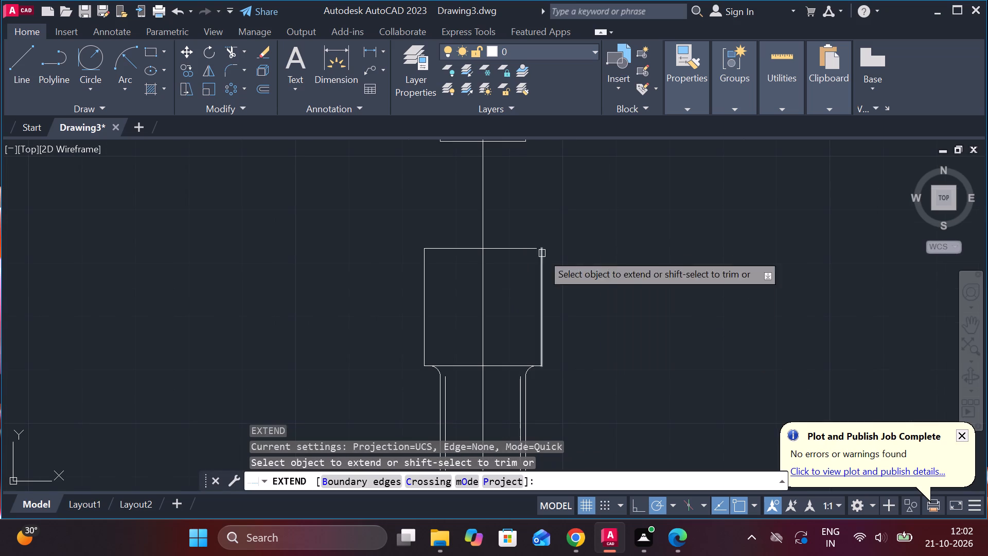
left_click(525, 251)
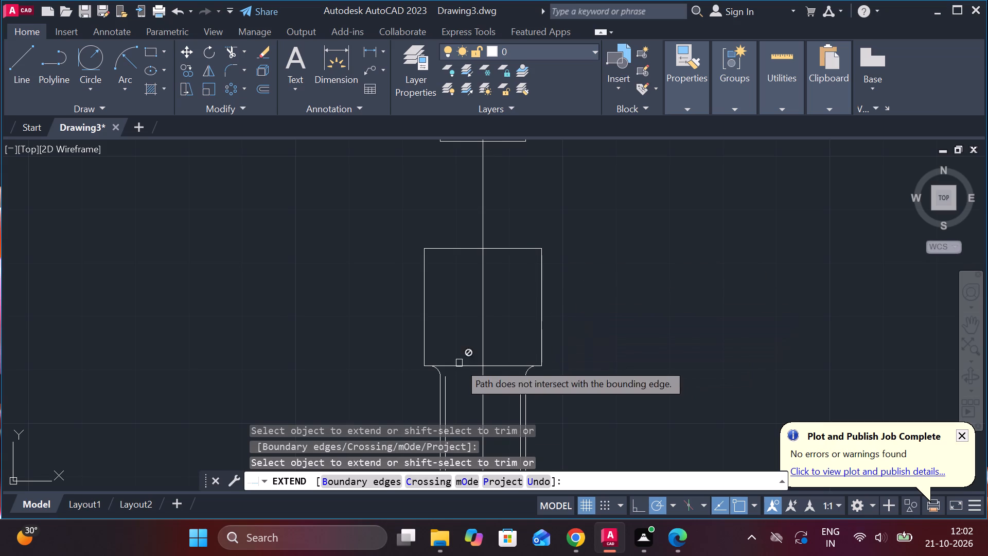
left_click(459, 363)
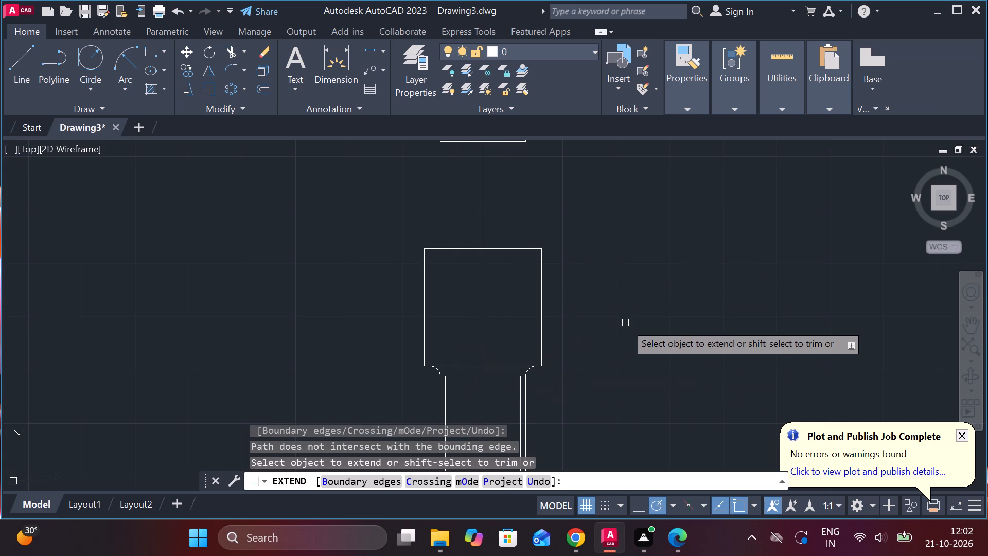
Trim away the bottom edge and both side lines below the dividing line of the upper narrow section.
middle_click_drag(607, 359, 616, 233)
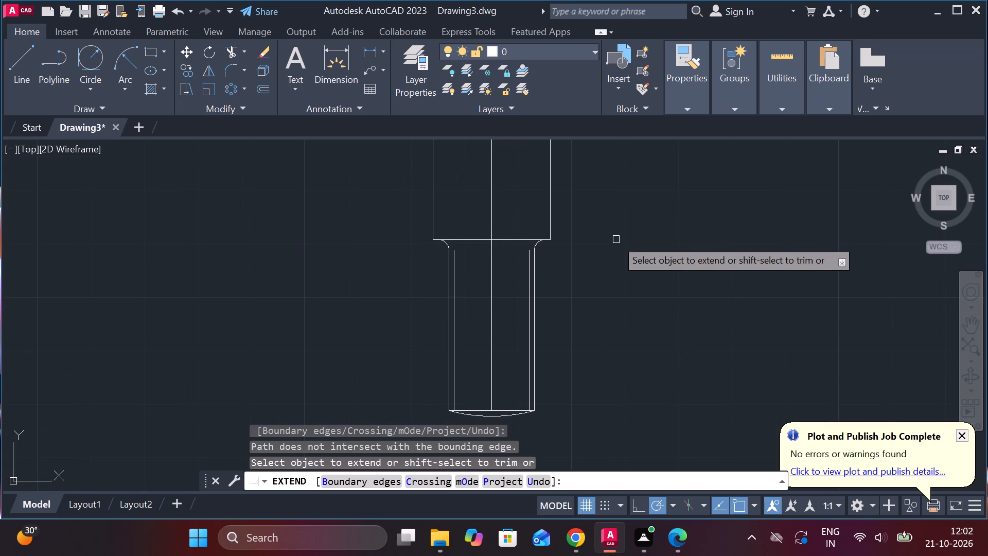
middle_click_drag(616, 239, 629, 275)
scroll(616, 239, "down", 1)
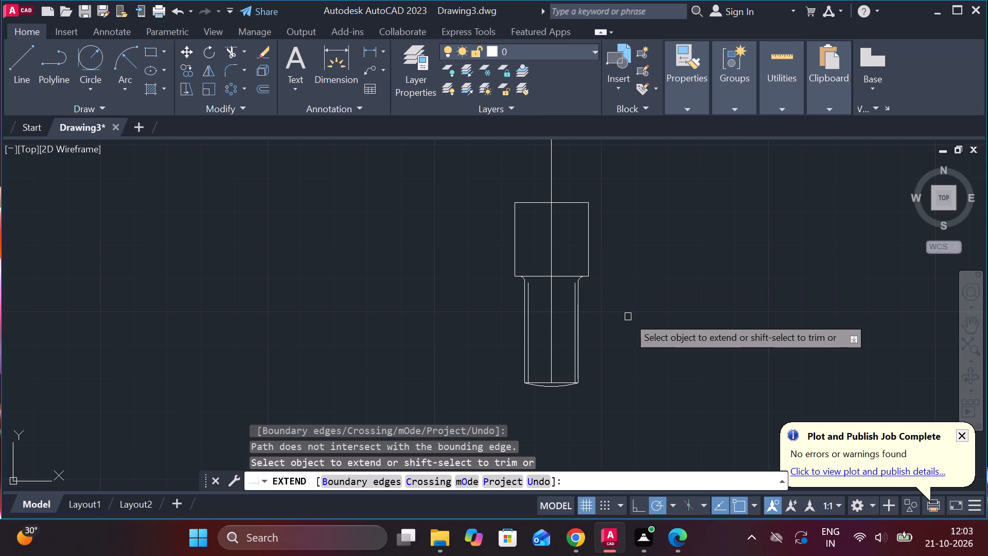
middle_click_drag(614, 253, 624, 277)
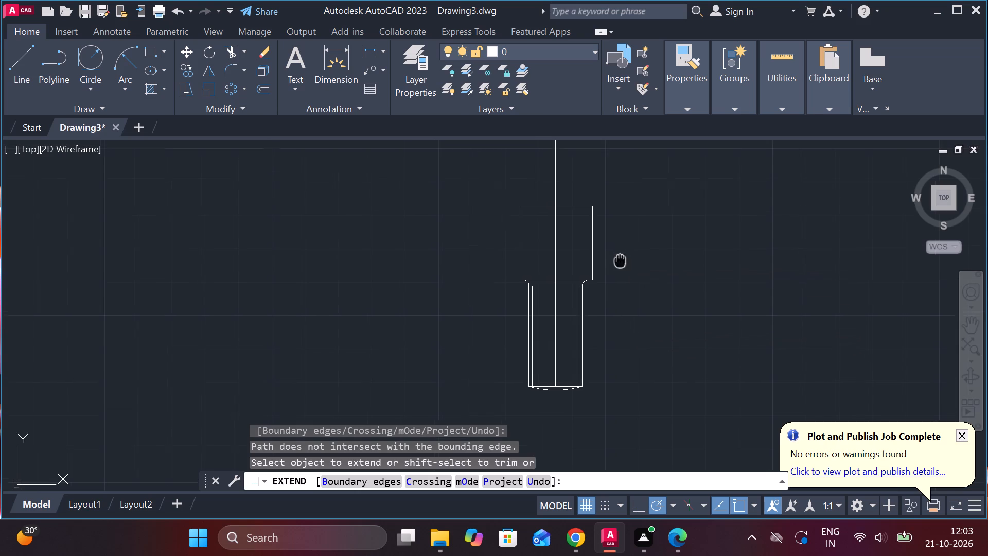
middle_click_drag(624, 277, 621, 361)
middle_click_drag(617, 266, 623, 389)
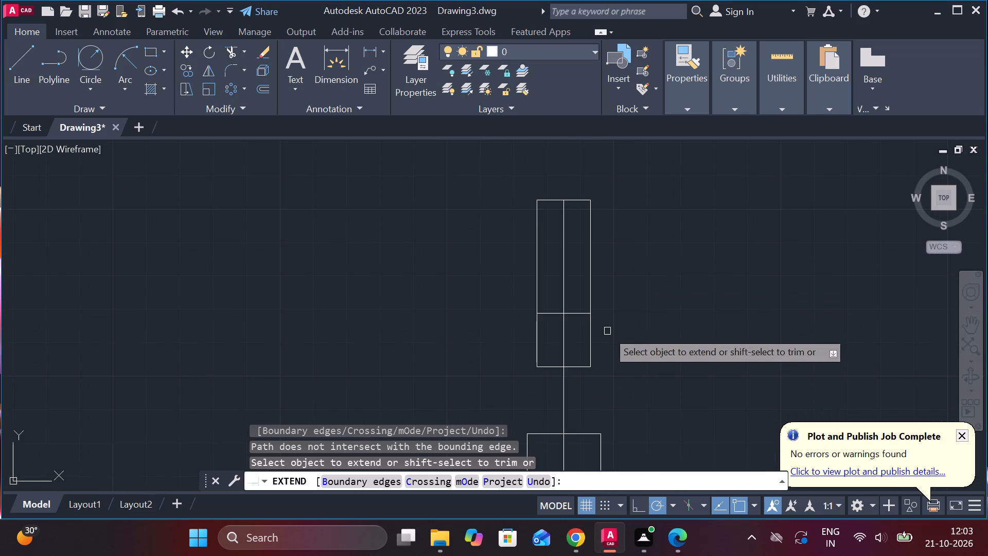
scroll(607, 331, "up", 1)
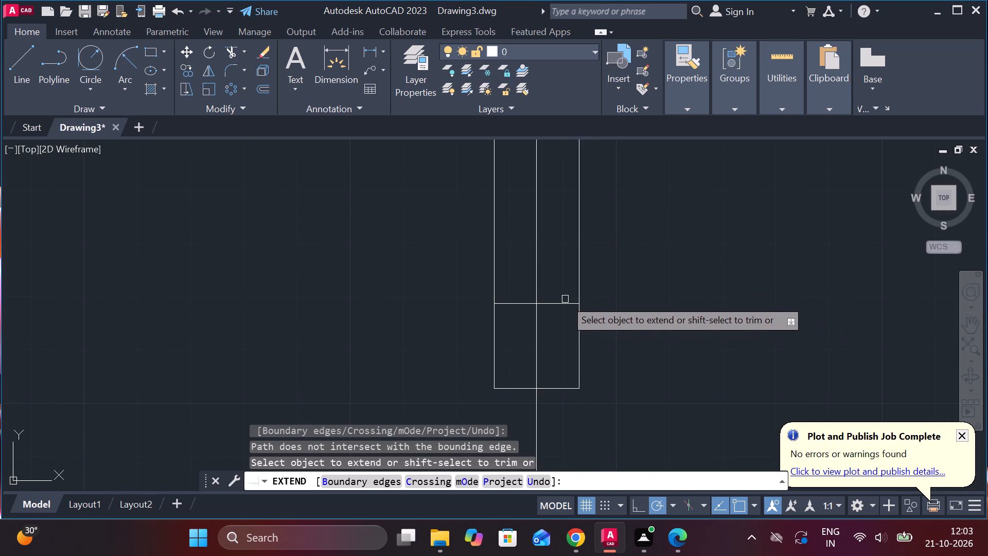
key("Escape")
type("TR")
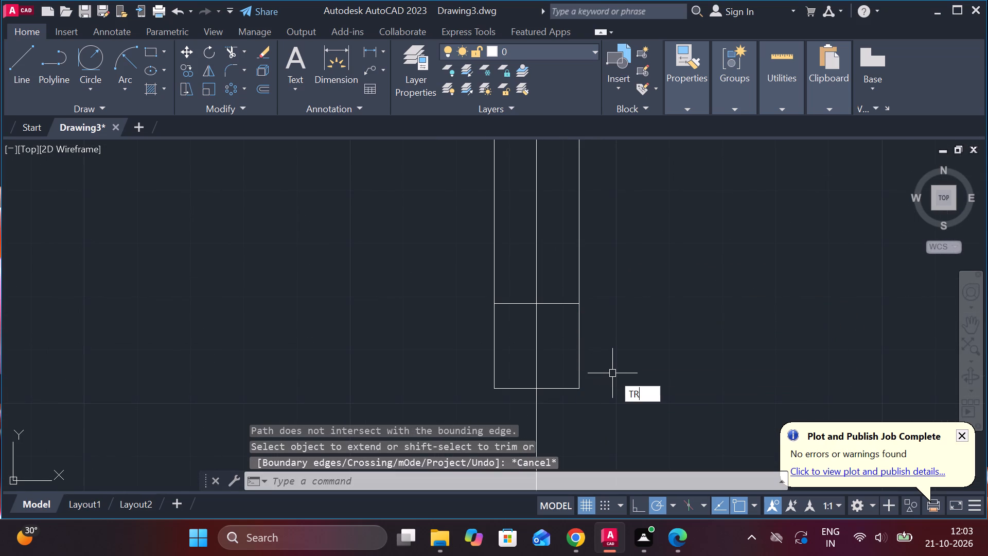
key("space")
left_click(566, 394)
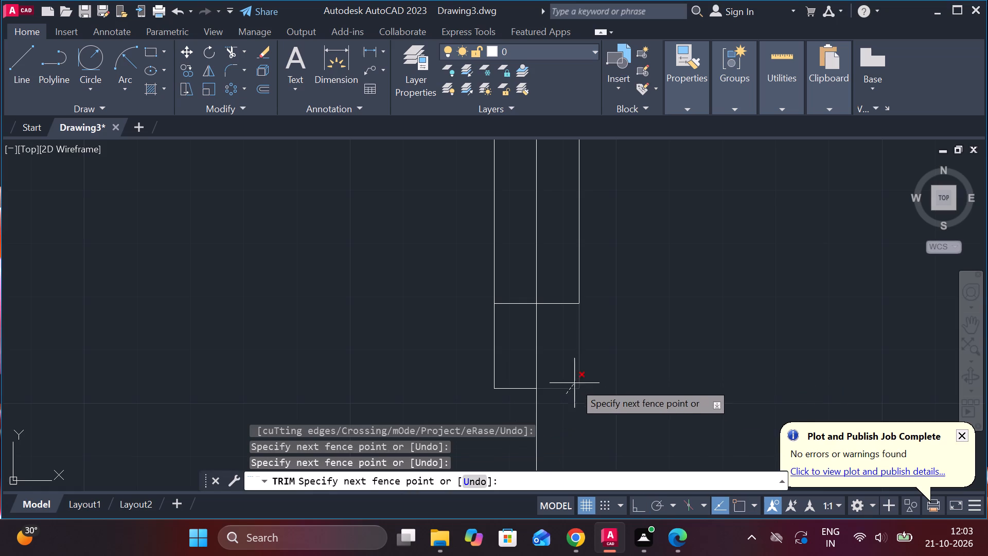
left_click(573, 376)
left_click(581, 358)
left_click(508, 387)
left_click(493, 356)
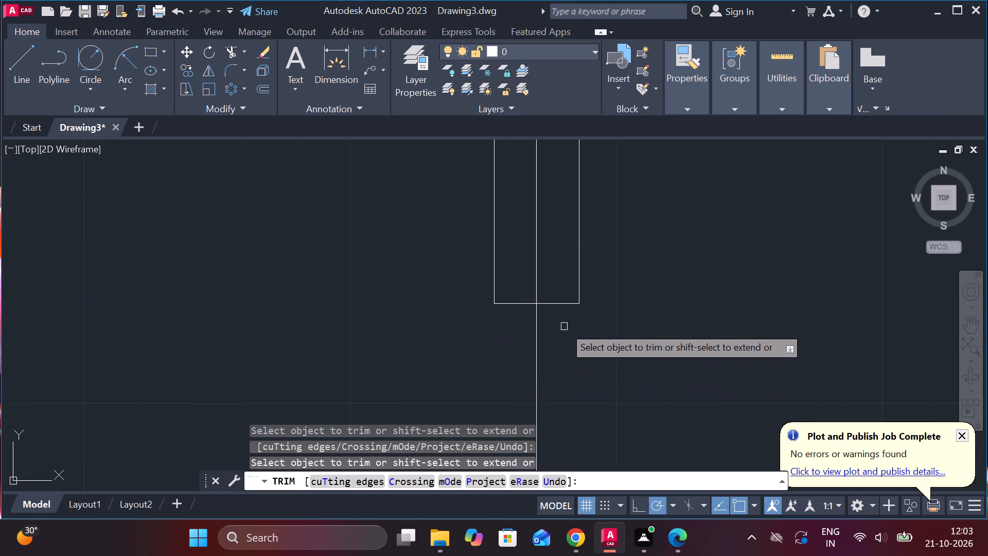
scroll(564, 326, "down", 1)
key("Escape")
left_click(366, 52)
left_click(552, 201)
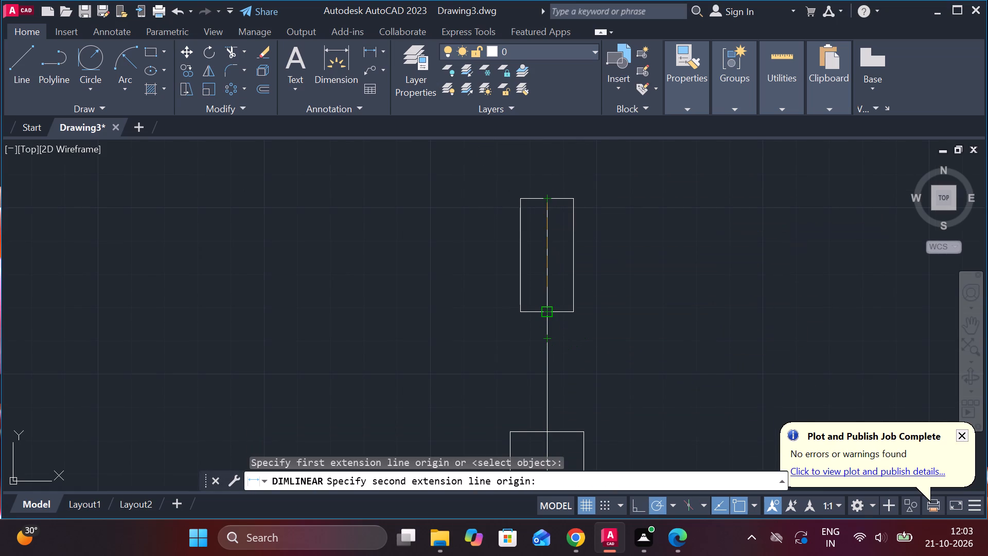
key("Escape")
Offset the upper narrow section's bottom edge downward by 20.
scroll(637, 283, "up", 1)
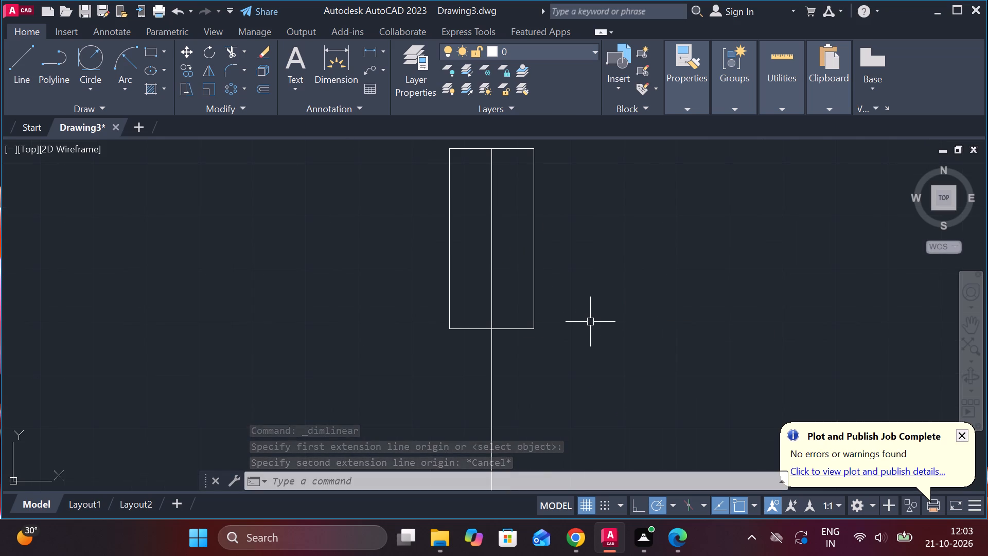
middle_click_drag(590, 322, 590, 227)
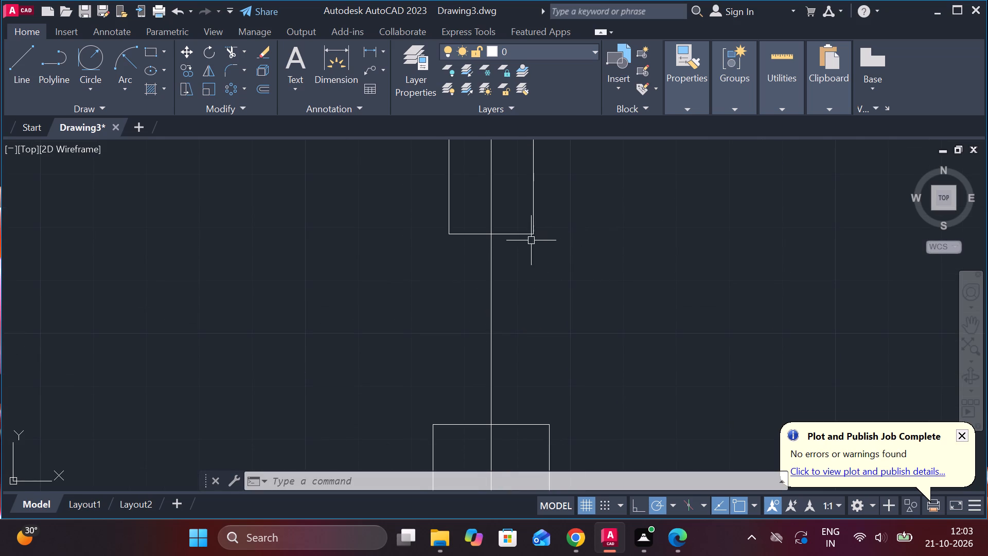
left_click(517, 234)
key("o")
key("Return")
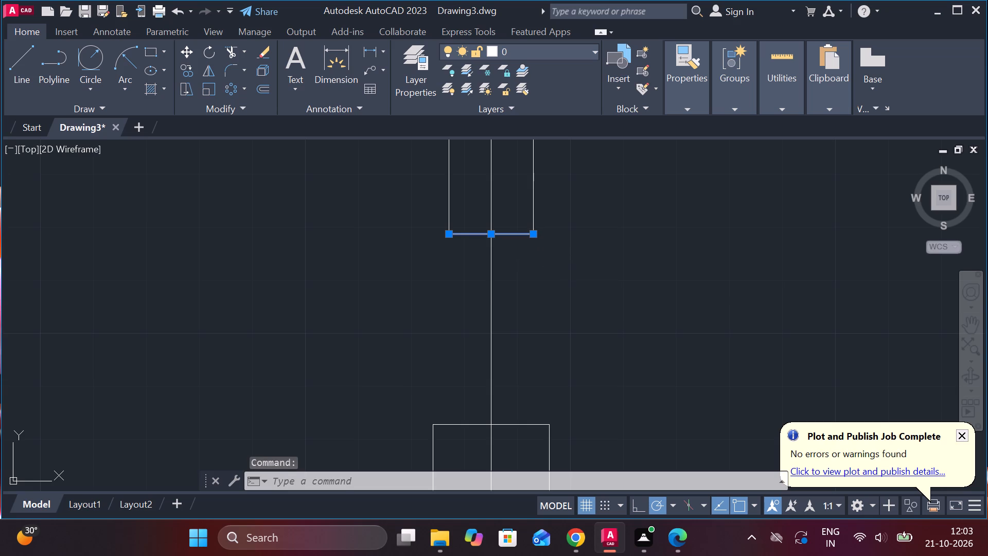
key("Return")
type("20")
key("Return")
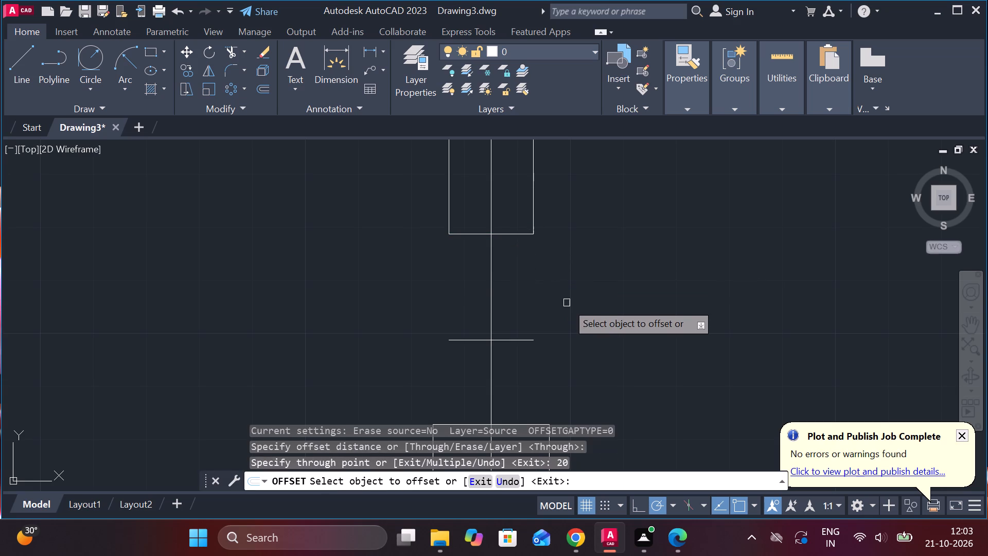
key("Escape")
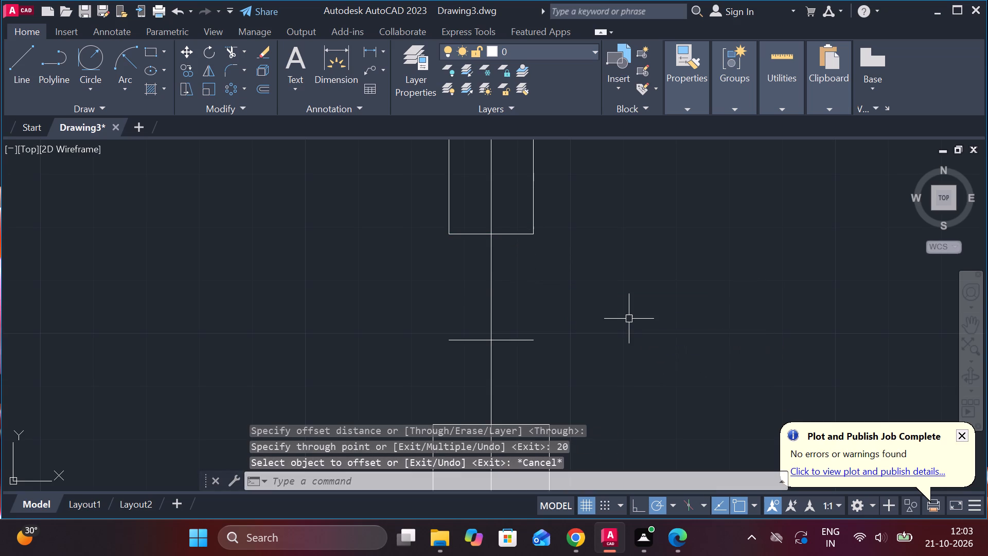
Extend both side lines of the upper narrow section down to its new bottom edge.
type("EX")
key("space")
left_click(451, 216)
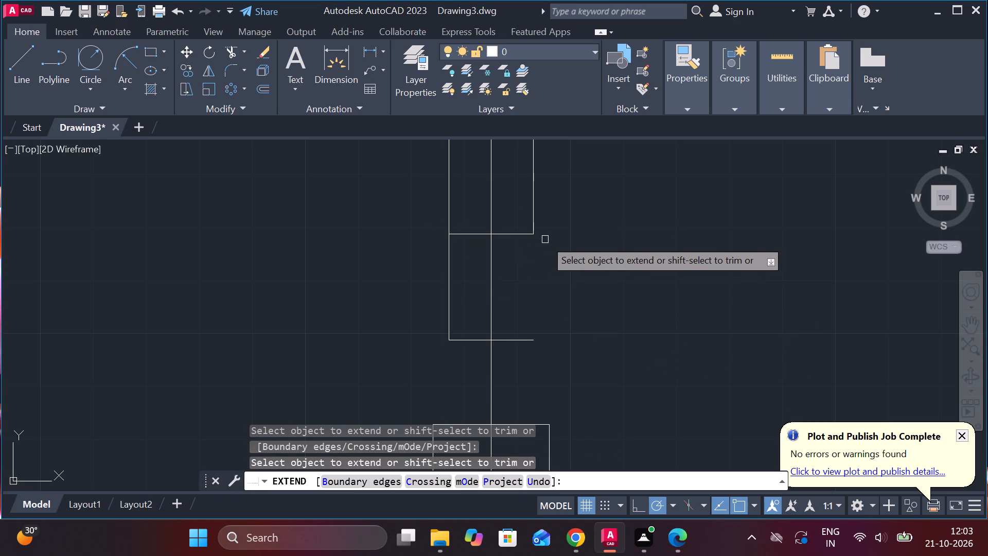
left_click(535, 203)
middle_click_drag(634, 344, 661, 236)
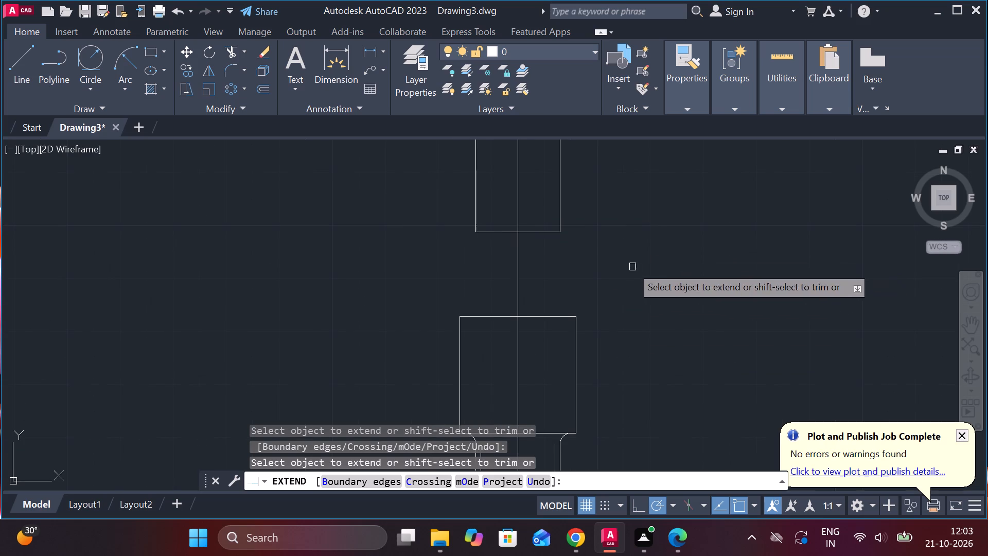
key("Escape")
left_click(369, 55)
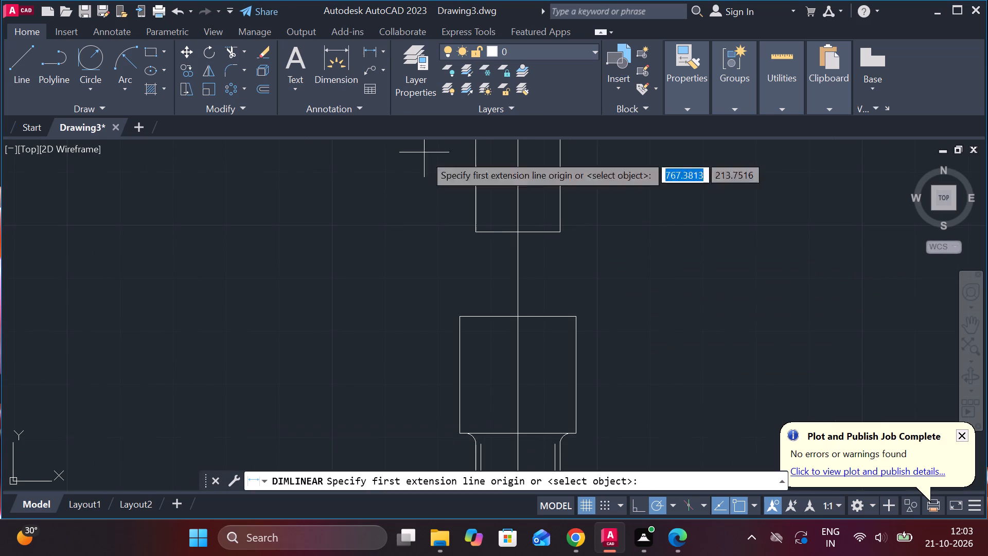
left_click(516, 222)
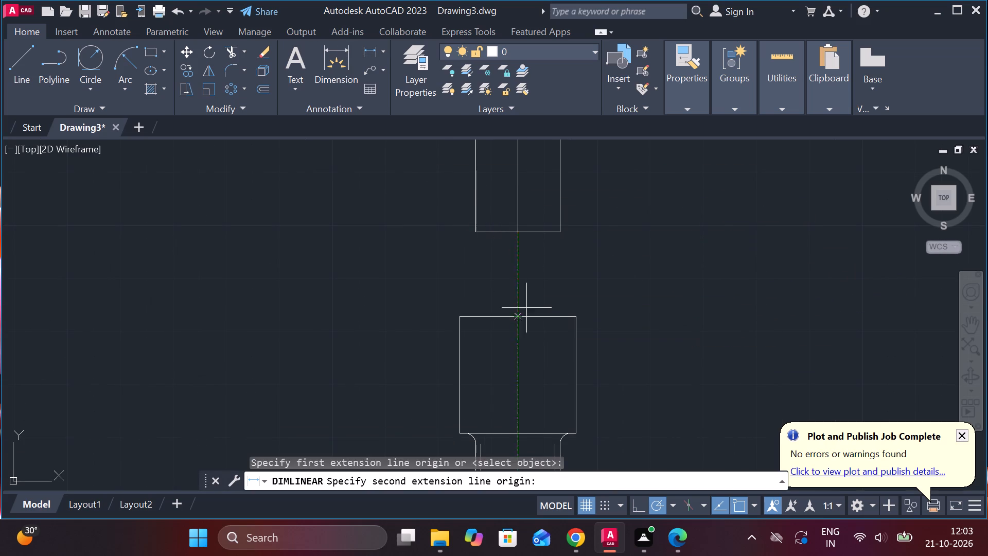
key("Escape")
Erase the wide section's top, bottom and two side lines, keeping the centre line.
middle_click_drag(652, 259, 645, 226)
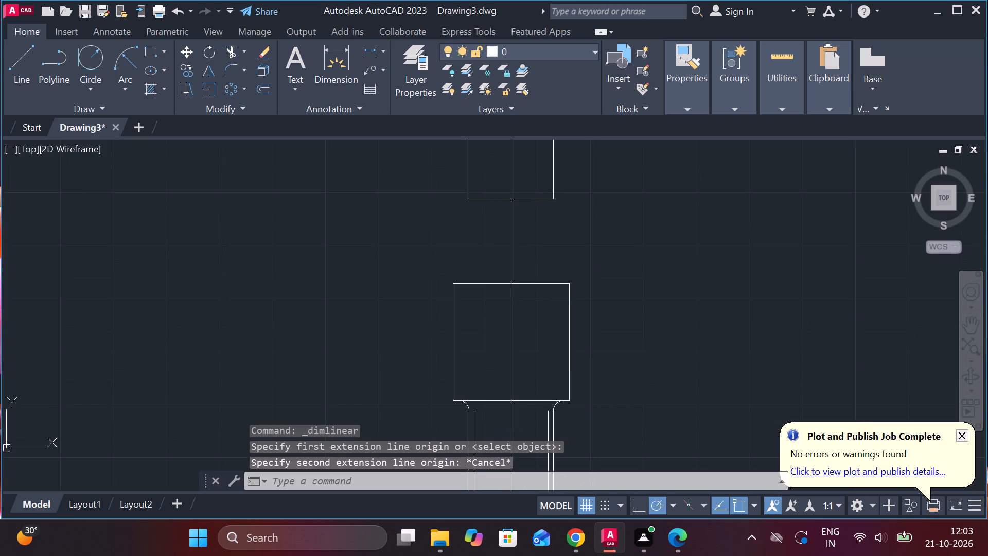
scroll(650, 235, "down", 1)
middle_click_drag(667, 265, 644, 246)
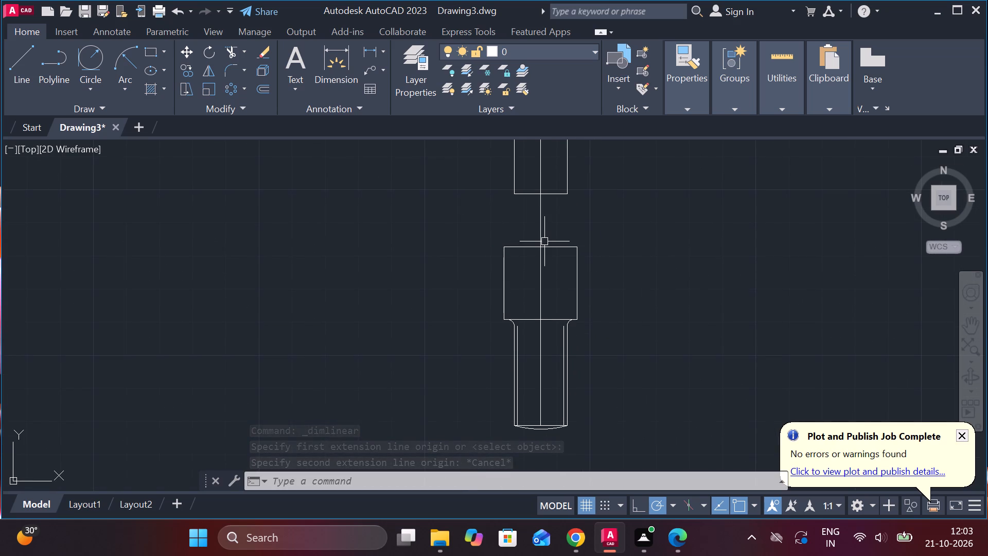
middle_click_drag(636, 230, 636, 243)
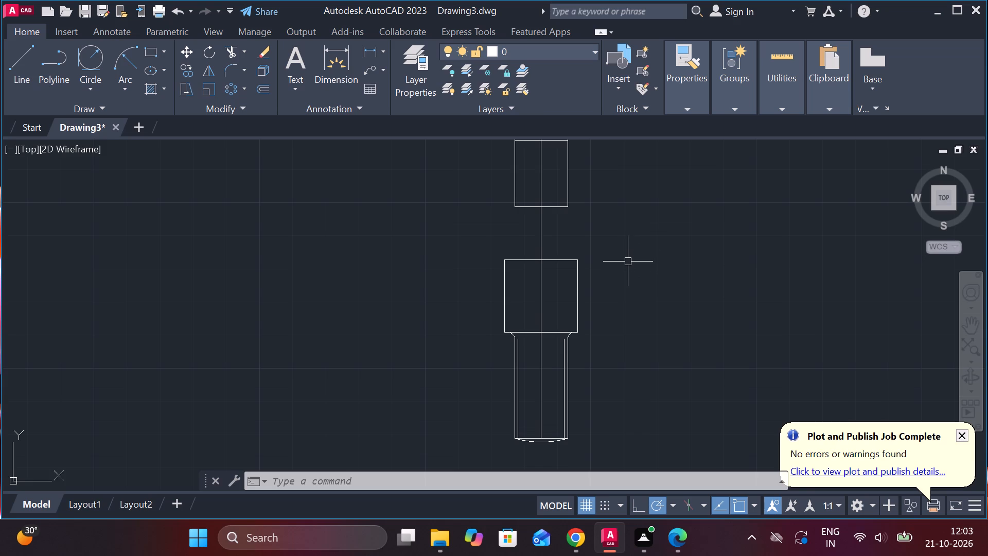
middle_click_drag(609, 254, 621, 287)
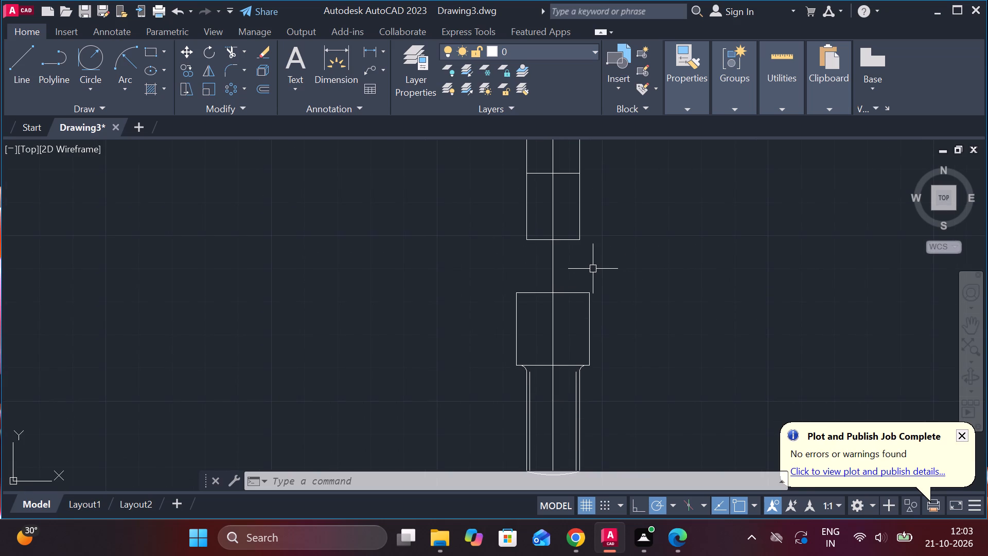
middle_click_drag(593, 262, 568, 368)
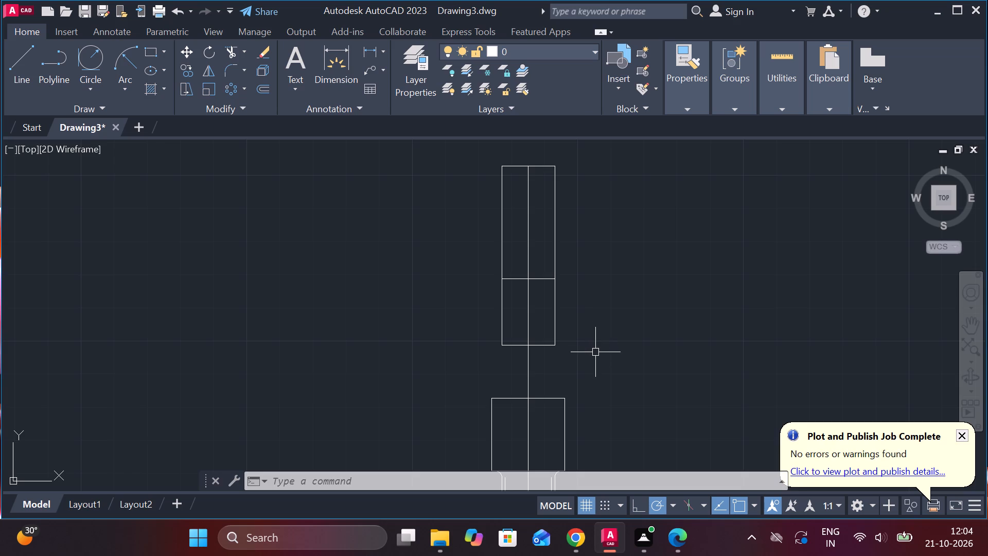
middle_click_drag(595, 352, 574, 231)
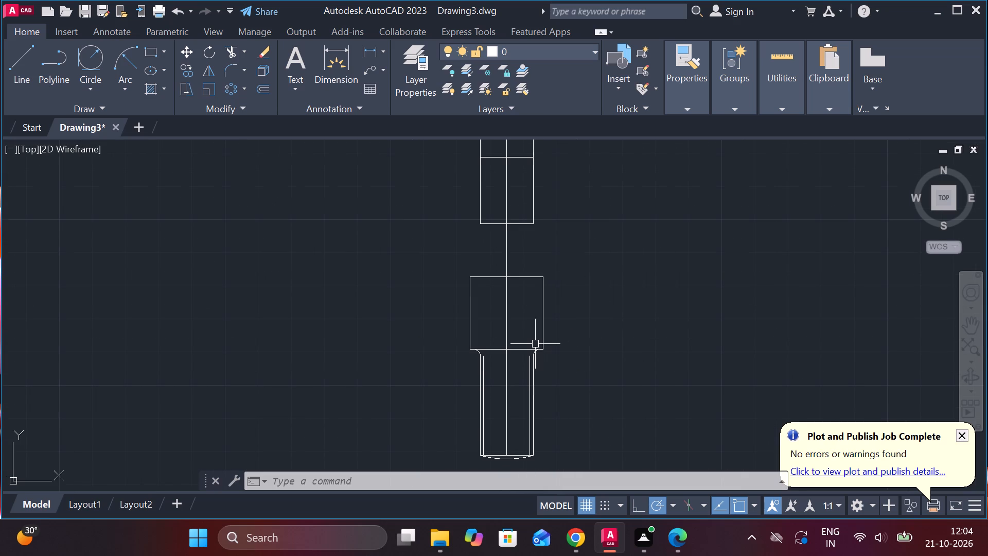
left_click(469, 317)
left_click(485, 279)
left_click(547, 302)
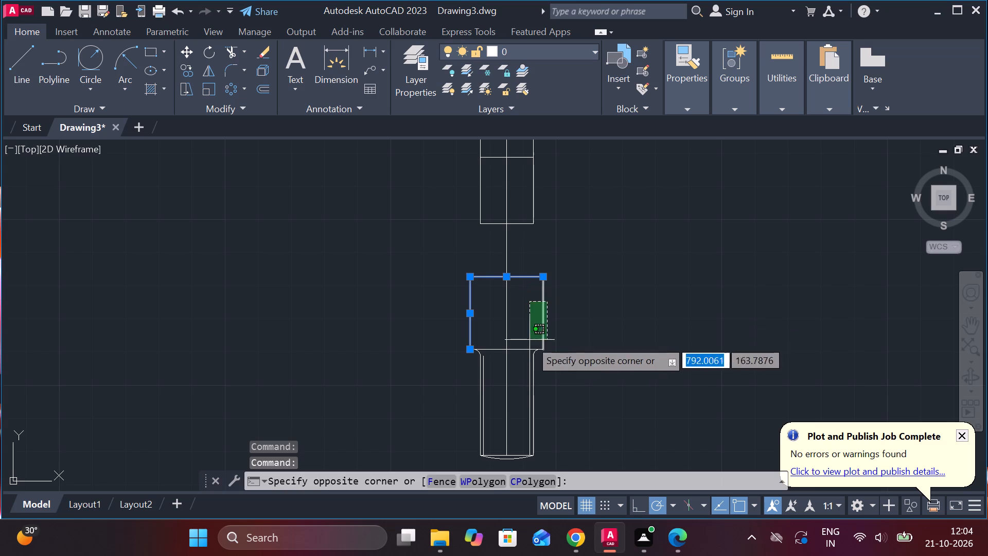
left_click(538, 328)
left_click(540, 324)
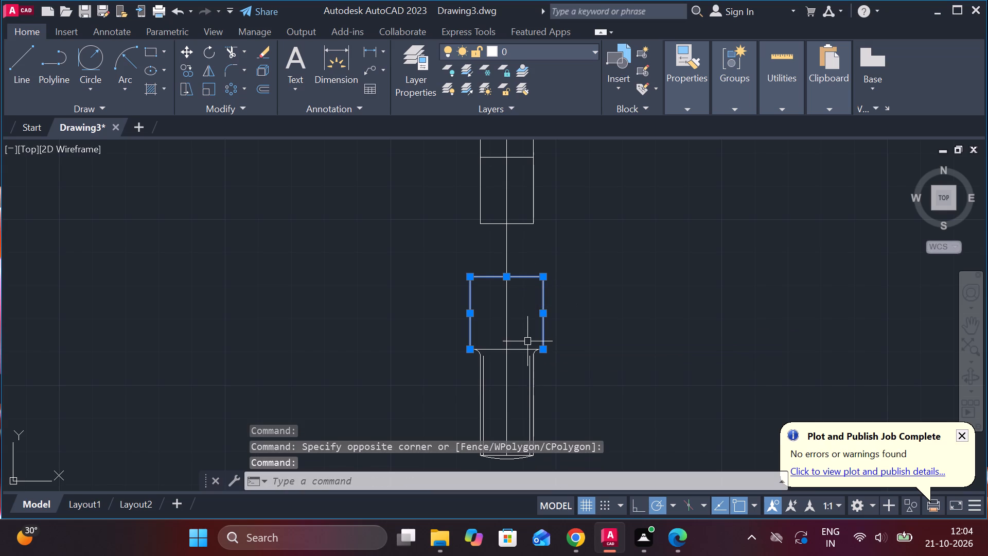
left_click(520, 351)
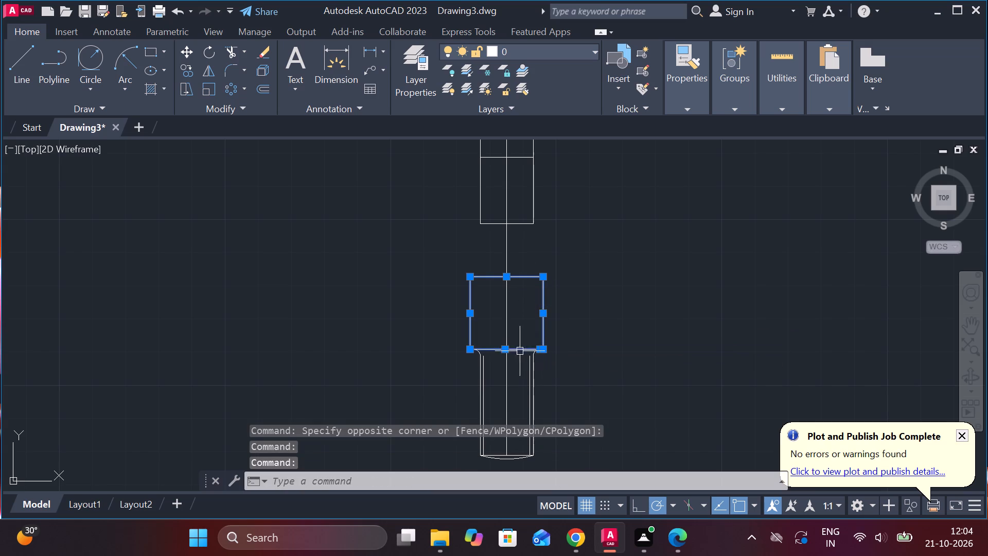
type("E")
key("space")
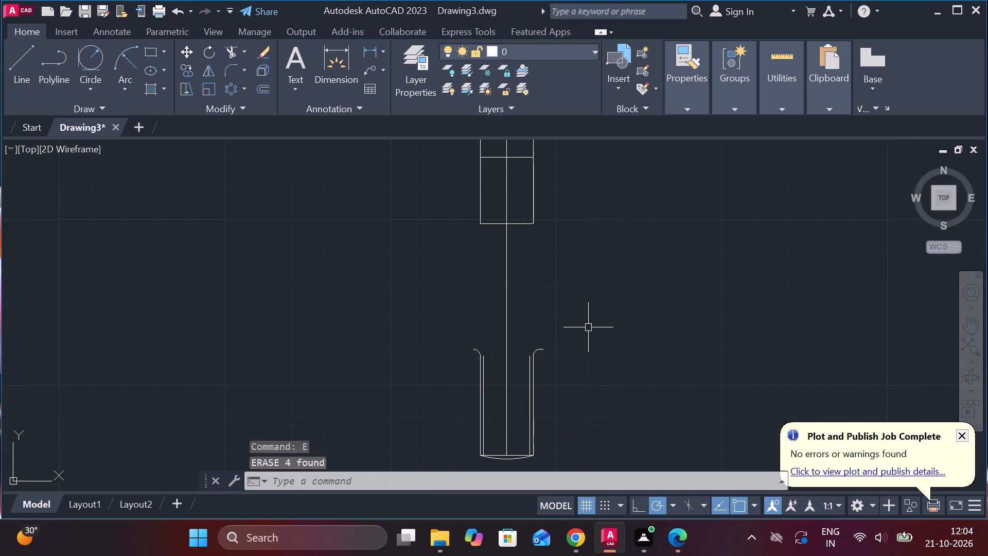
Offset the lower narrow section's straight bottom edge upward by 54 to form its new top edge.
middle_click_drag(588, 328, 578, 284)
scroll(506, 374, "up", 2)
middle_click_drag(513, 407, 495, 301)
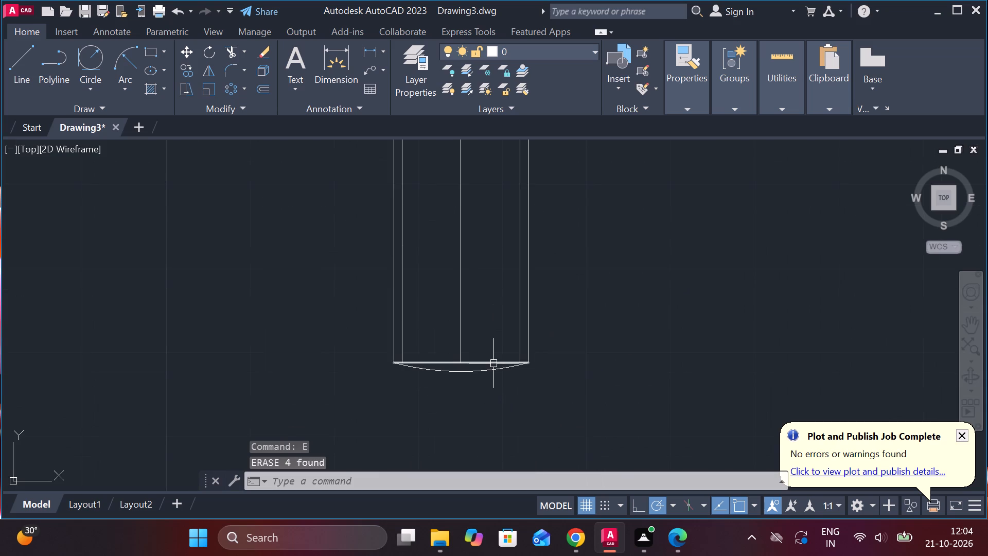
left_click(493, 363)
key("o")
key("Return")
key("Return")
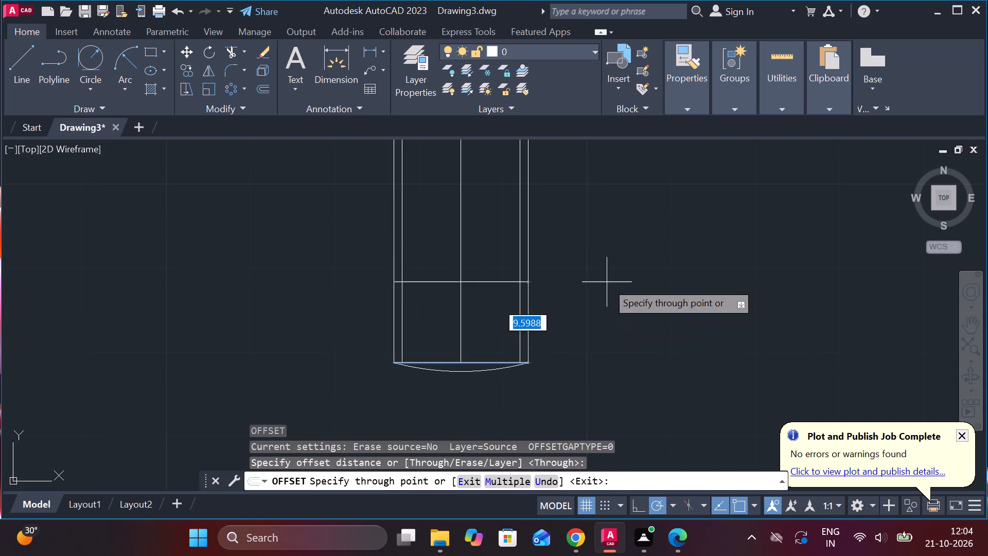
middle_click_drag(556, 235, 575, 329)
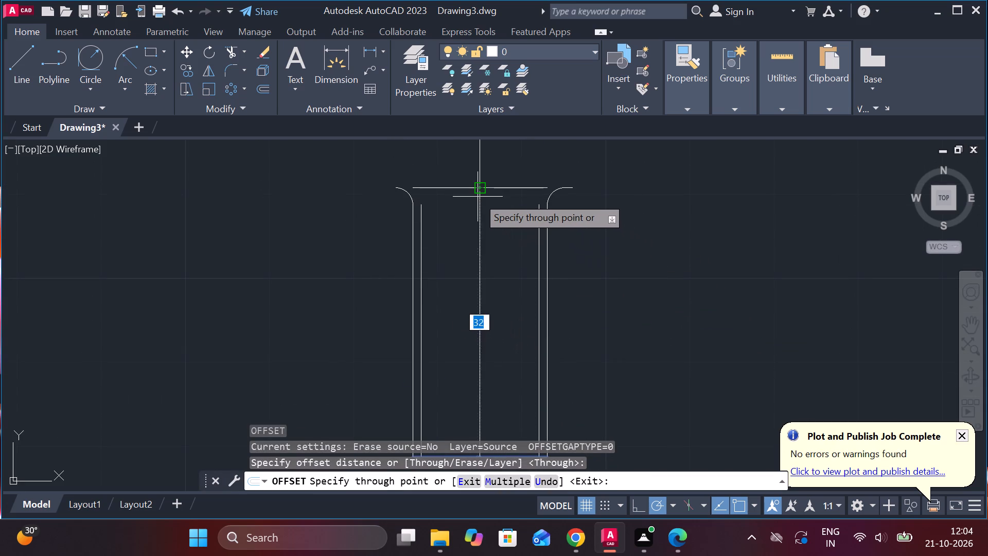
scroll(478, 197, "up", 1)
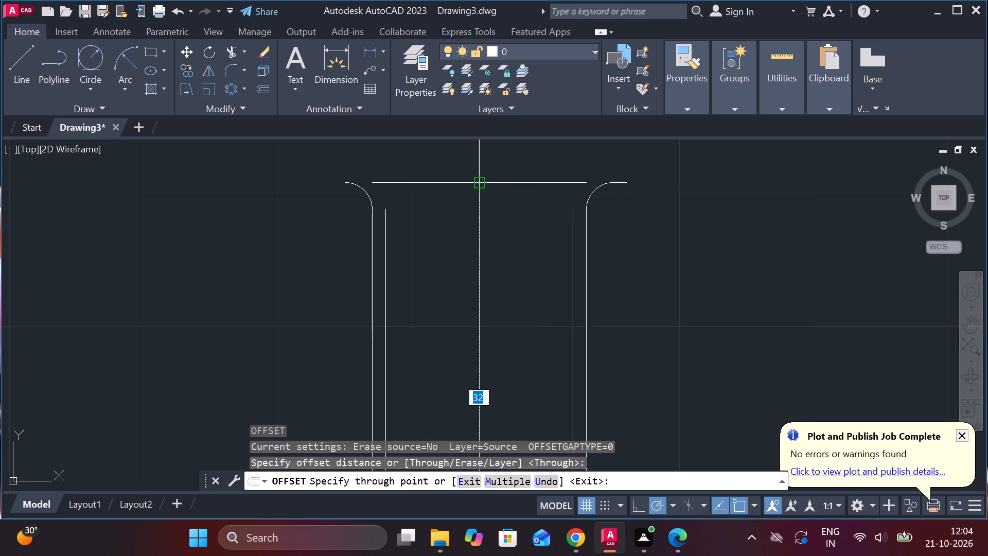
middle_click_drag(481, 217, 460, 285)
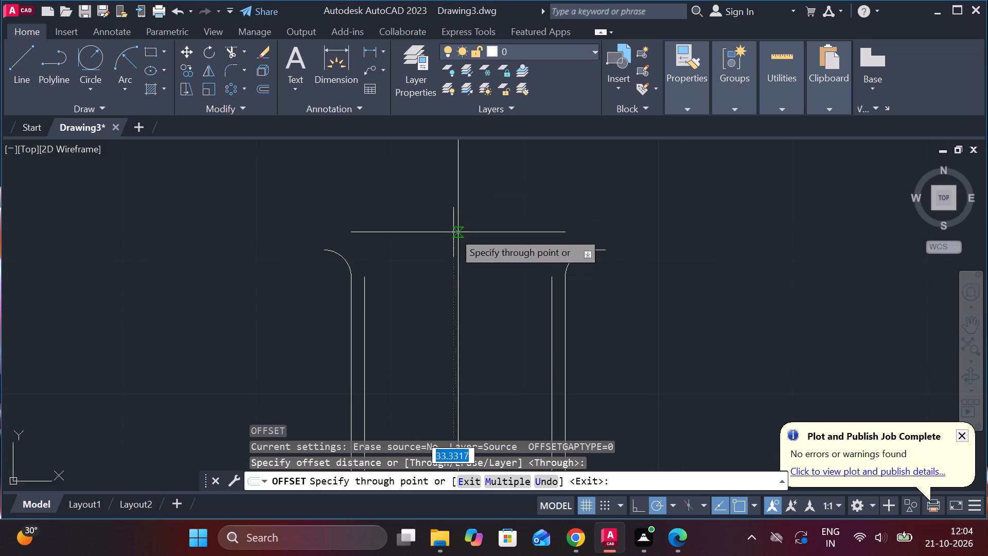
type("54")
key("space")
scroll(461, 216, "down", 1)
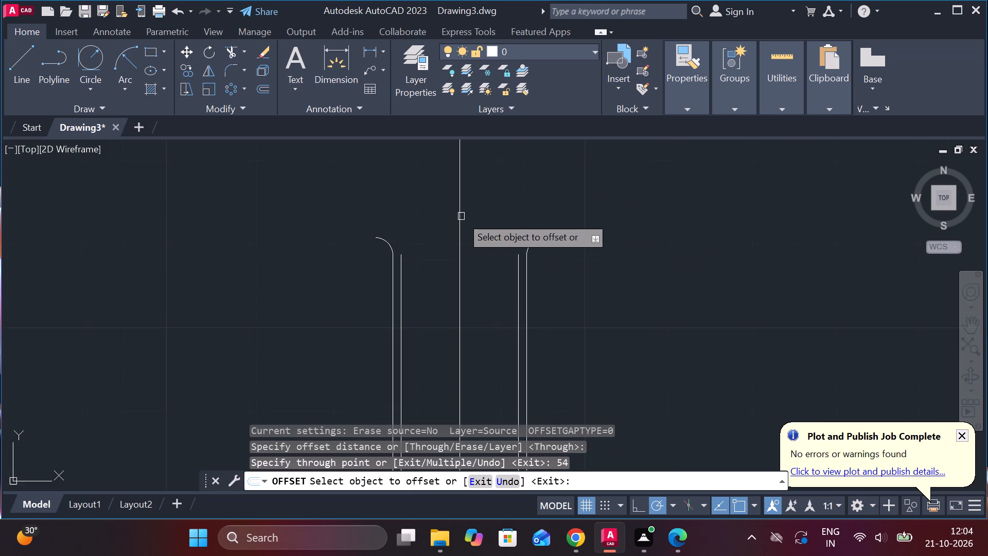
scroll(481, 214, "down", 2)
middle_click_drag(481, 212, 485, 238)
scroll(519, 200, "up", 1)
key("Escape")
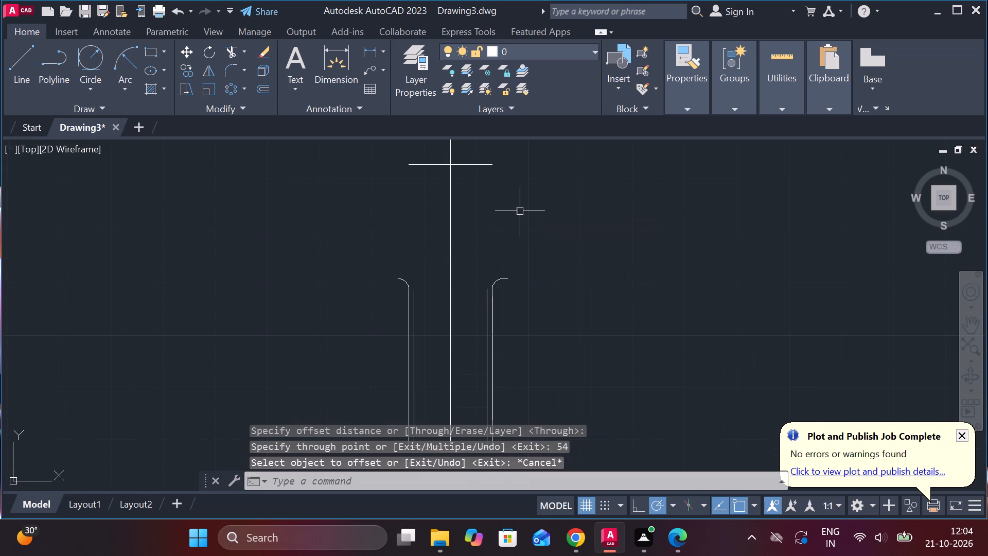
key("e")
key("Escape")
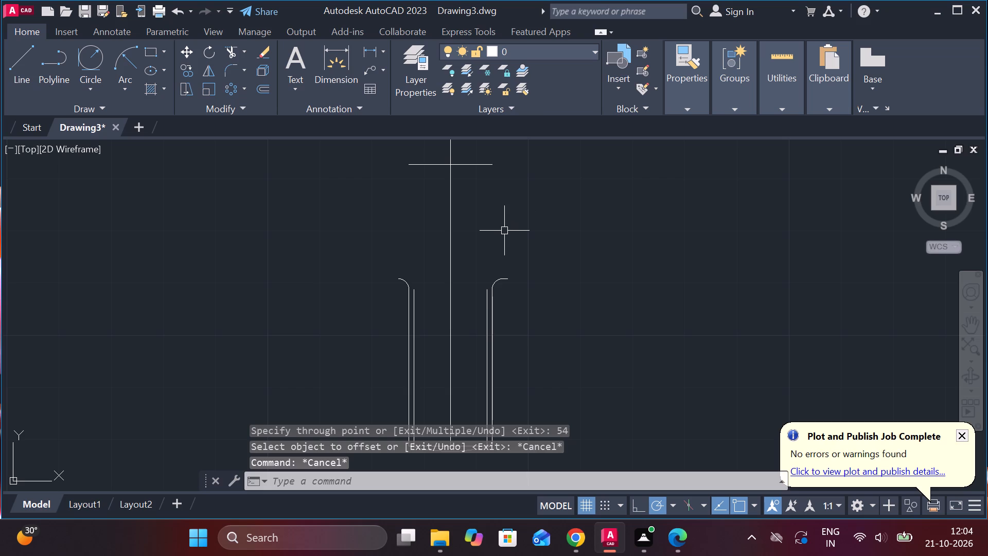
Extend the two inner lines of the lower narrow section up to its new top edge.
type("EX")
key("space")
left_click(415, 296)
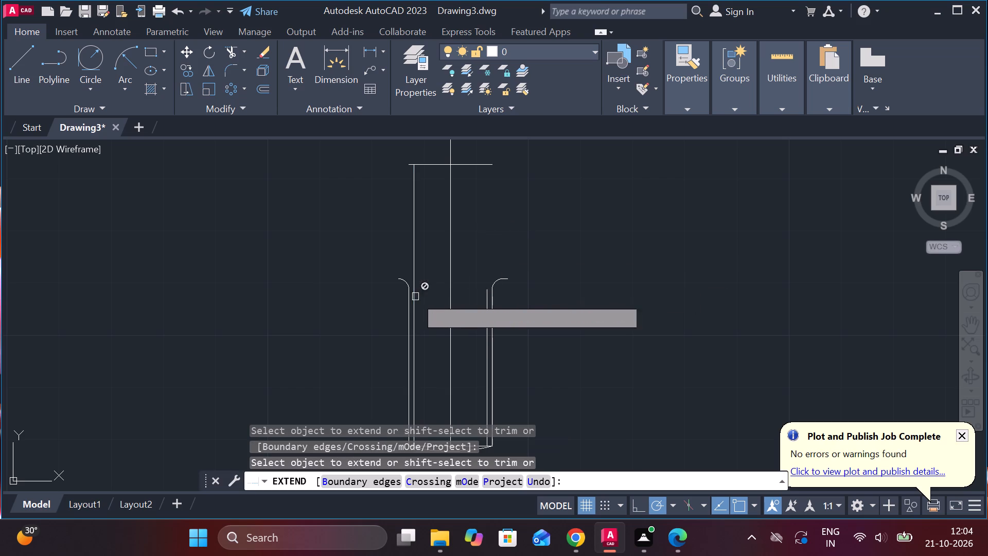
left_click(484, 296)
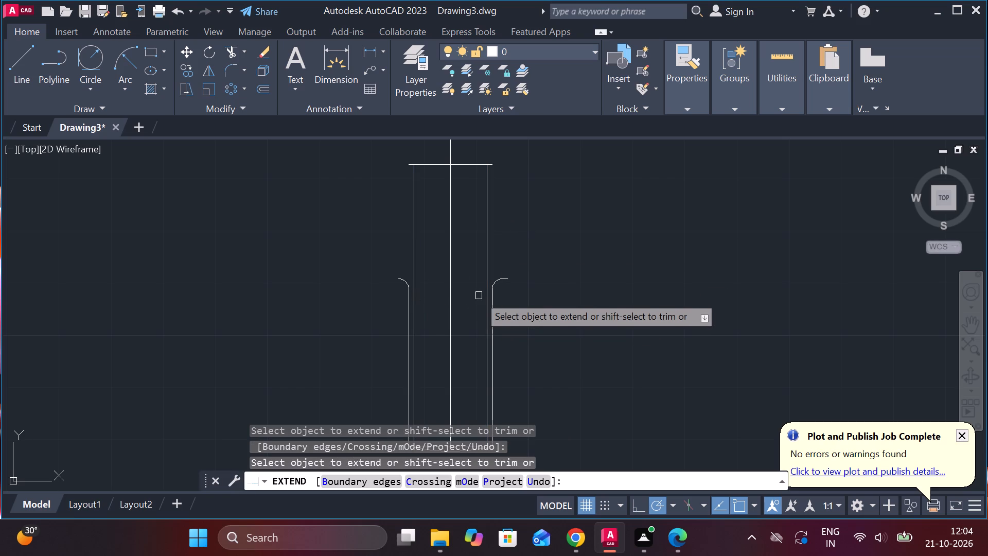
key("Escape")
Erase the two fillet arcs and the leftover line stub beside the lower narrow section.
scroll(450, 288, "down", 1)
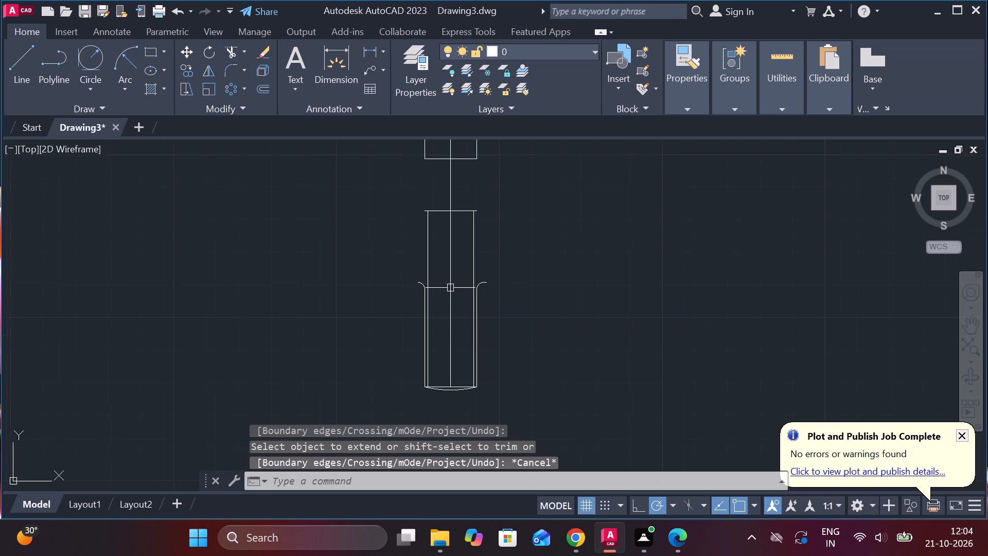
scroll(431, 279, "up", 1)
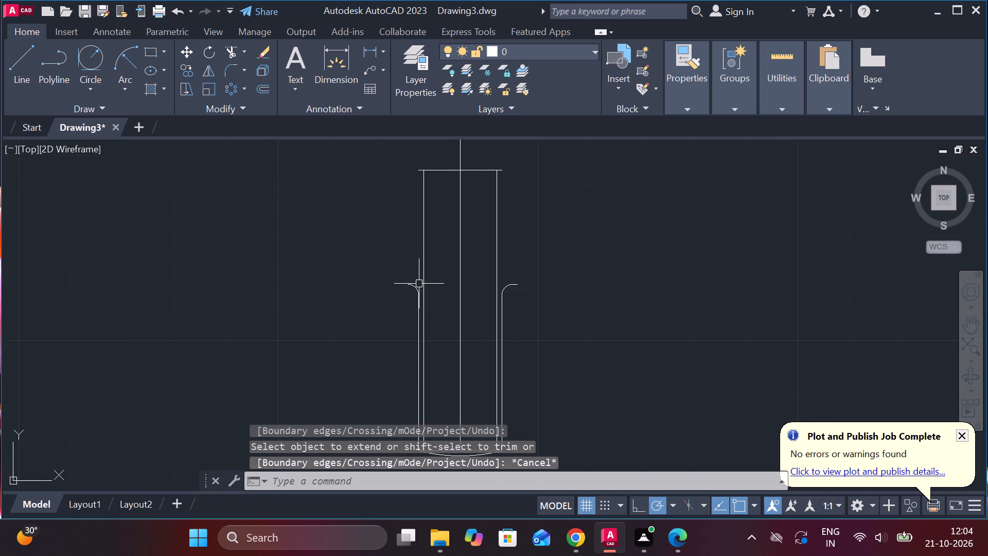
left_click(415, 285)
left_click(511, 285)
type("E")
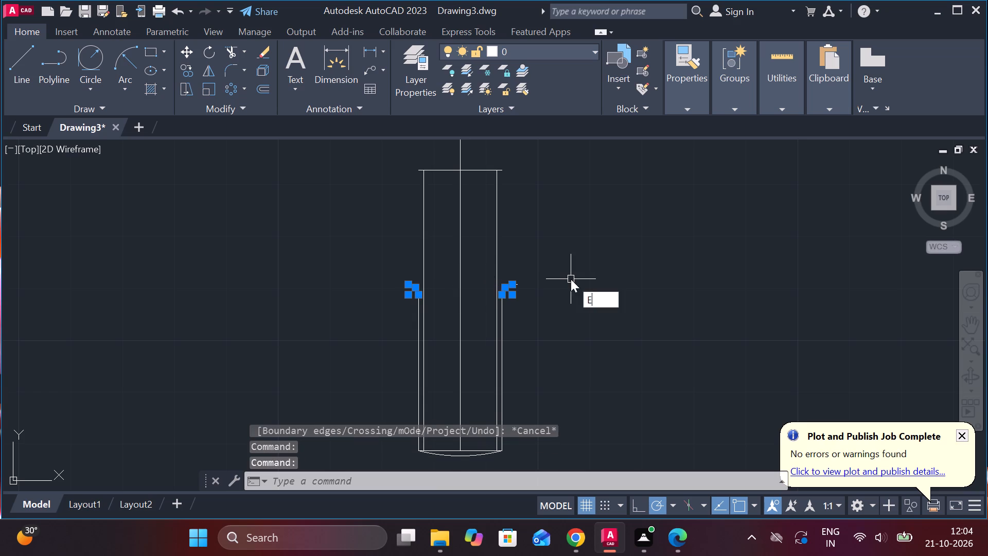
key("space")
left_click(513, 283)
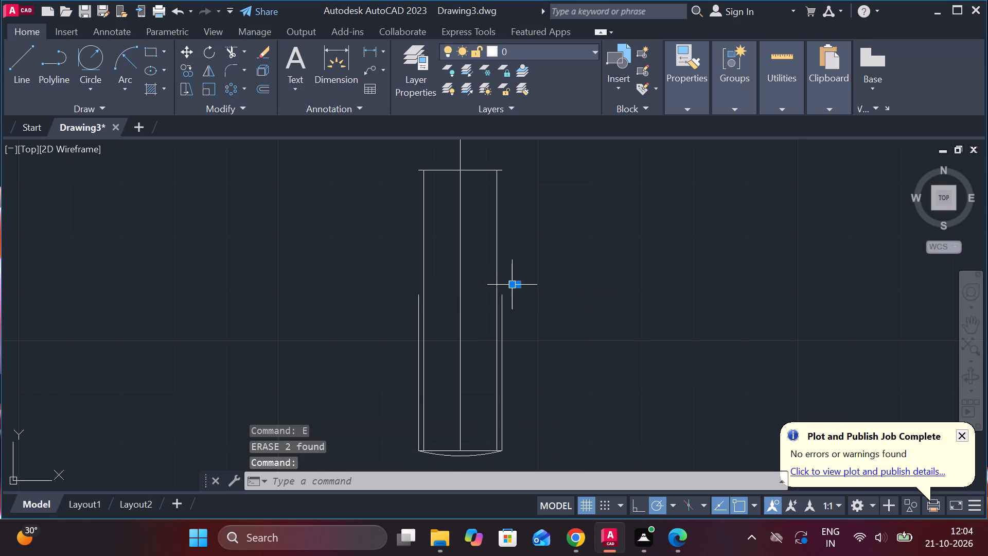
type("E EX")
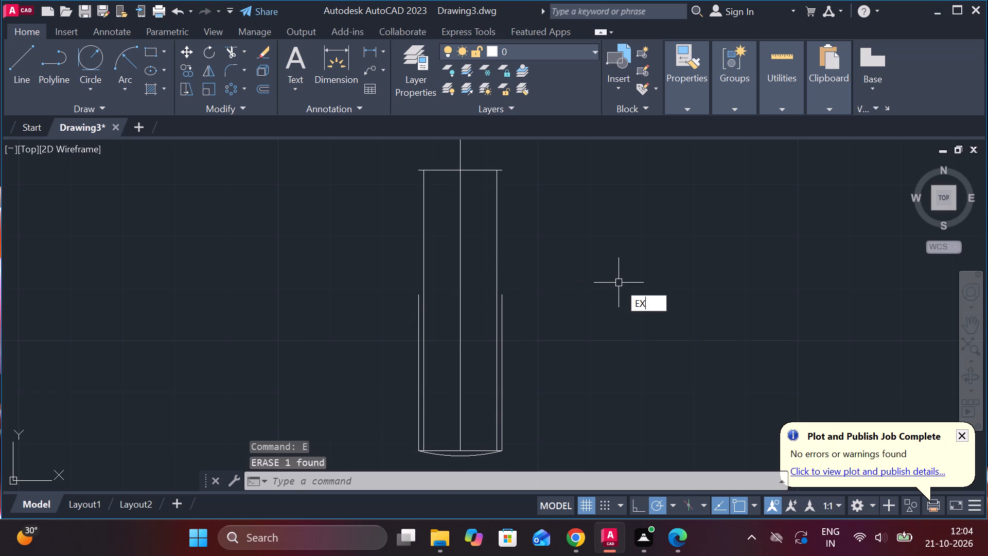
Extend both outer side lines of the lower narrow section up to its new top edge.
key("space")
left_click(505, 312)
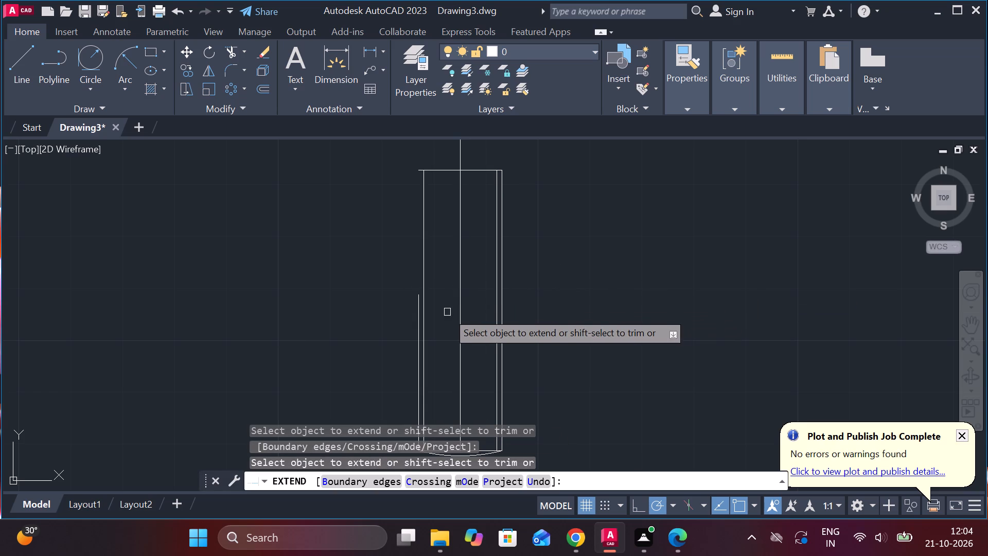
left_click(415, 305)
scroll(504, 272, "down", 1)
middle_click_drag(514, 266, 534, 329)
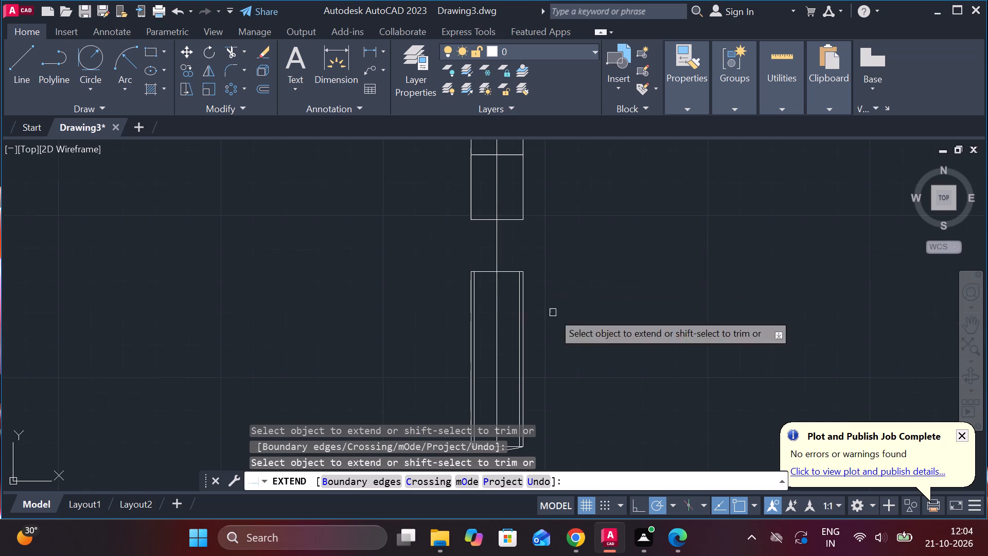
scroll(546, 273, "up", 1)
scroll(558, 237, "down", 2)
middle_click_drag(561, 237, 561, 271)
scroll(555, 270, "up", 2)
key("Escape")
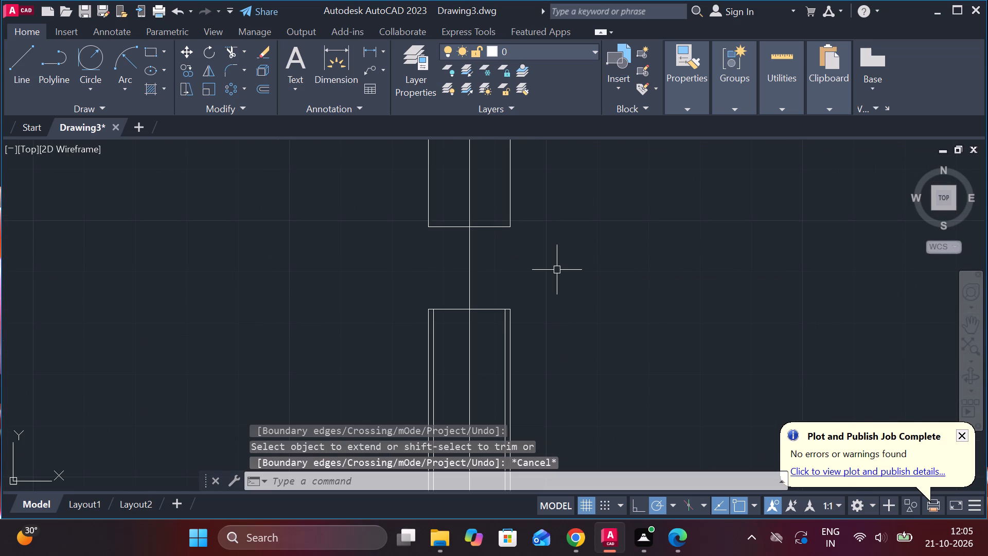
Draw the wide section's right side as a 22-long vertical line downward, starting 11 from the midpoint of the upper section's bottom edge.
key("l")
key("Return")
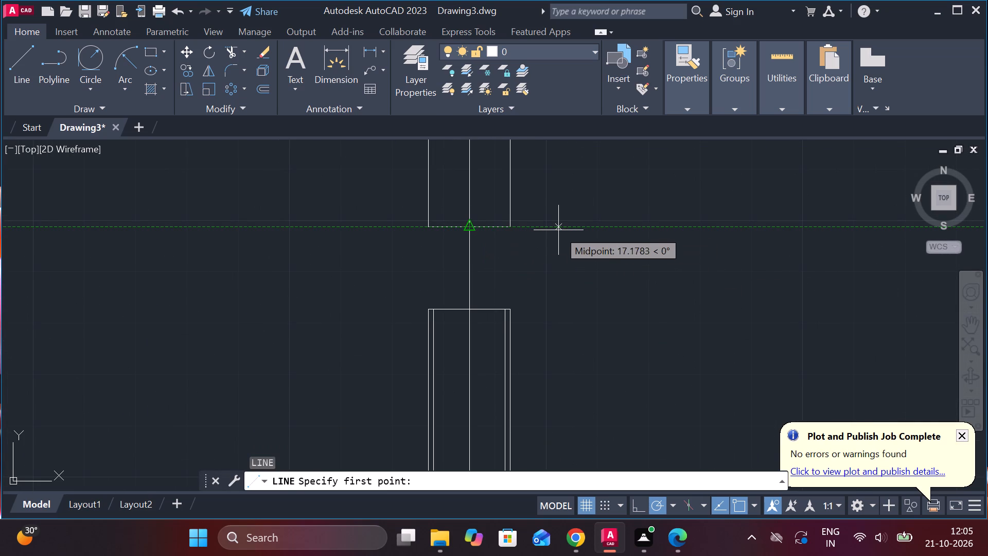
type("11")
key("space")
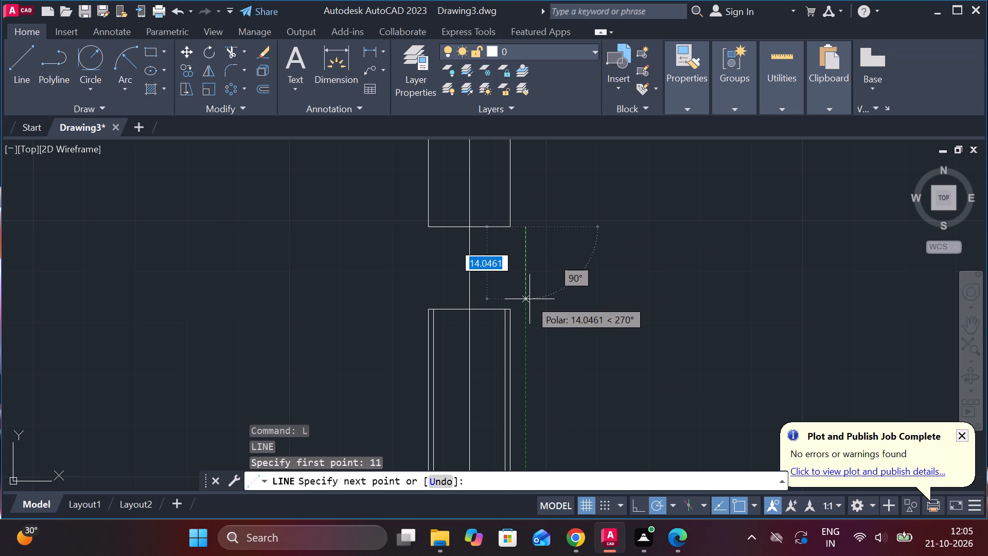
type("22")
key("space")
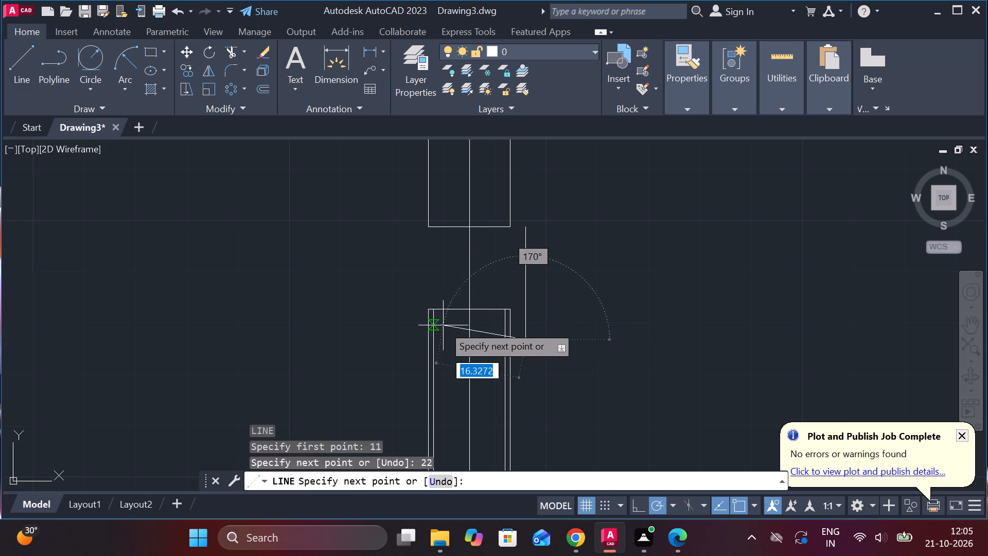
scroll(627, 334, "down", 2)
scroll(627, 331, "up", 2)
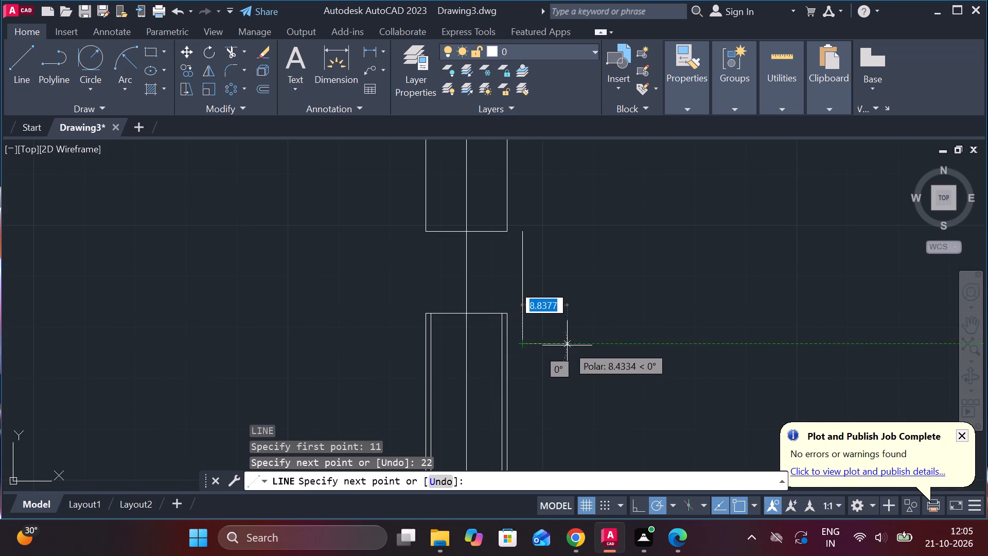
scroll(537, 330, "up", 2)
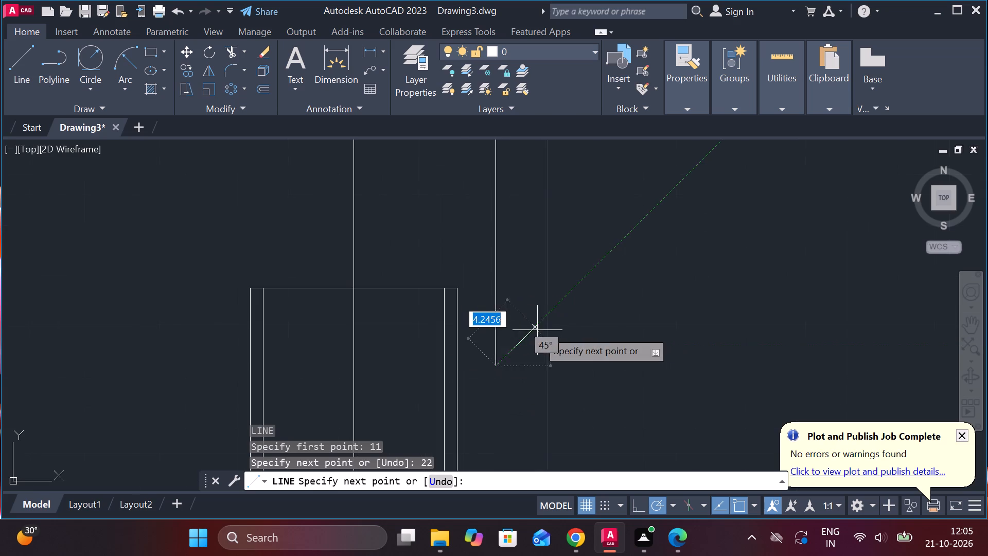
middle_click_drag(518, 342, 588, 304)
key("Escape")
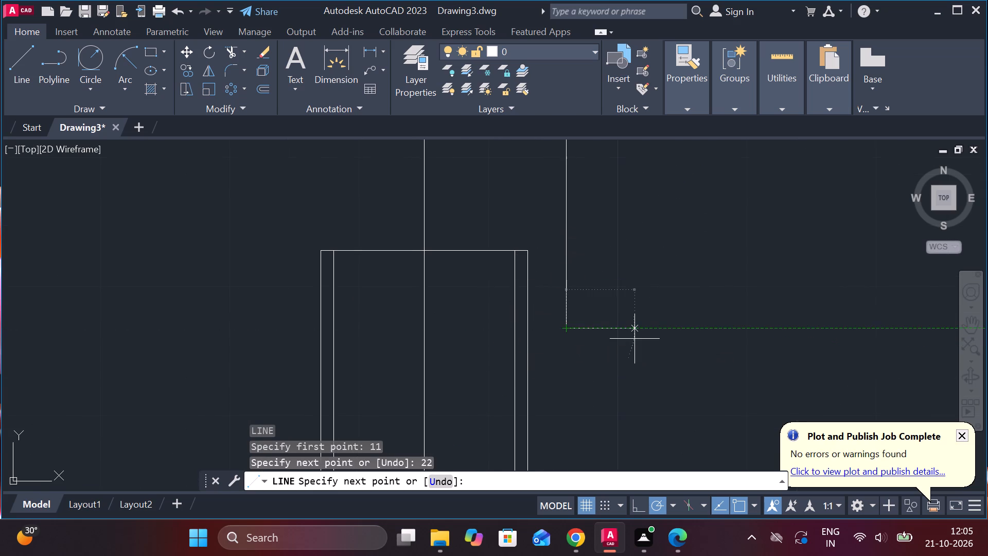
Draw the wide section's left side line, starting 11 from the same midpoint and running down past the lower section's top edge.
scroll(634, 339, "down", 1)
key("l")
key("Return")
scroll(467, 213, "down", 1)
middle_click_drag(467, 213, 485, 216)
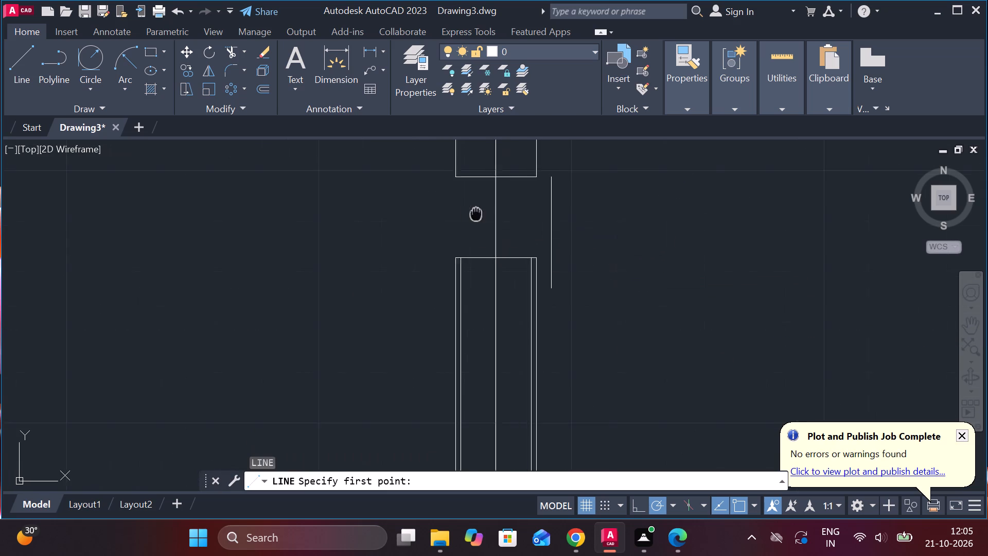
middle_click_drag(485, 216, 491, 233)
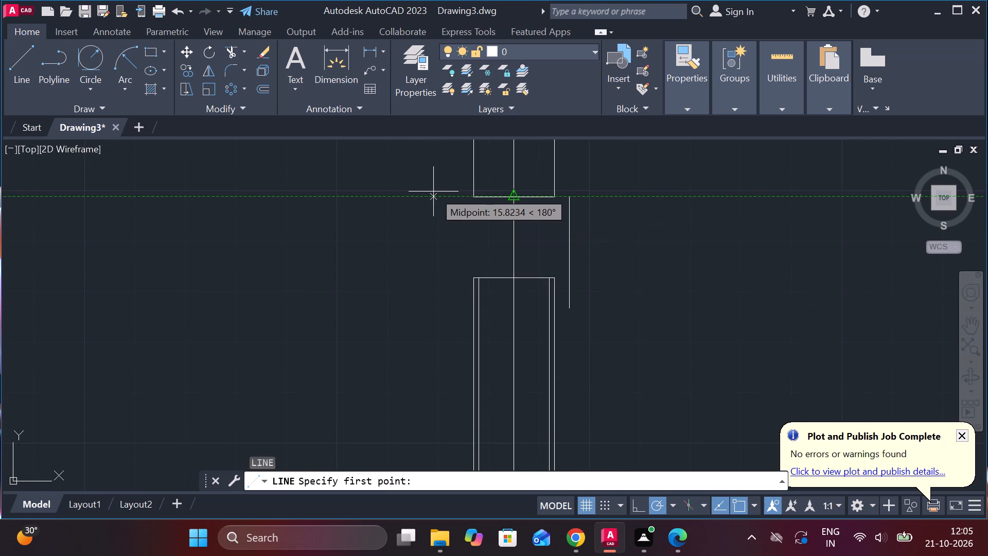
type("11")
key("space")
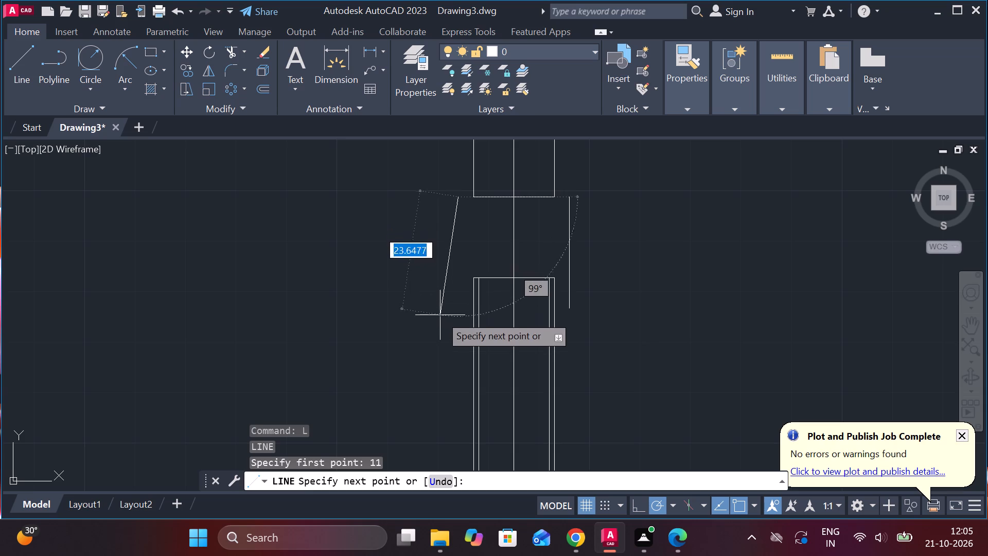
left_click(452, 312)
key("Escape")
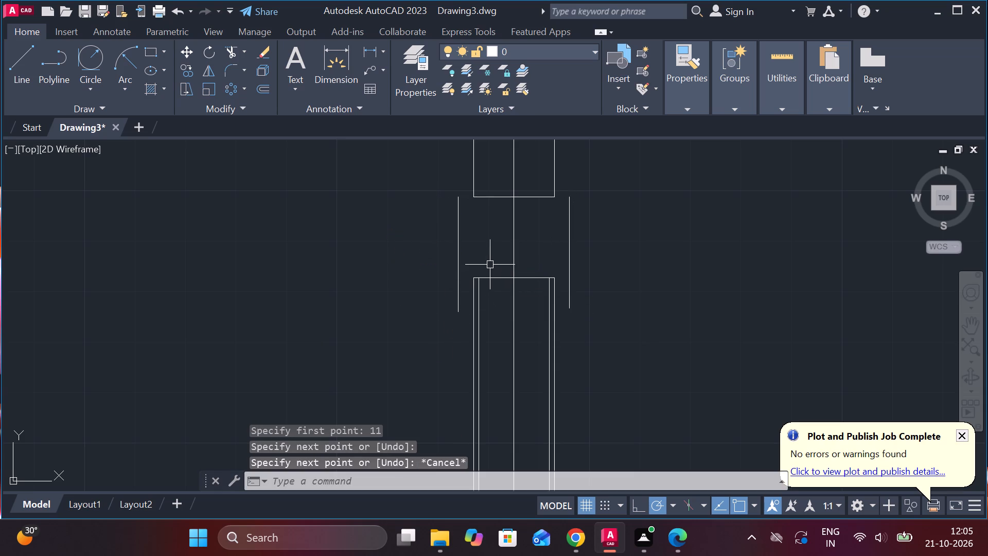
Extend the horizontal edges above and below the gap to both new side lines, closing the wide section.
type("EX")
key("space")
left_click(491, 194)
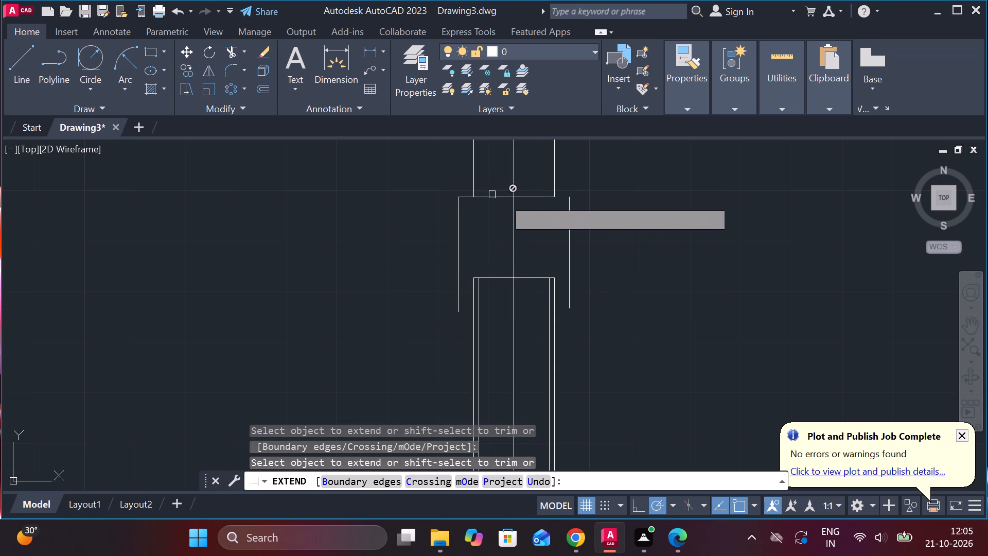
left_click(541, 200)
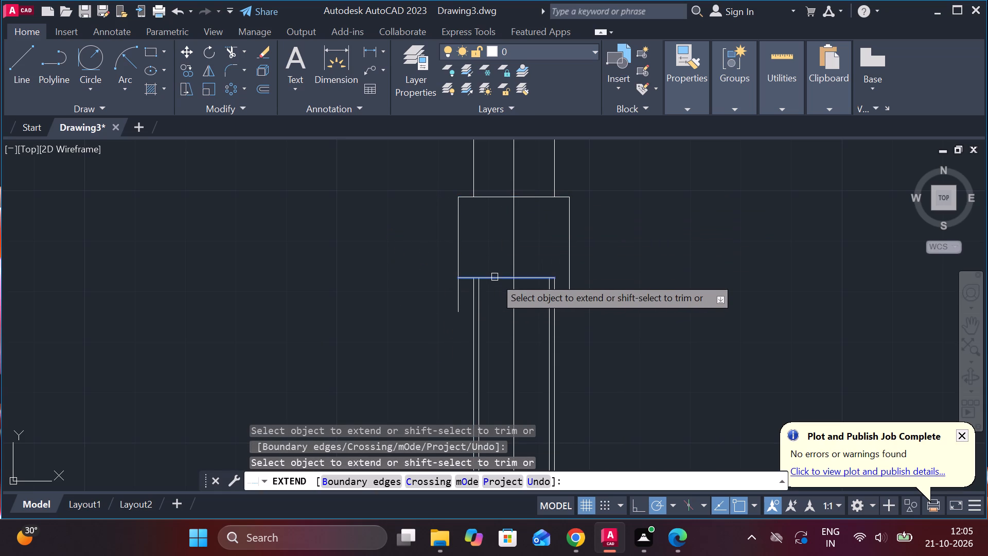
left_click(495, 277)
left_click(530, 280)
key("Escape")
Trim both side lines' overhangs below the wide section's bottom edge.
type("TR")
key("space")
left_click(569, 294)
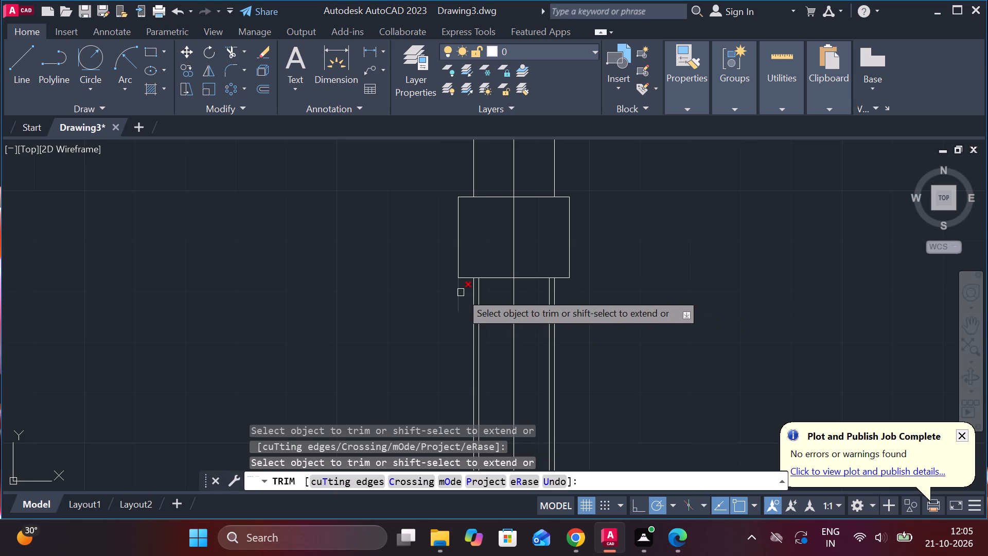
left_click(461, 292)
scroll(617, 292, "down", 2)
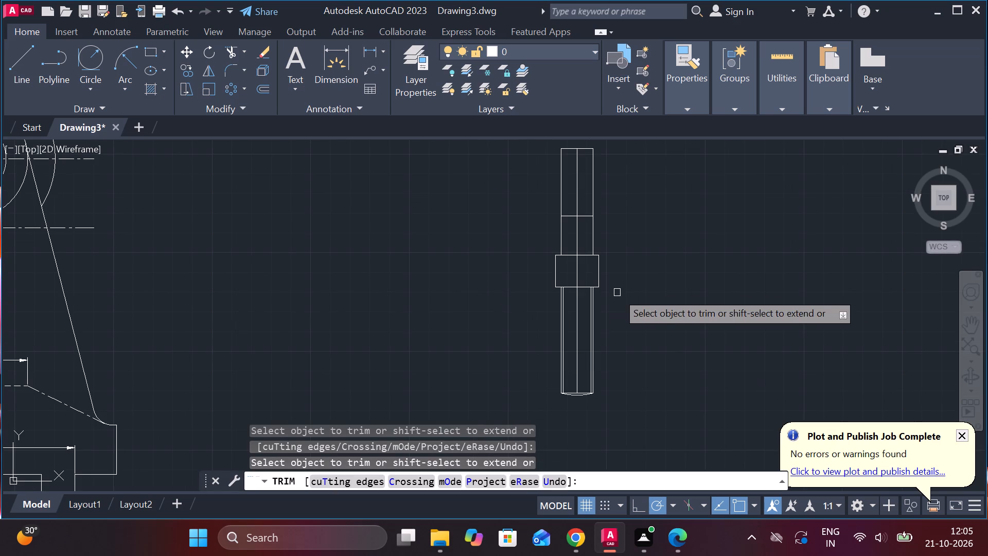
middle_click(632, 286)
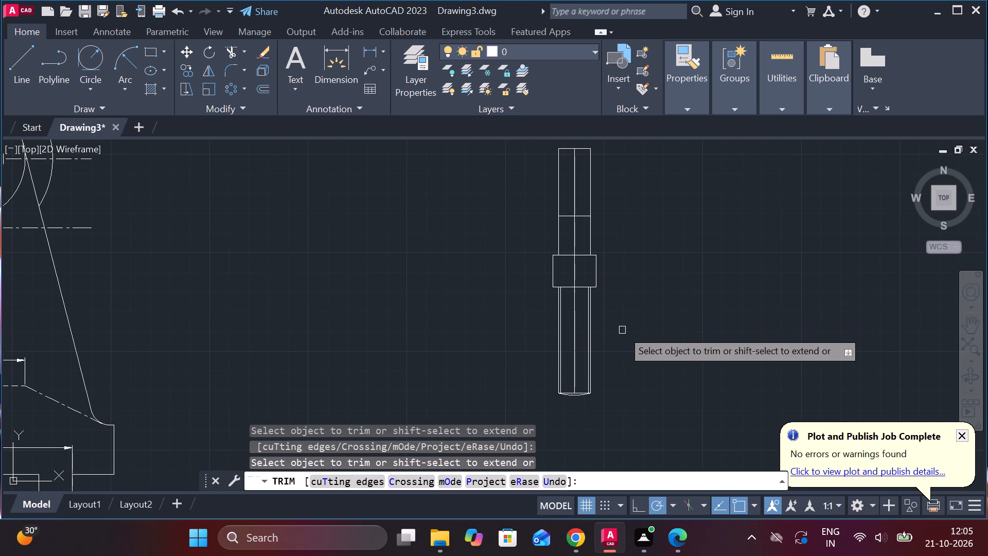
middle_click_drag(621, 330, 609, 330)
key("Escape")
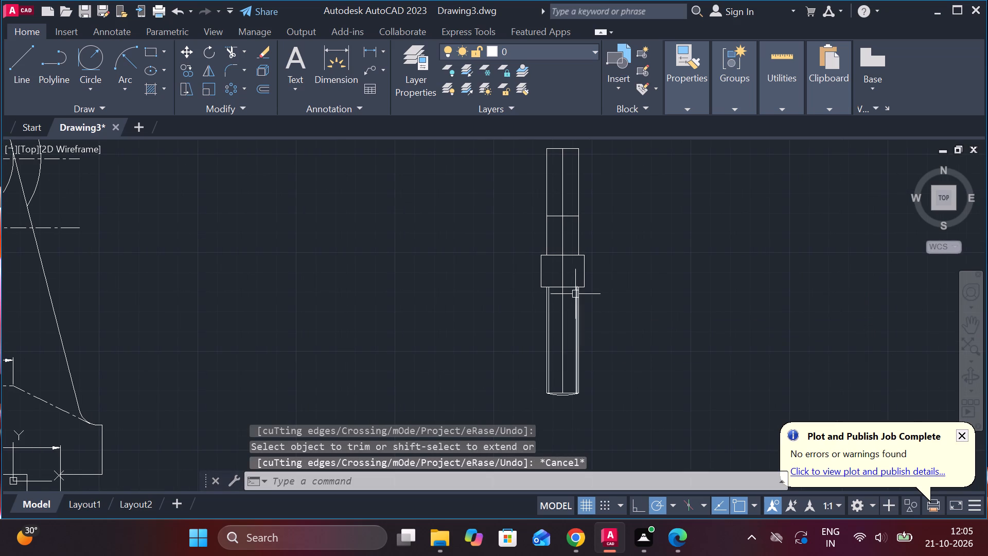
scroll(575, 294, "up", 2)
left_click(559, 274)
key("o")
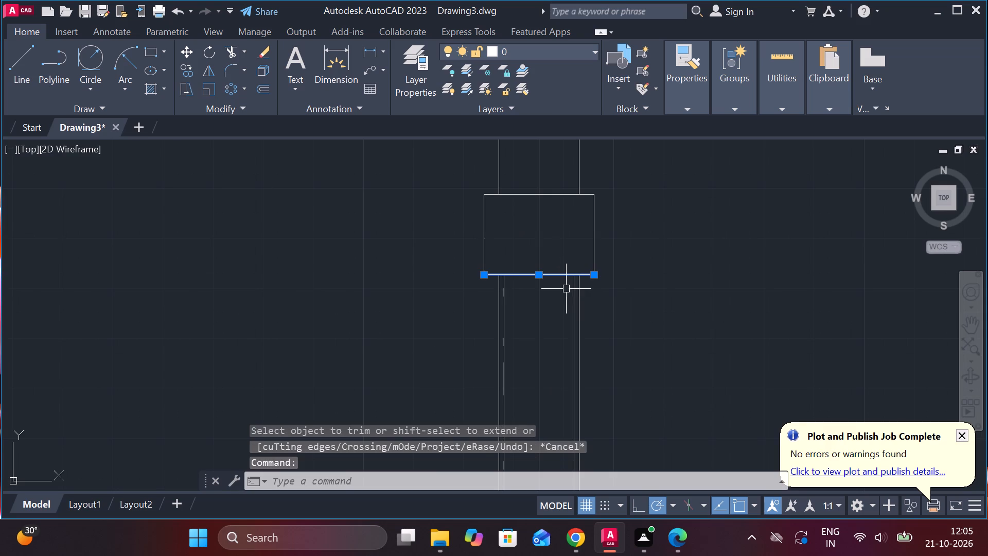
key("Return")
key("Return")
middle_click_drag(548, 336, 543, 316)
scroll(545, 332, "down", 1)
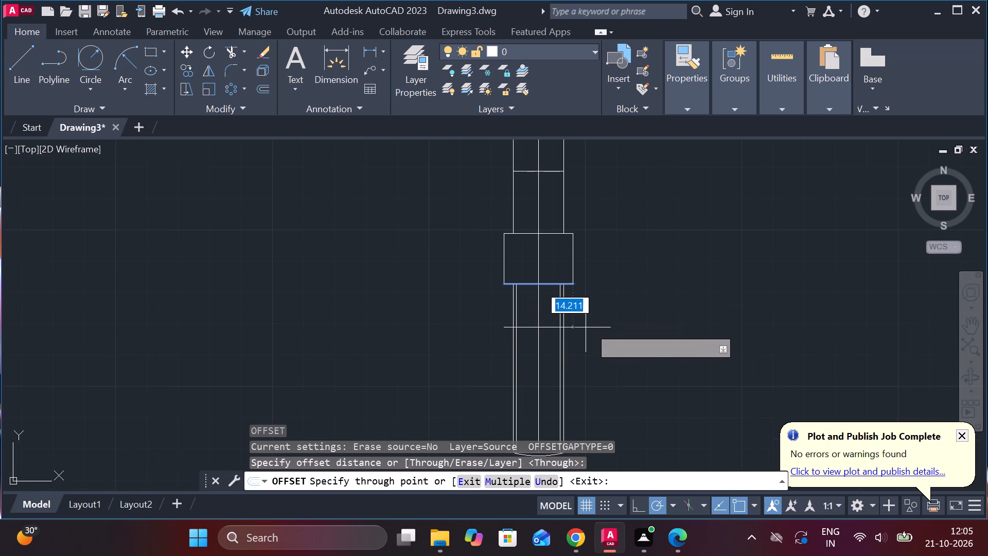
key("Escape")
Start offsetting the lower narrow section's straight bottom edge.
middle_click_drag(566, 376, 578, 298)
scroll(570, 339, "up", 1)
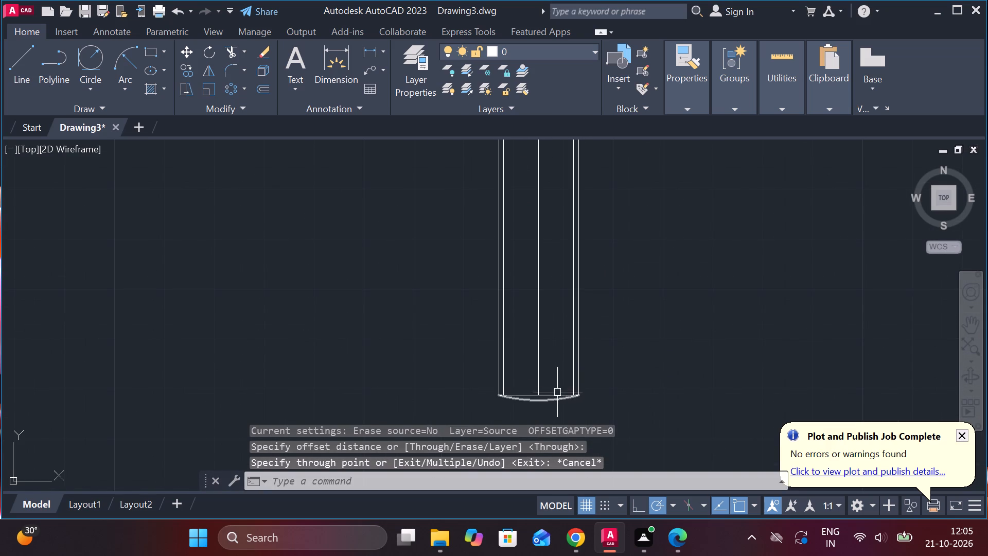
left_click(557, 392)
key("o")
key("Return")
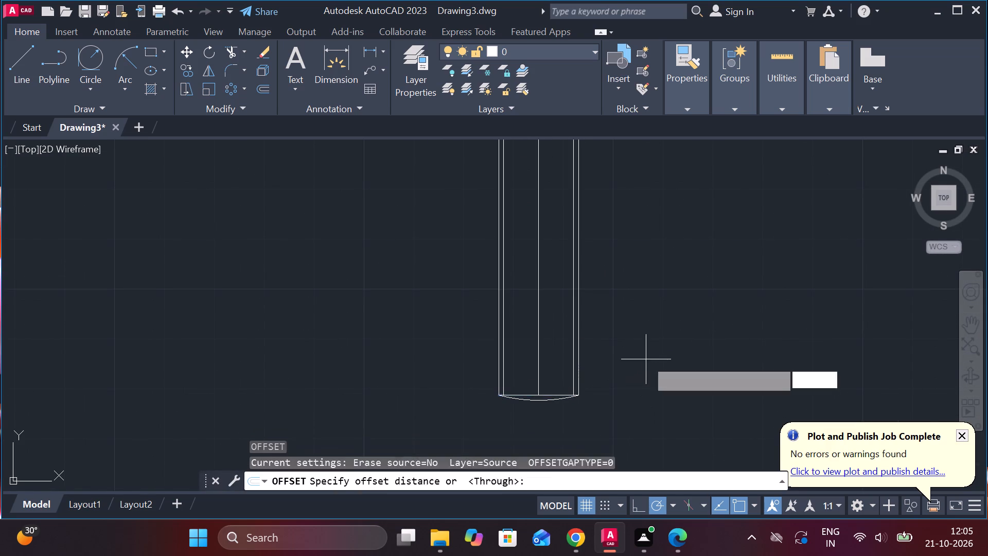
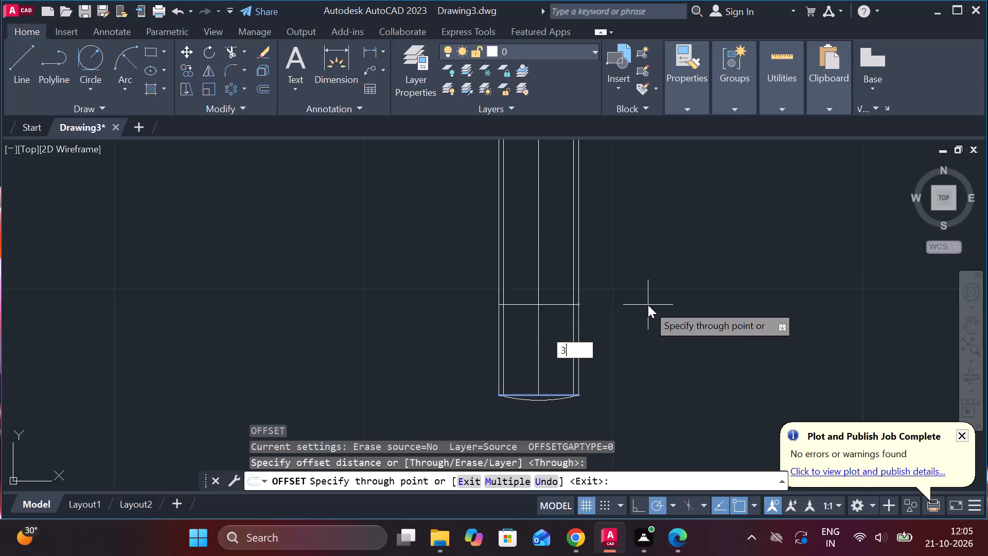
Offset the lower narrow section's straight bottom edge 32 upward.
key("Return")
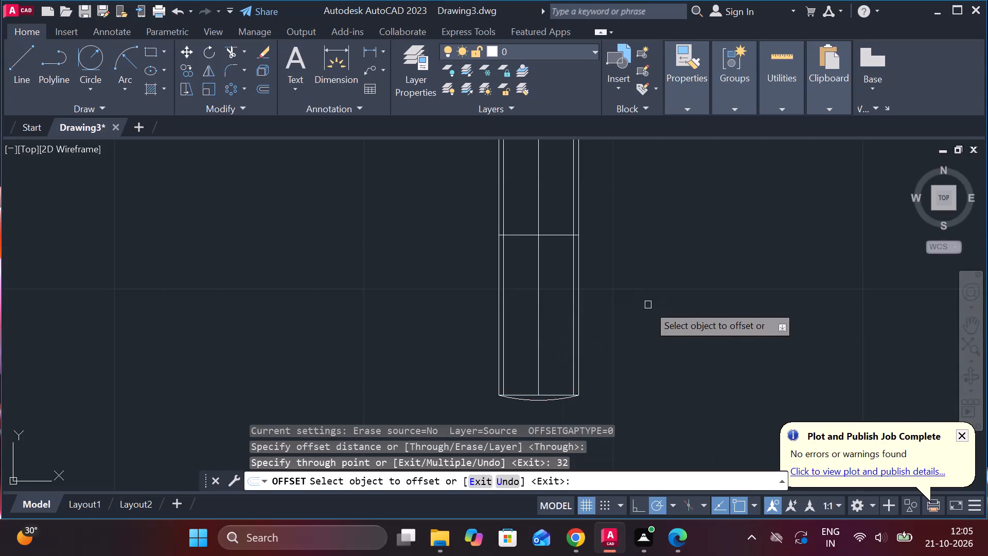
middle_click_drag(650, 300, 629, 450)
left_click(541, 385)
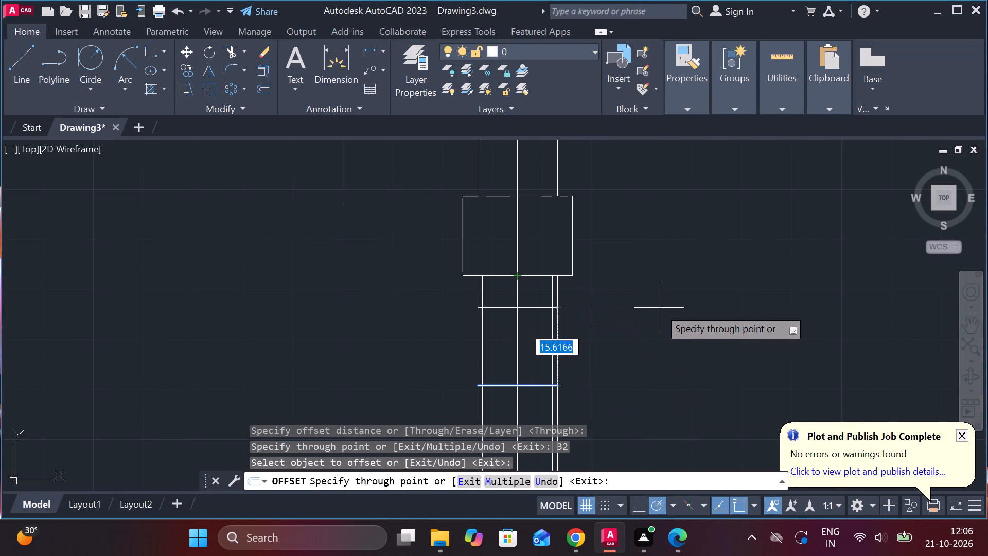
scroll(670, 310, "down", 1)
key("Escape")
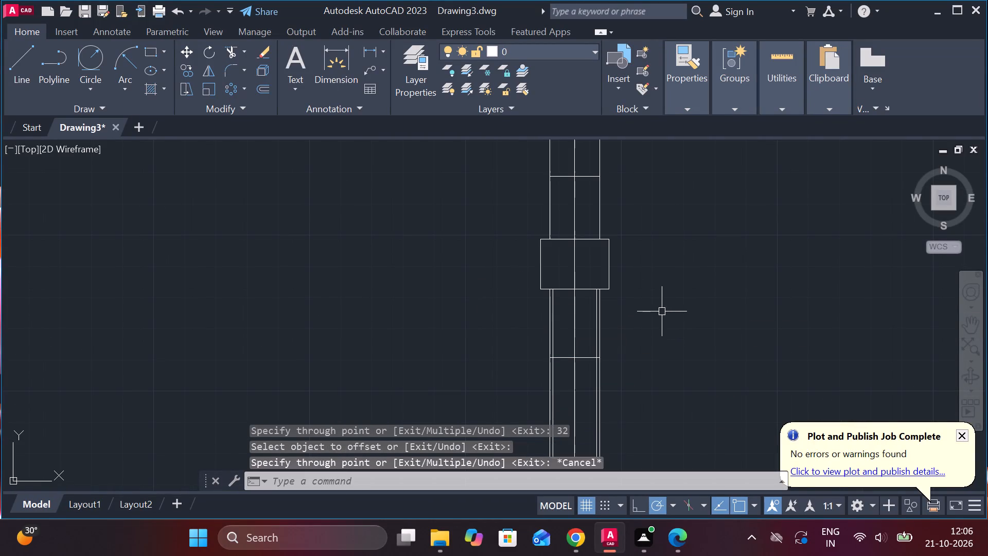
Offset both side lines of the upper narrow section 1 inward.
scroll(678, 297, "down", 1)
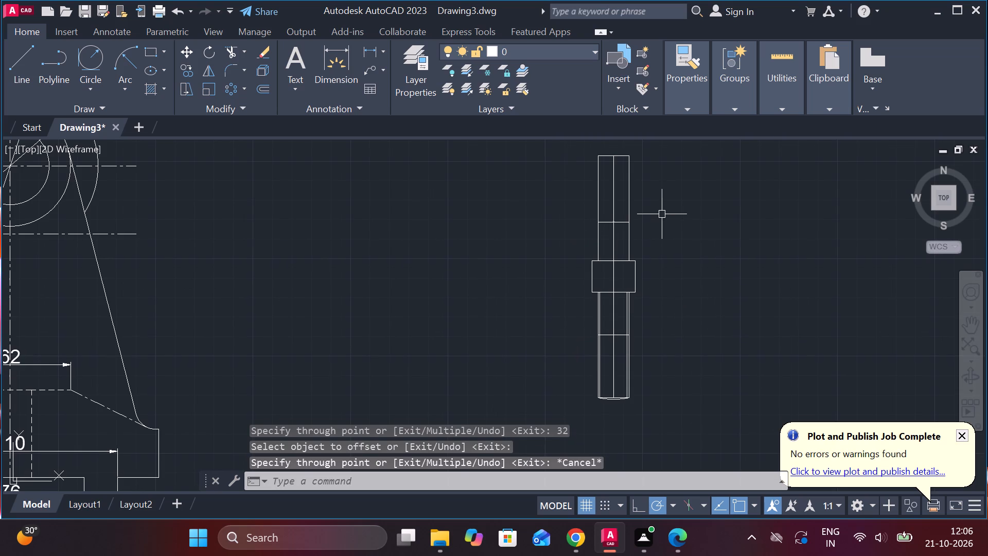
middle_click_drag(665, 214, 669, 233)
left_click(633, 204)
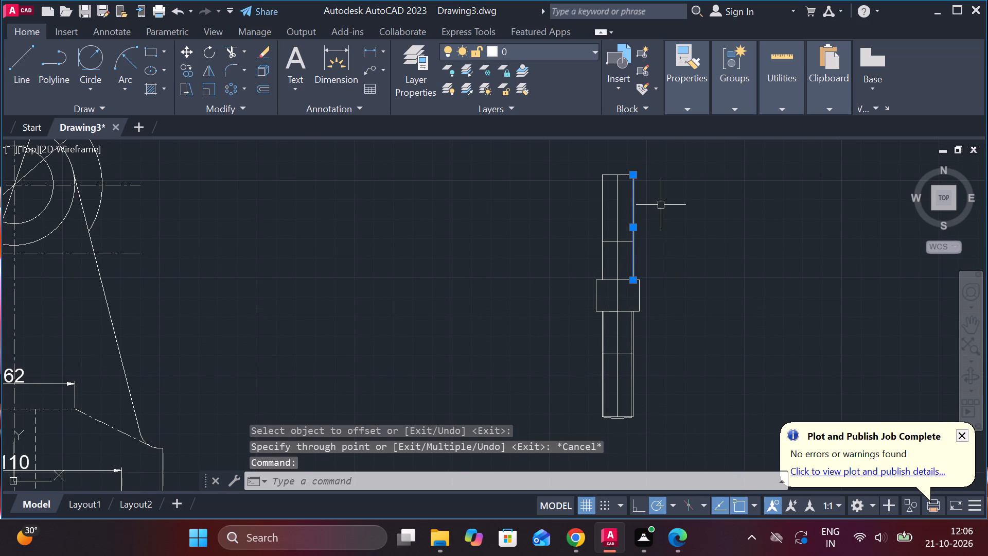
key("o")
key("Return")
key("Return")
scroll(653, 206, "up", 2)
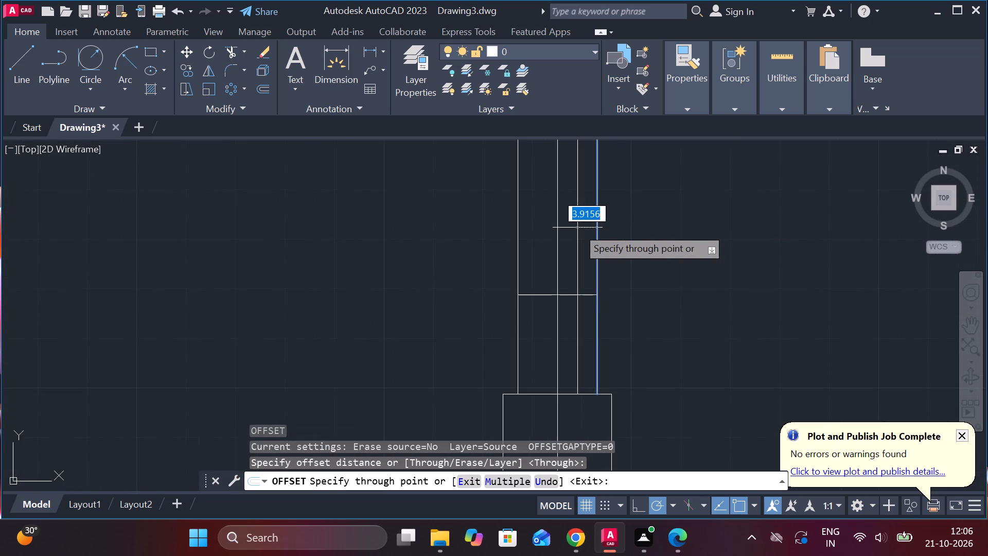
type("1")
key("space")
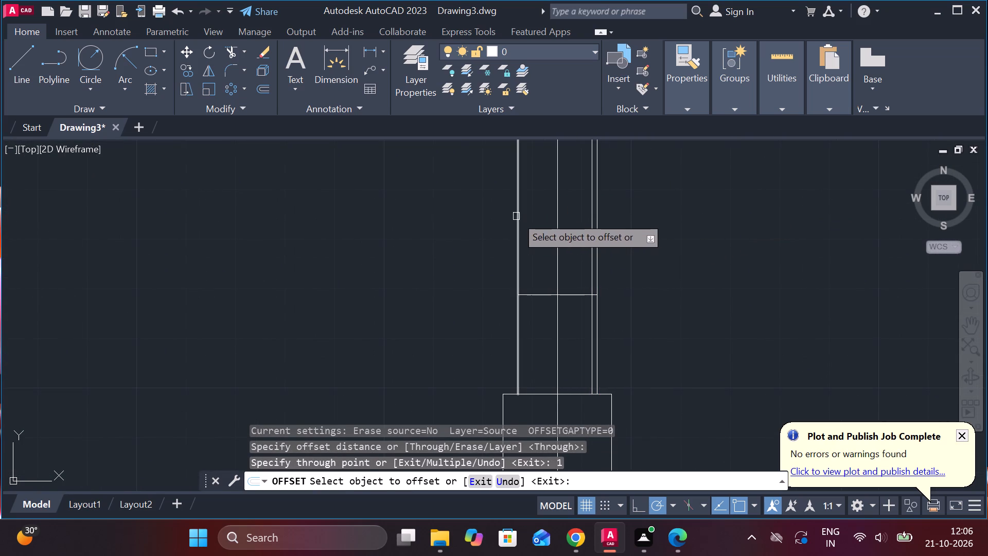
left_click(516, 216)
key("1")
key("space")
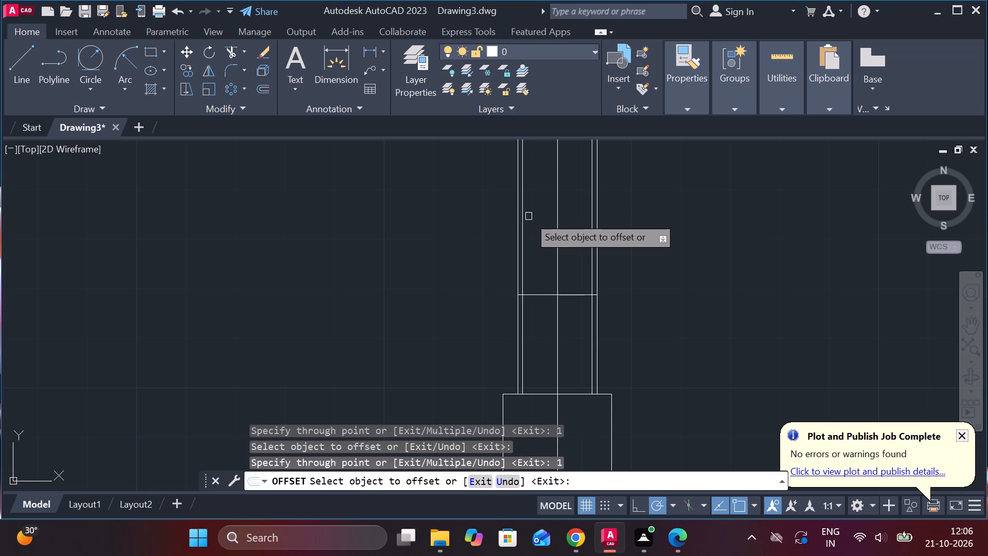
scroll(643, 227, "down", 1)
middle_click_drag(674, 267, 612, 198)
key("Escape")
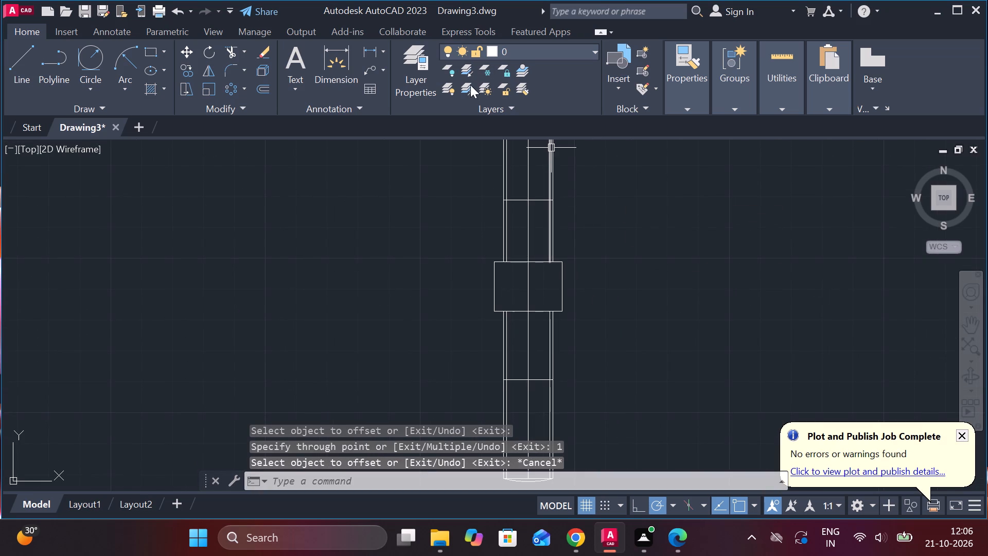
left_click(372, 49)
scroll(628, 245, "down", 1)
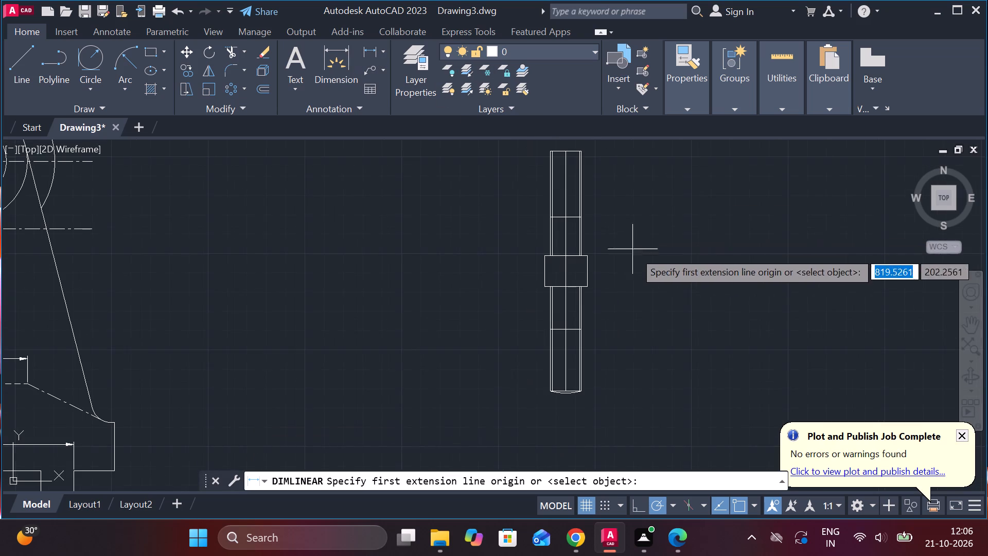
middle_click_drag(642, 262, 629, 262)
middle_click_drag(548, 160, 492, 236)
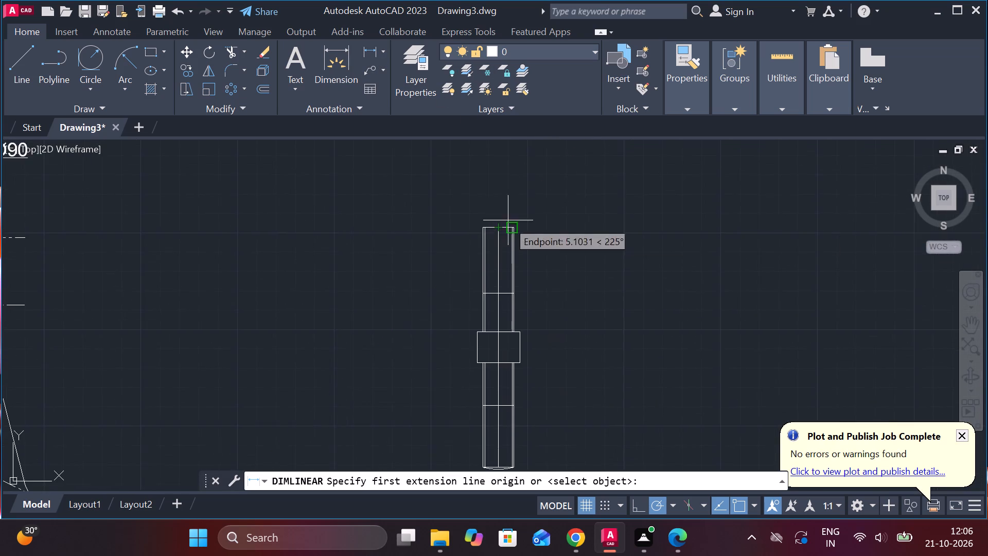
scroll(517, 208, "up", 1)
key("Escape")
Draw a shallow outward-bulging start-end-radius arc across the upper narrow section's top edge, between its outer corners.
left_click(131, 61)
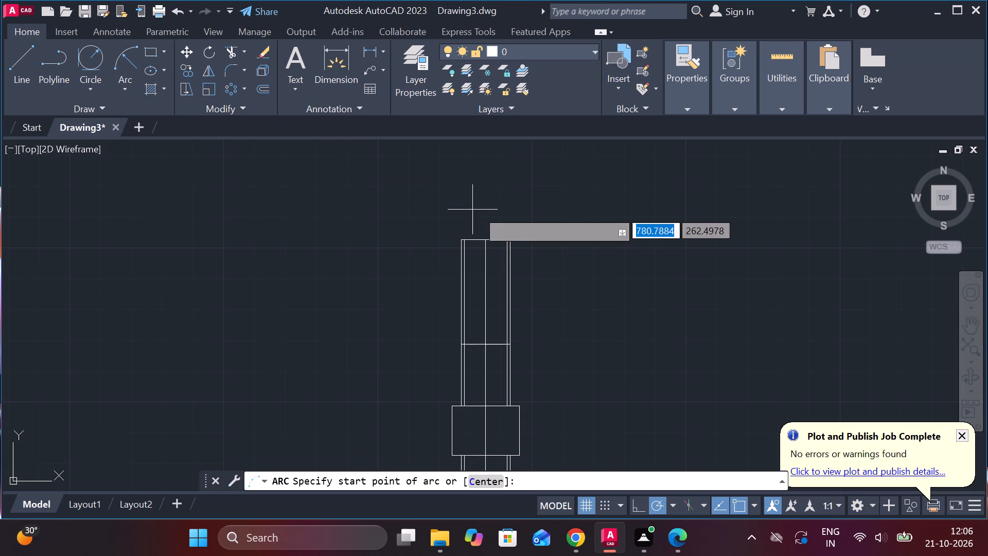
scroll(508, 238, "up", 2)
left_click(510, 238)
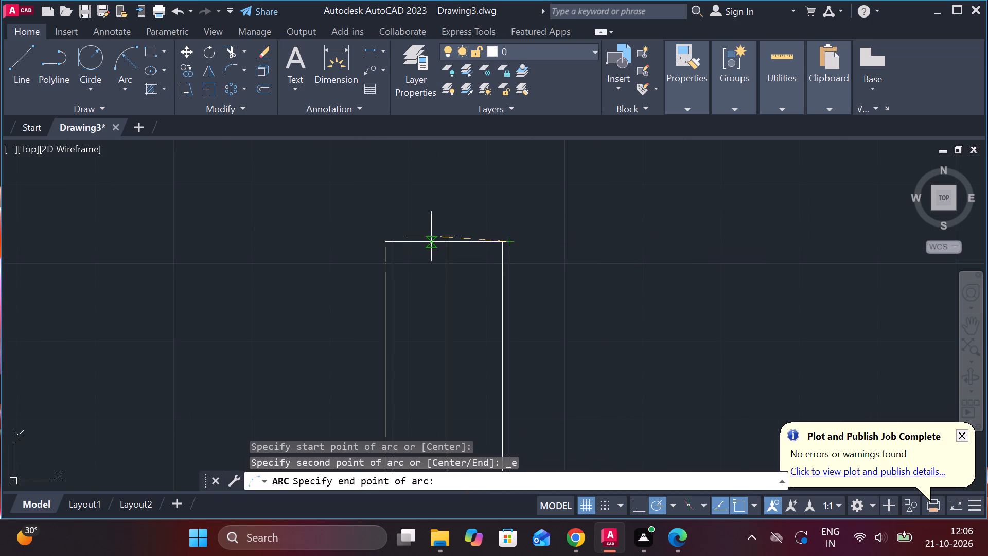
left_click(380, 237)
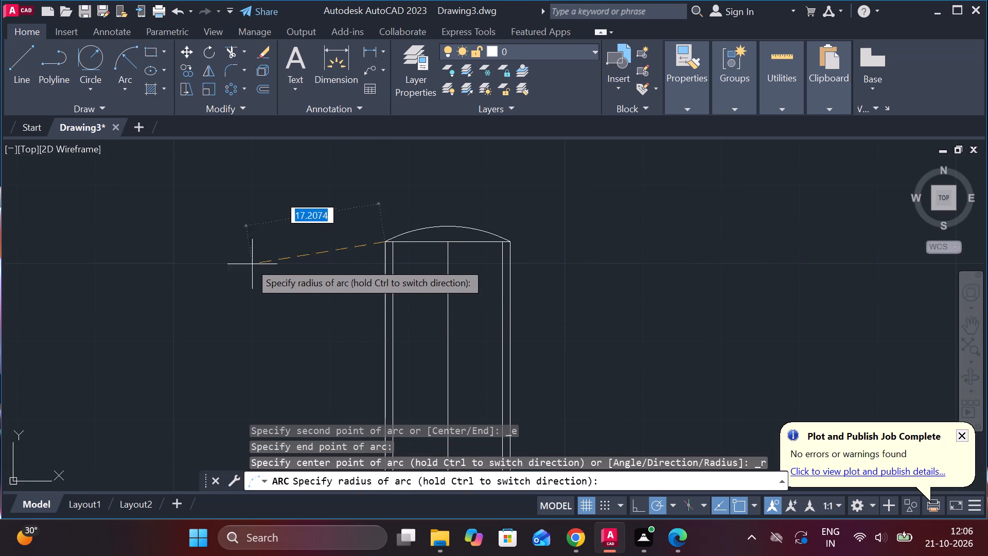
middle_click_drag(259, 235, 306, 243)
middle_click_drag(250, 238, 351, 276)
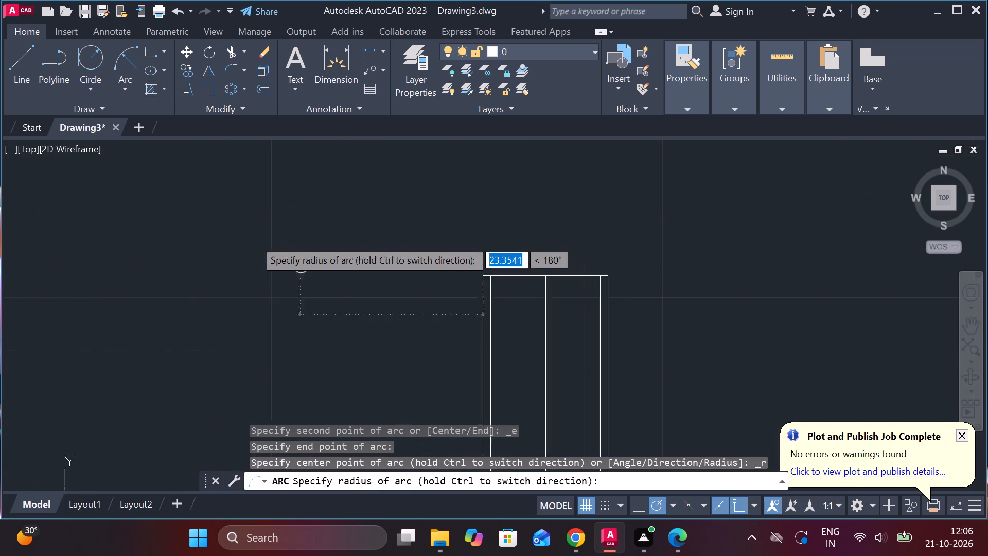
middle_click_drag(351, 276, 350, 276)
left_click(270, 263)
key("Escape")
Add a vertical linear dimension beside the upper narrow section, from its straight top edge down to its inner horizontal line.
scroll(613, 283, "down", 1)
scroll(693, 300, "down", 1)
middle_click_drag(693, 300, 625, 231)
left_click(366, 53)
middle_click_drag(683, 231, 636, 185)
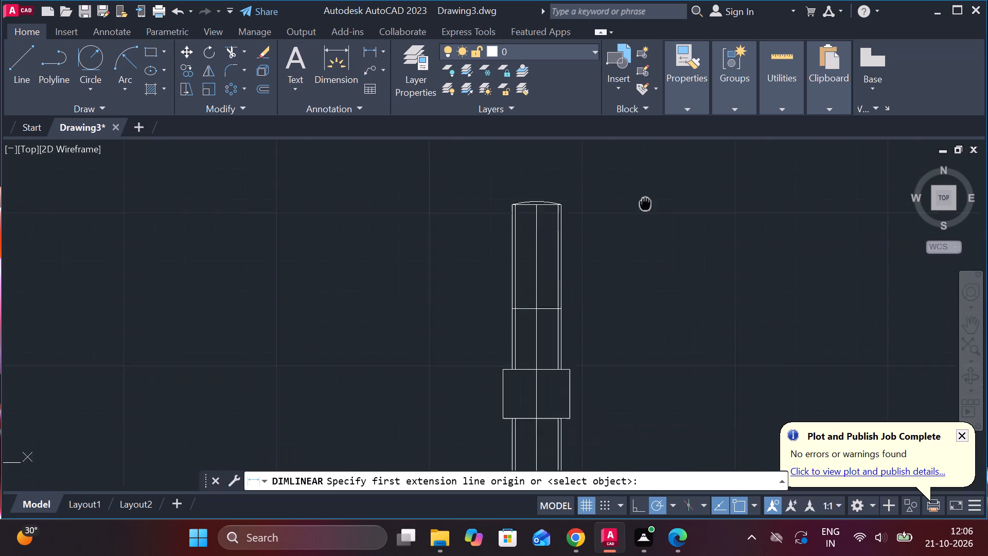
middle_click_drag(636, 185, 617, 164)
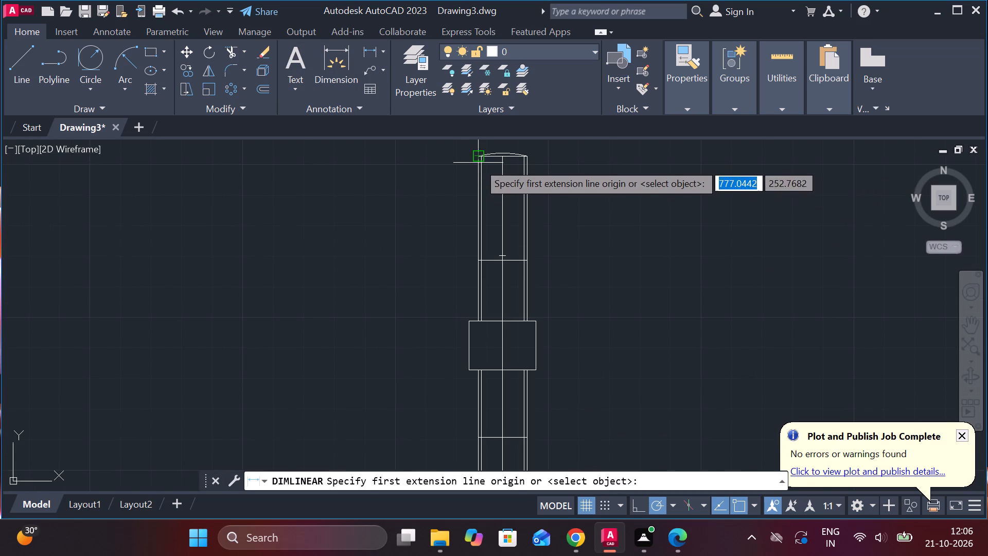
left_click(478, 163)
left_click(480, 258)
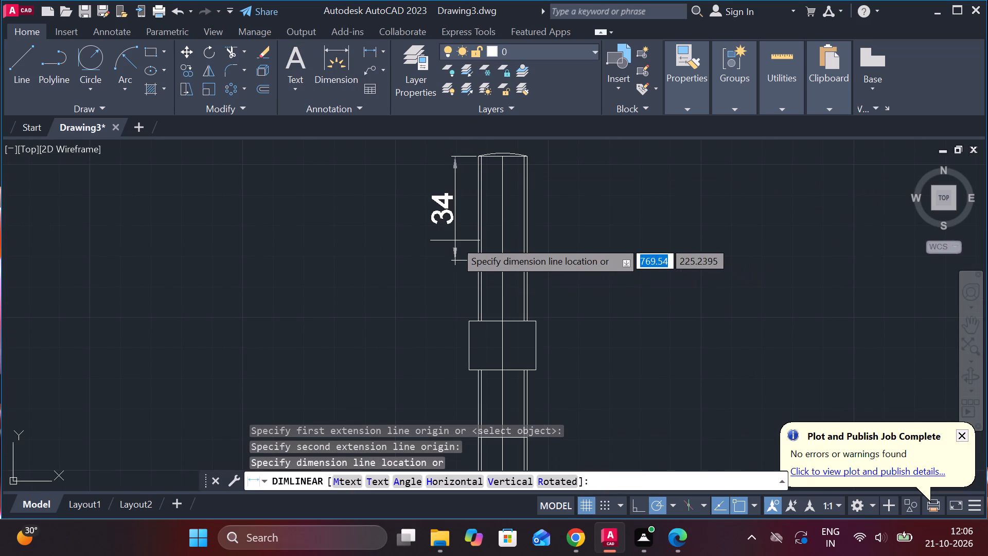
left_click(435, 249)
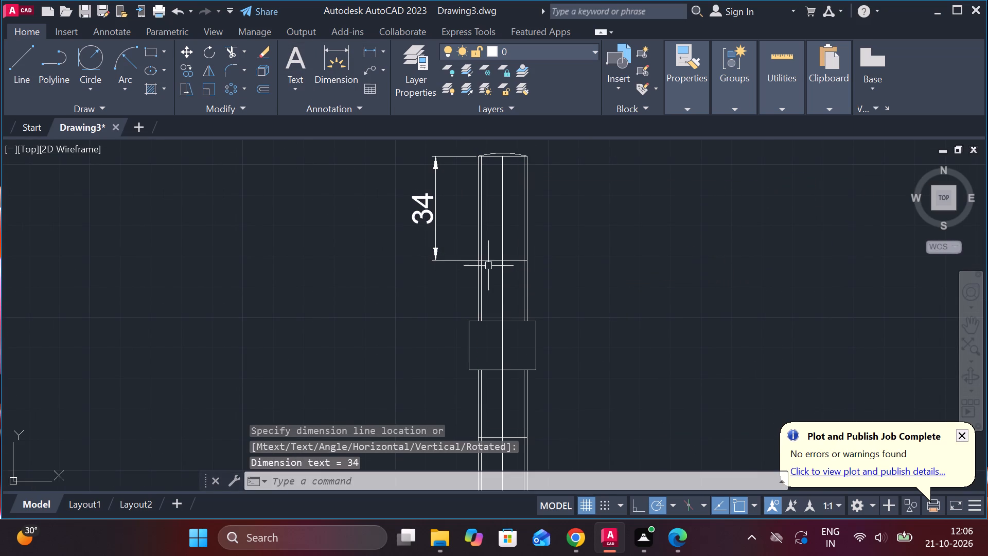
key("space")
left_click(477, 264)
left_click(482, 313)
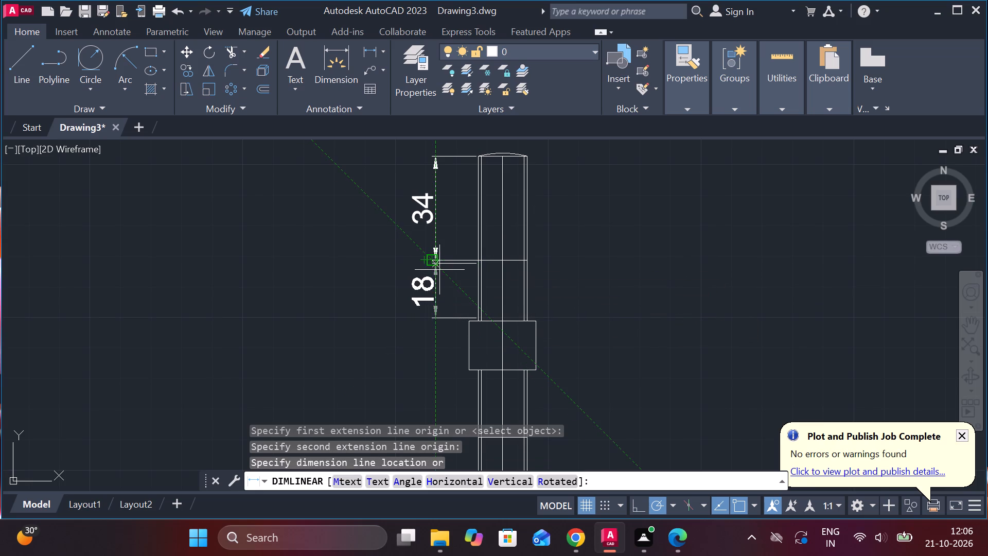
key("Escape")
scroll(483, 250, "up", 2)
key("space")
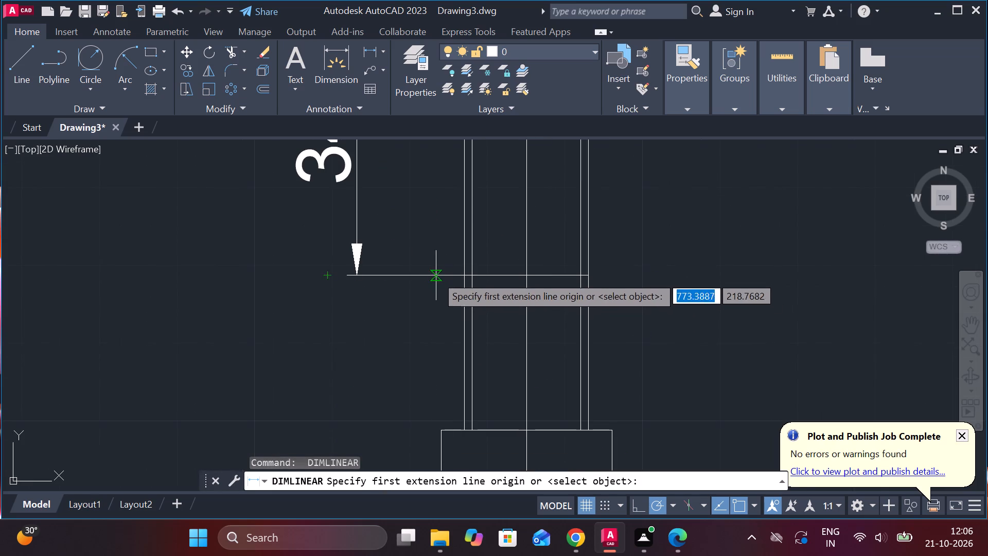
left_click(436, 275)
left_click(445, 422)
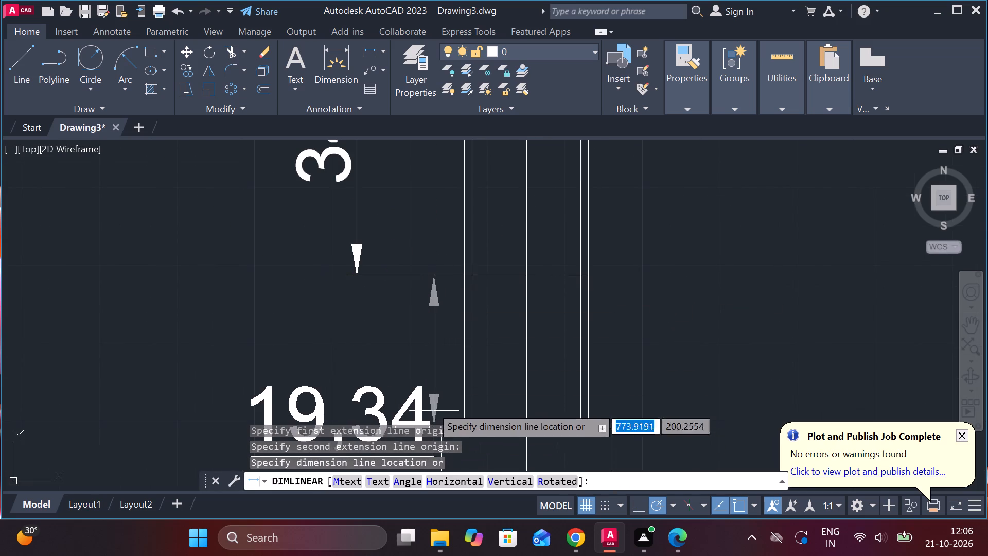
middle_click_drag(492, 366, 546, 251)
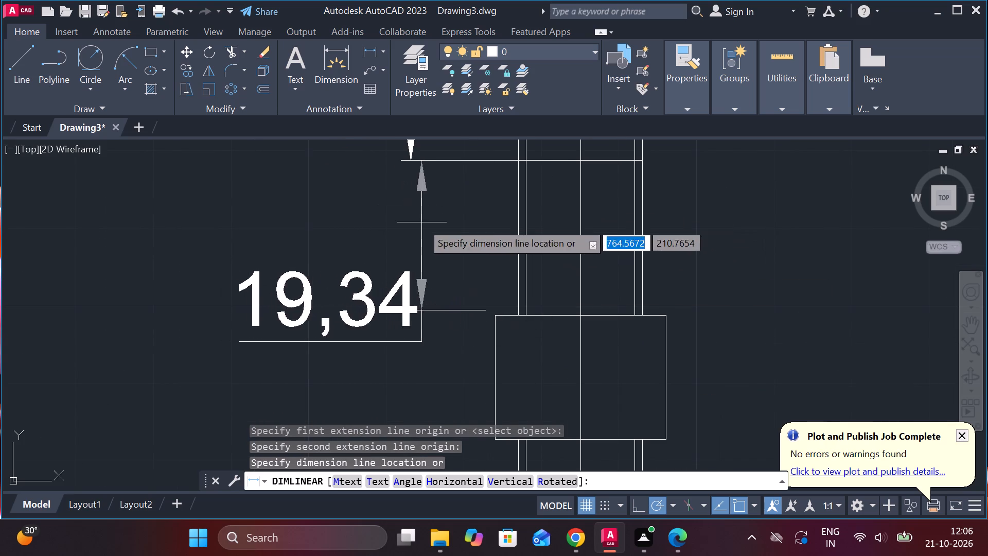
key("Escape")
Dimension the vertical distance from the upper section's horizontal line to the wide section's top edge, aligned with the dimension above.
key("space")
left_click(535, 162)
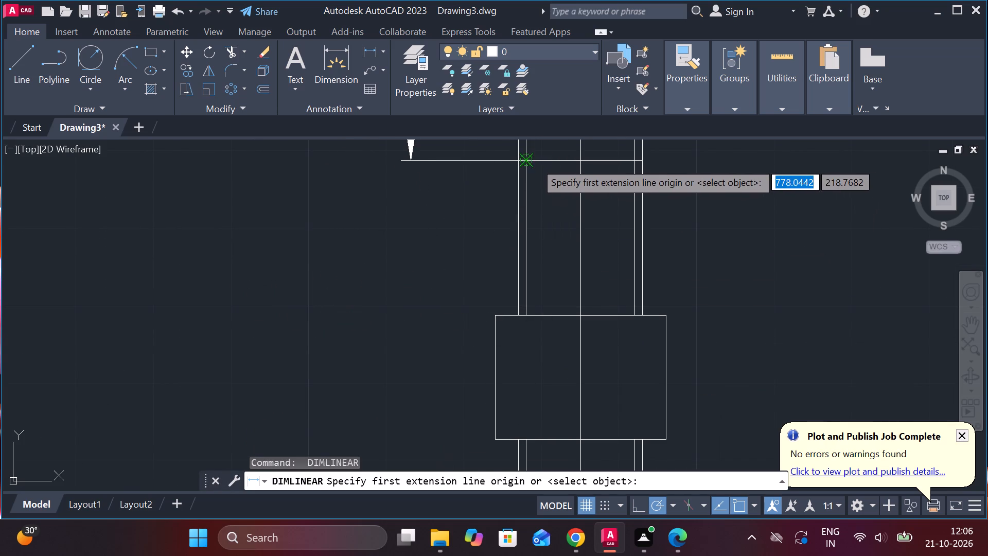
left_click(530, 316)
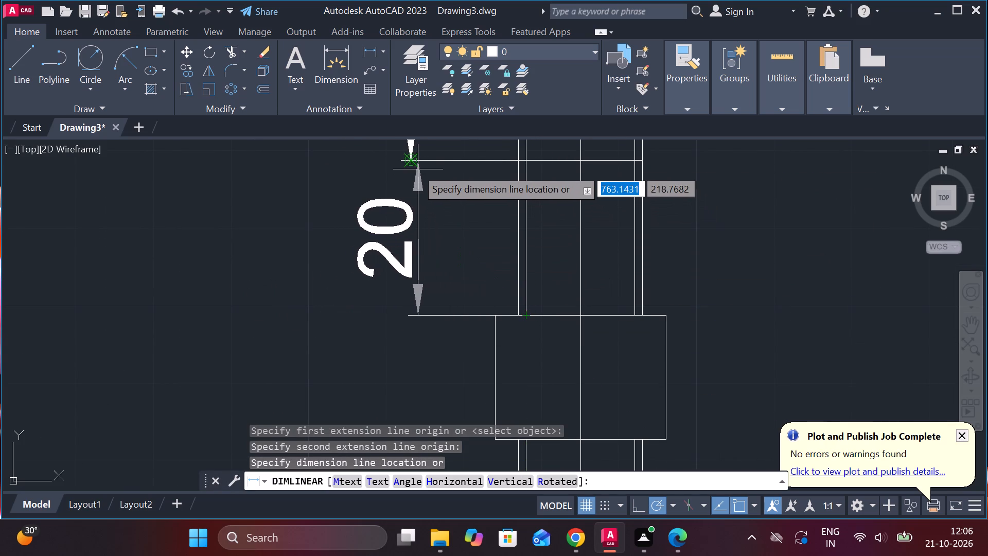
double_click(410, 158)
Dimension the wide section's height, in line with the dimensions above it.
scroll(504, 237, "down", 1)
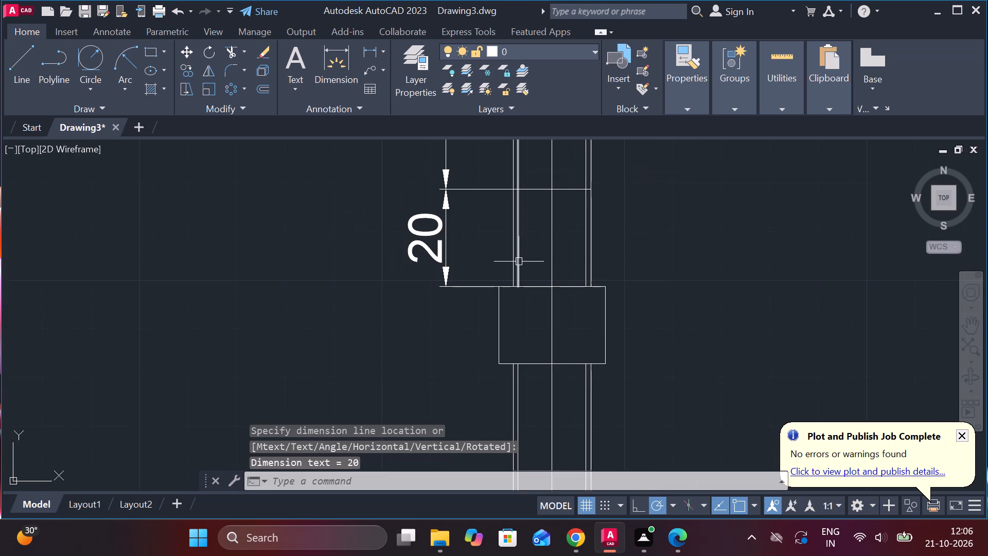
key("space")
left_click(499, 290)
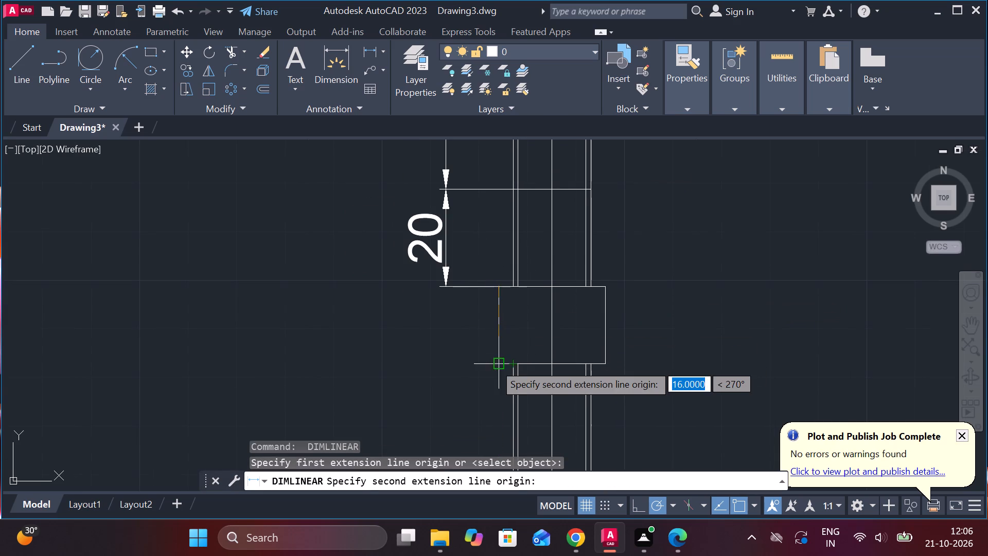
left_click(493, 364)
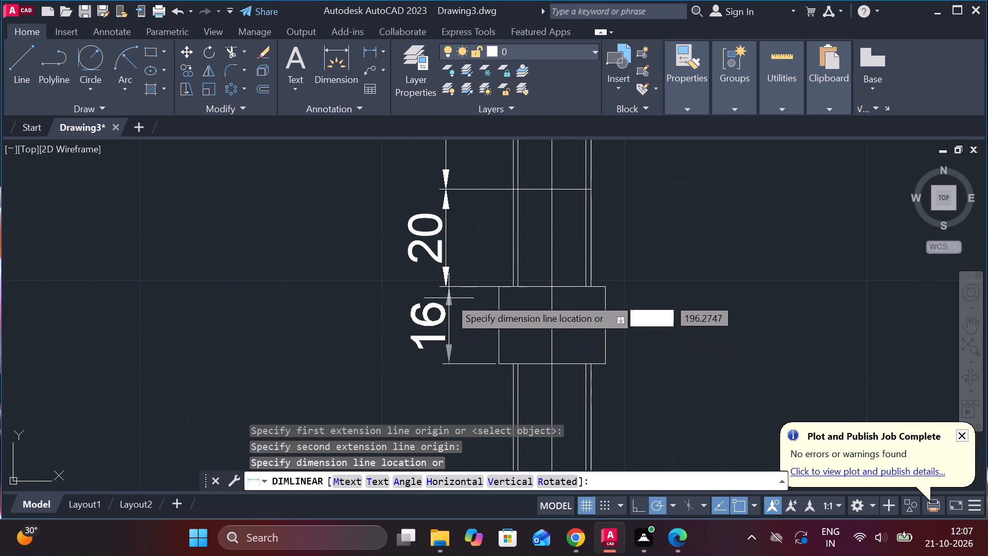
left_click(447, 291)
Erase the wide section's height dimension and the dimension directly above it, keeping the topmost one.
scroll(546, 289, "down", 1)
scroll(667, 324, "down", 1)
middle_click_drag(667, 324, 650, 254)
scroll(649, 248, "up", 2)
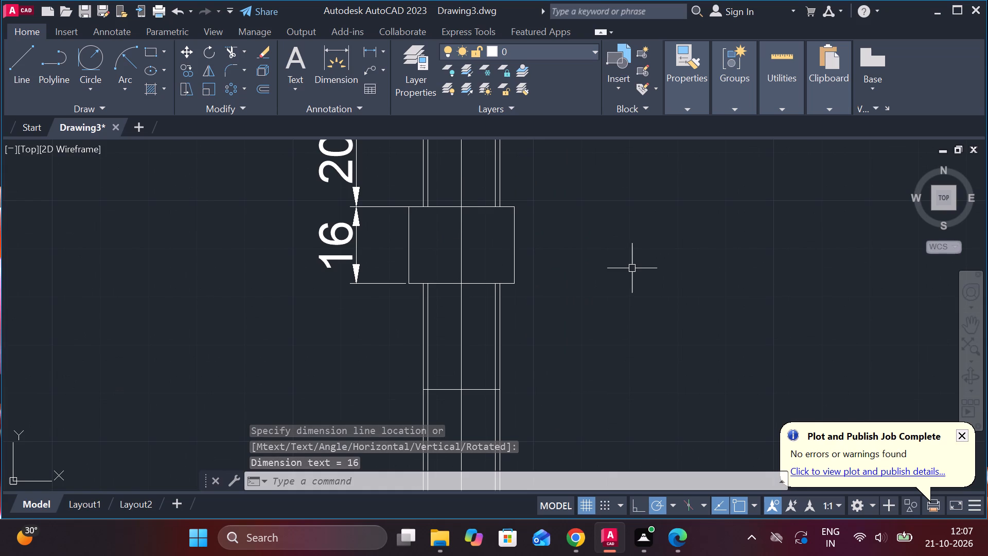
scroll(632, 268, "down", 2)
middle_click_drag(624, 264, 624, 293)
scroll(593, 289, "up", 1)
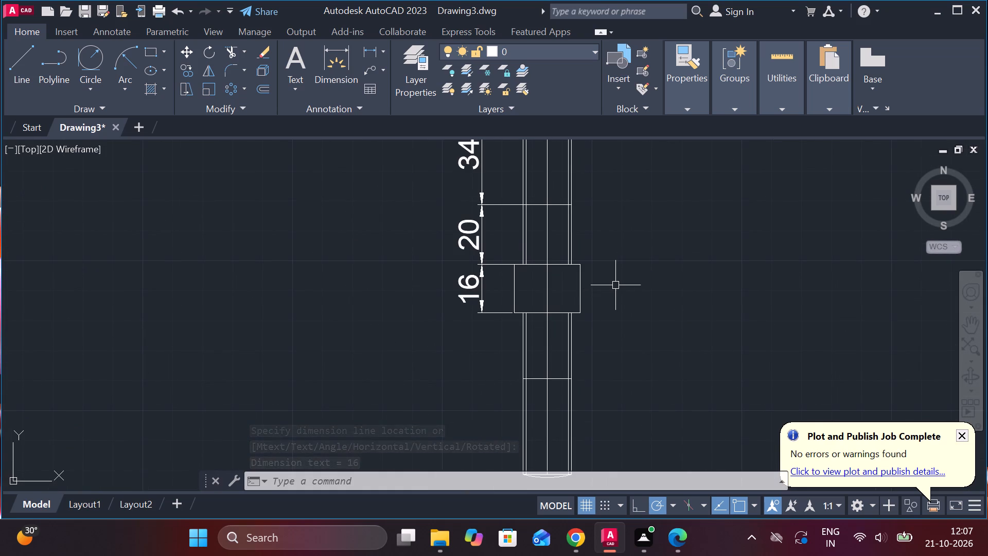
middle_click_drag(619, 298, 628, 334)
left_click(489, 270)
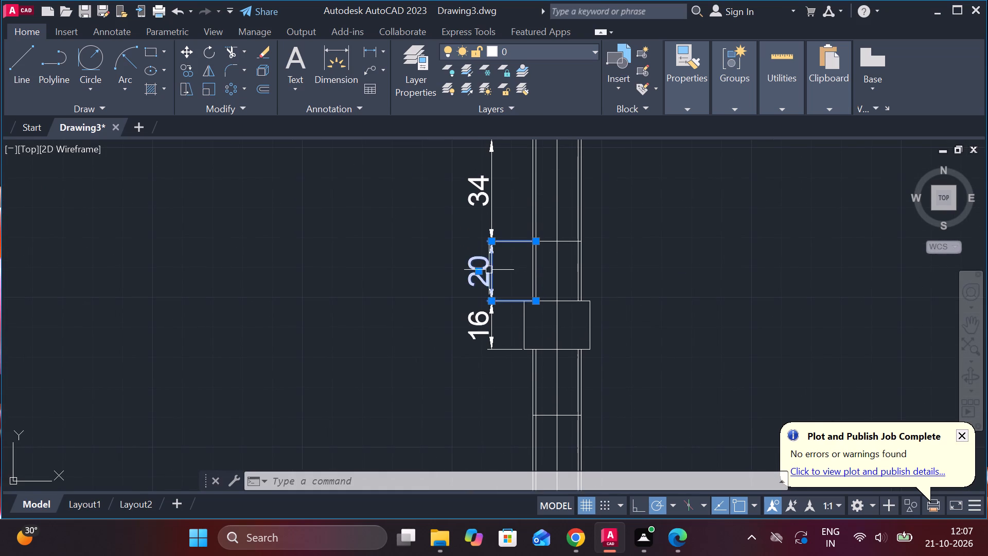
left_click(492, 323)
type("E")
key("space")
Offset the wide section's top edge 6 upward across the upper narrow section.
scroll(601, 307, "up", 1)
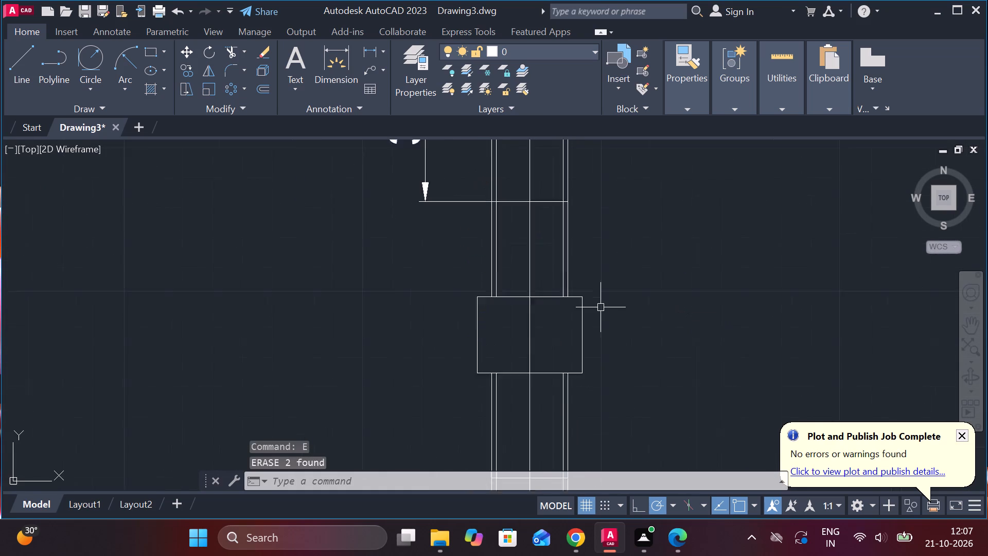
scroll(601, 307, "up", 1)
left_click(521, 292)
key("o")
key("Return")
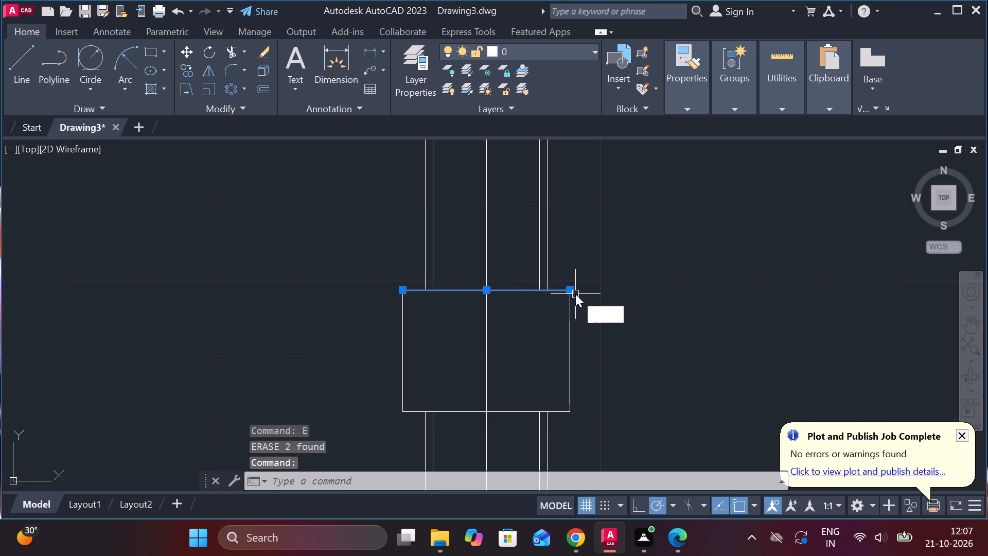
key("Return")
key("6")
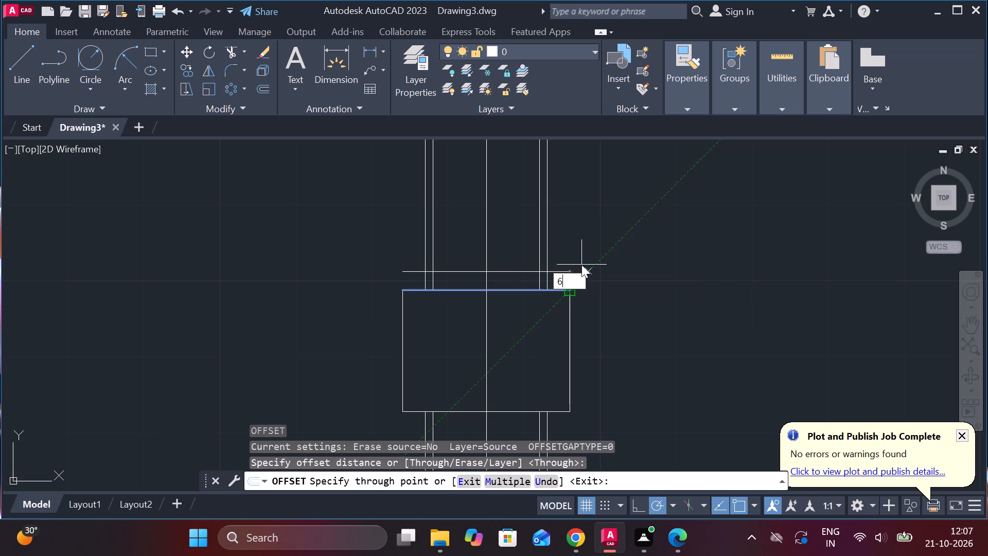
key("Return")
key("Escape")
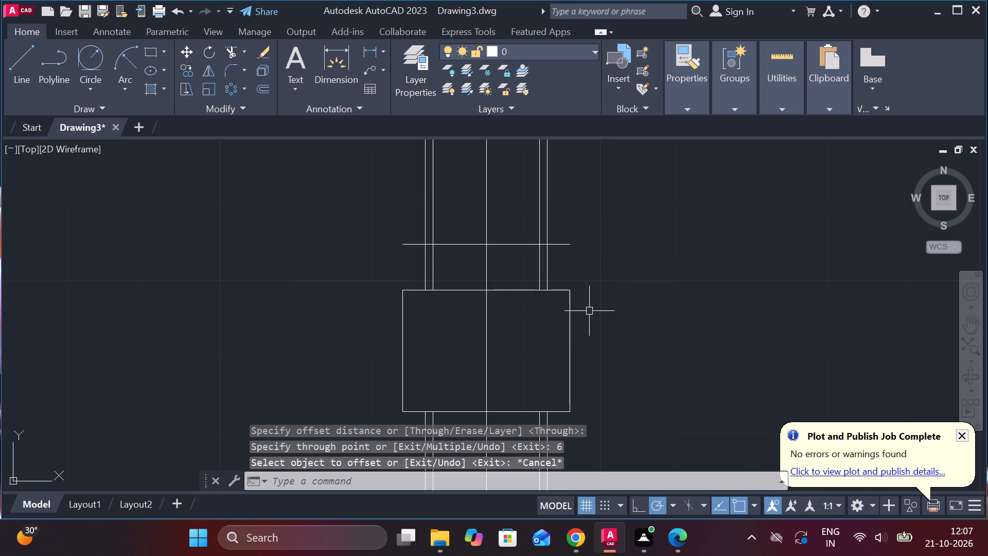
Trim away the wide section's old top edge and the narrow section's side lines between it and the offset line.
type("TR")
key("space")
left_click(456, 293)
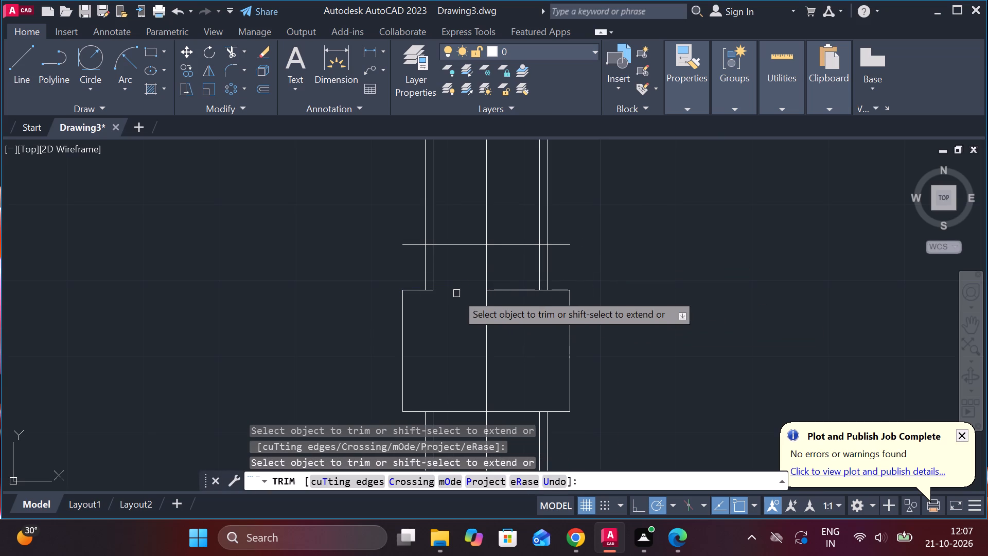
left_click(426, 267)
left_click(432, 264)
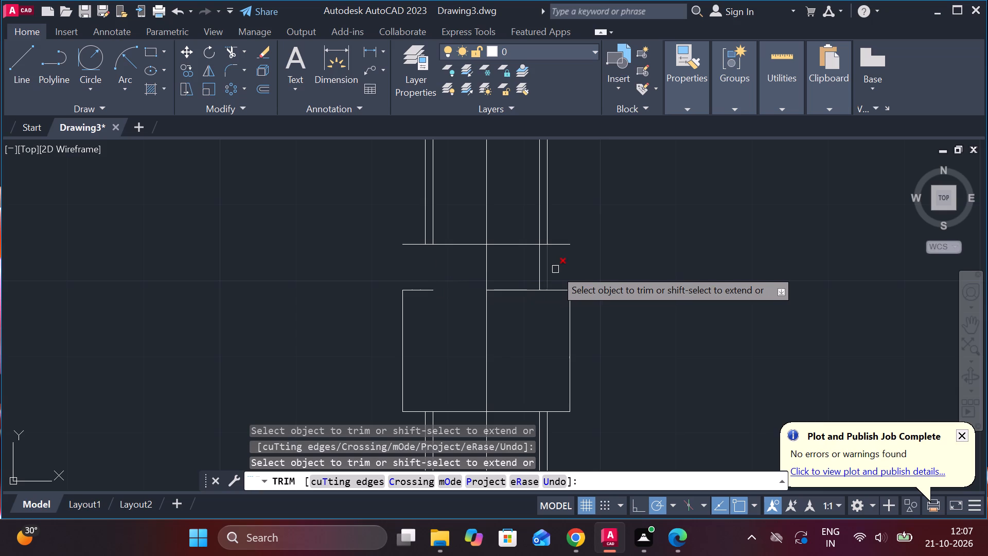
left_click_drag(549, 269, 537, 269)
left_click(537, 269)
left_click(520, 289)
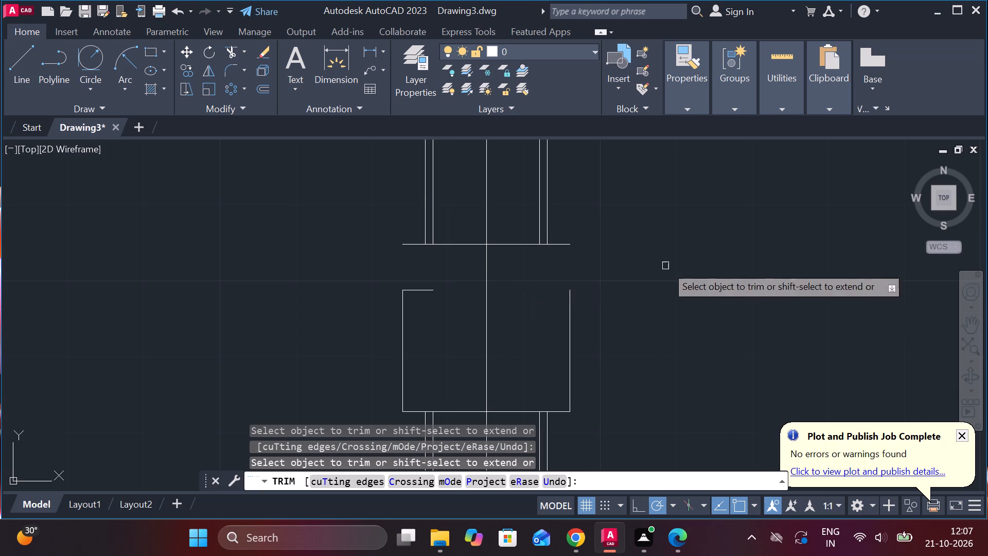
key("Escape")
key("space")
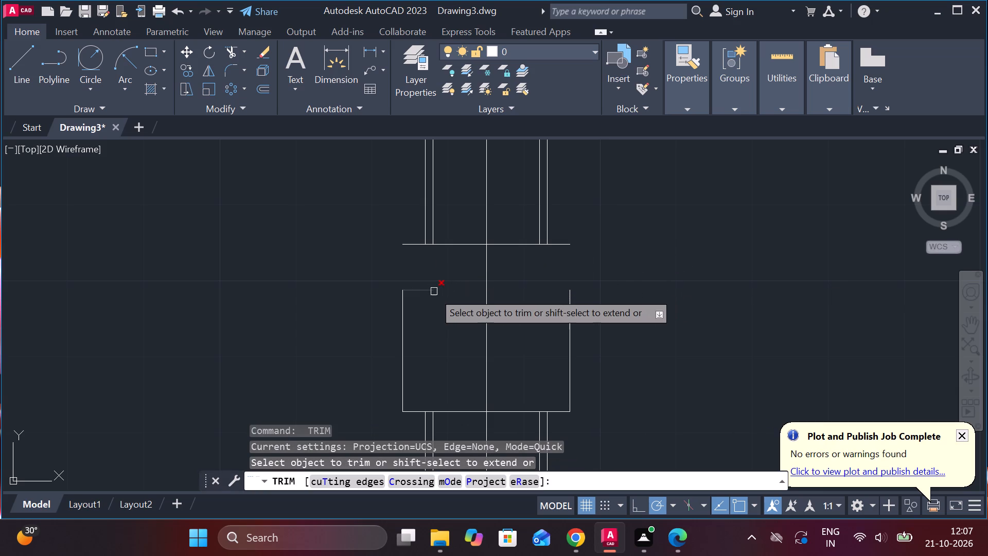
left_click(433, 292)
key("Escape")
Extend both vertical sides of the wide section up to the offset line.
key("e")
key("x")
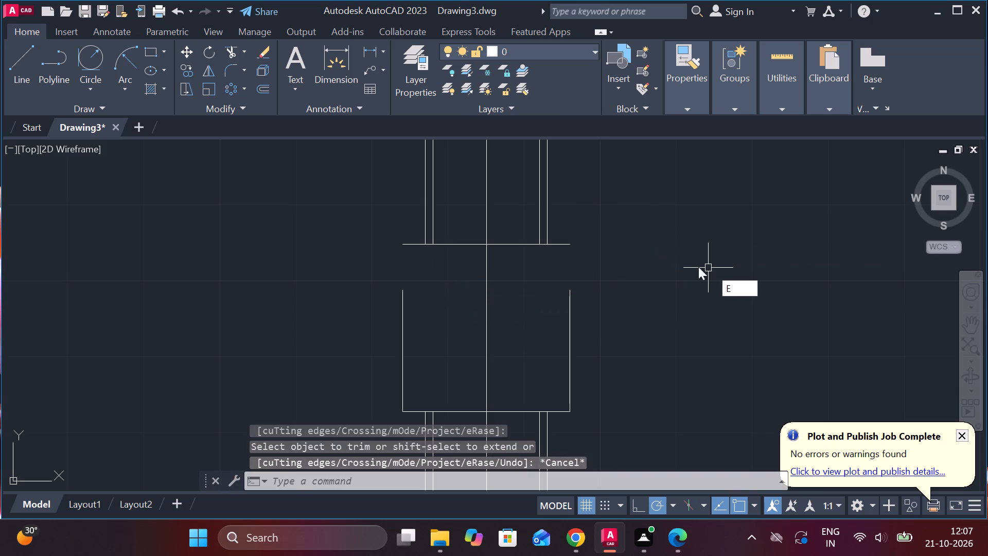
key("space")
left_click(568, 299)
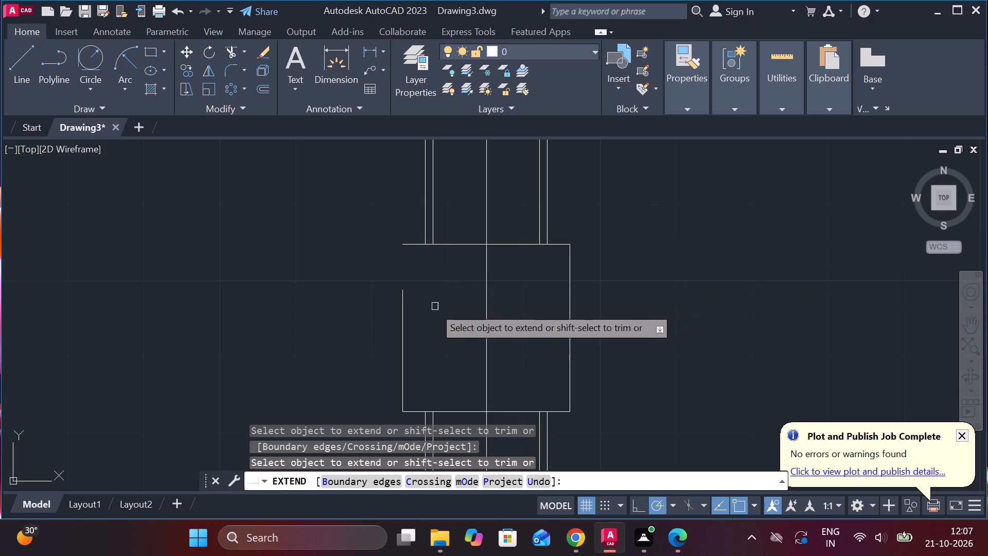
left_click(405, 312)
scroll(569, 270, "down", 2)
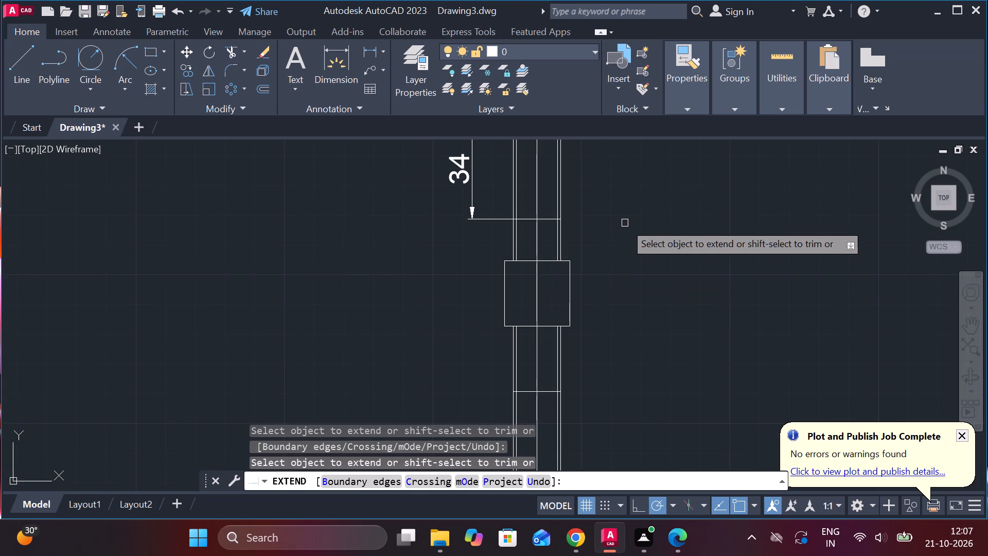
key("Escape")
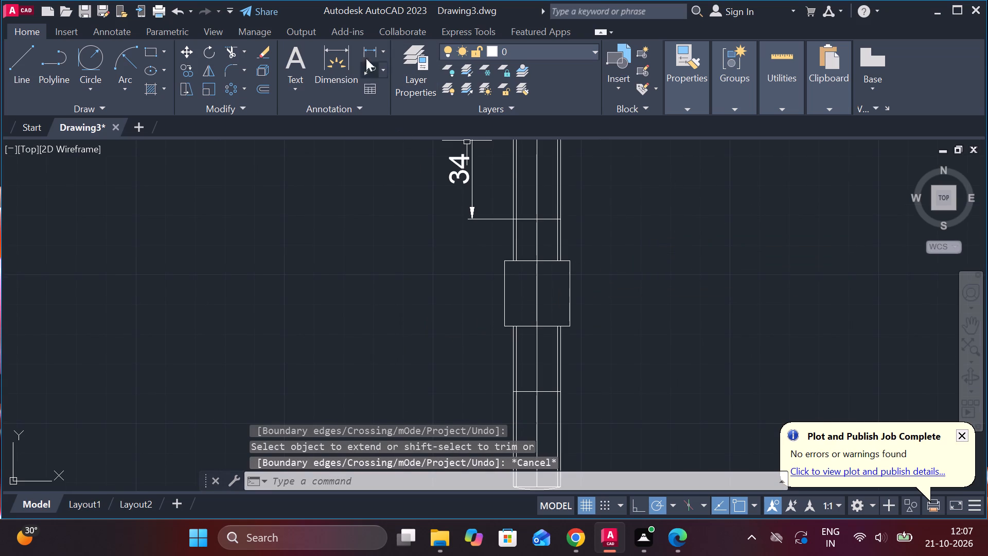
Dimension the wide section's width just below its bottom edge, and move the dimension text outside the profile on the right.
left_click(370, 48)
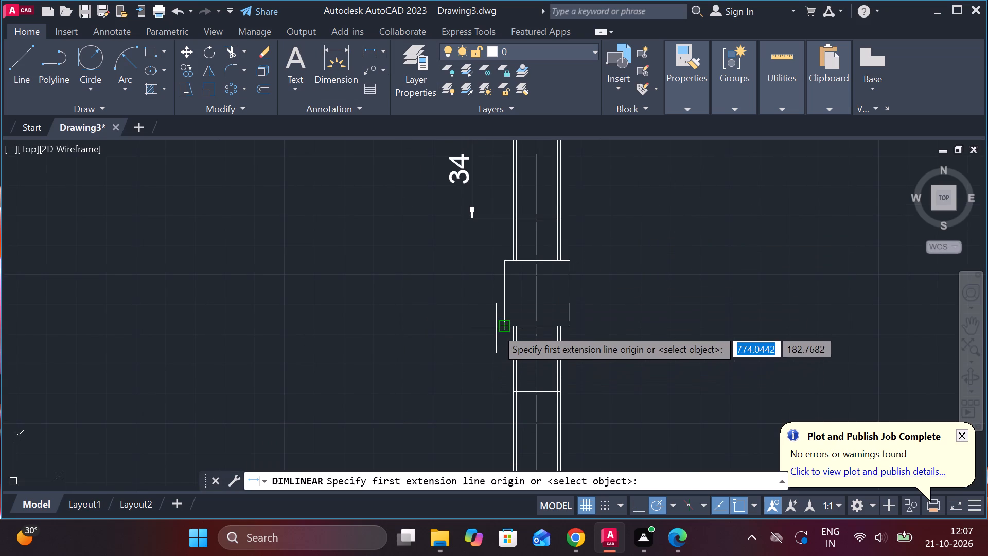
left_click(496, 328)
left_click(569, 327)
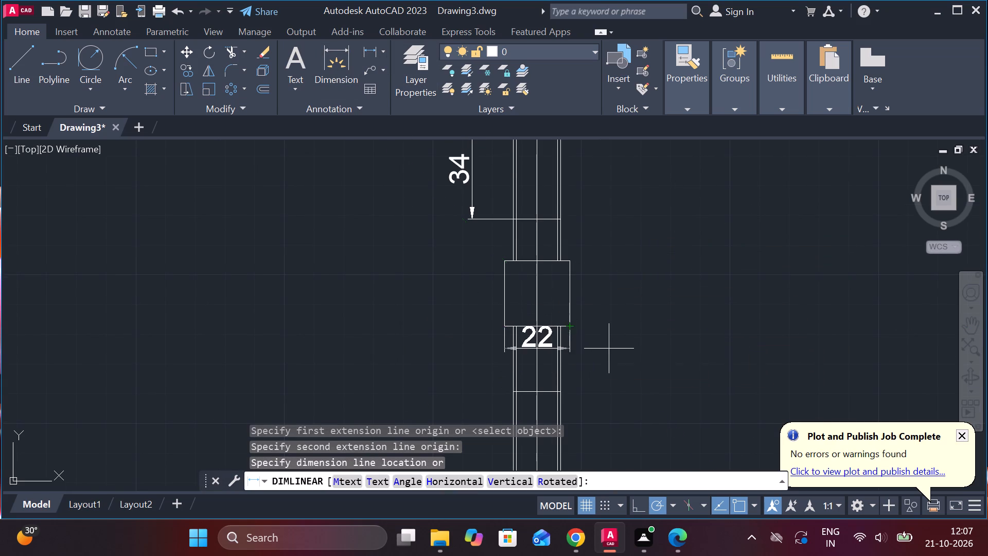
left_click(608, 349)
left_click(550, 354)
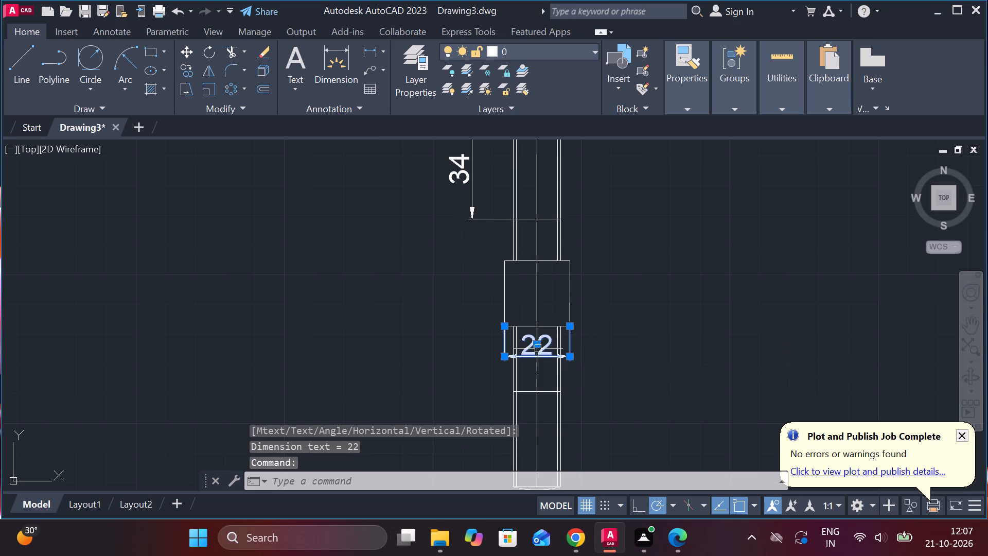
left_click(538, 346)
left_click(604, 348)
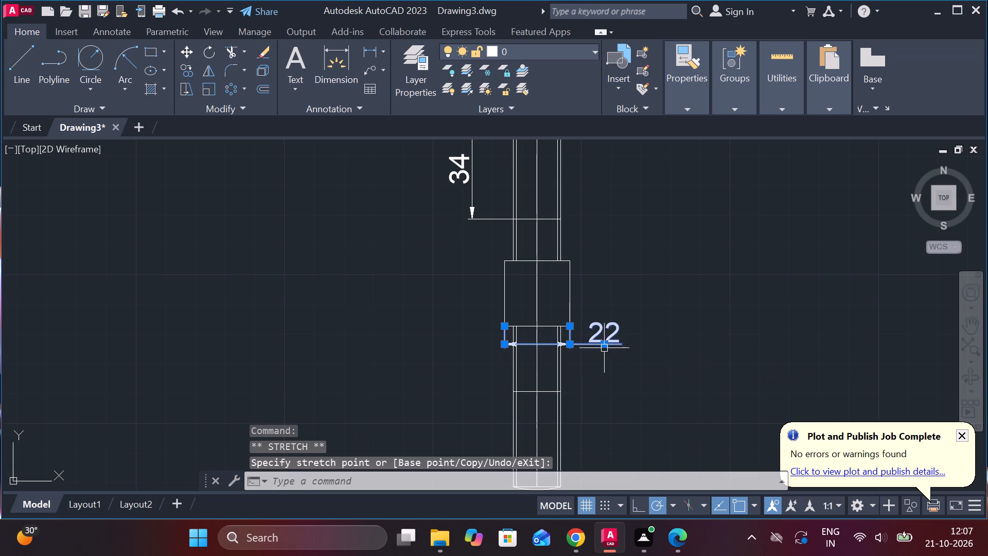
key("Escape")
Dimension the wide section's full height on the left, in line with the 34 dimension.
left_click(370, 50)
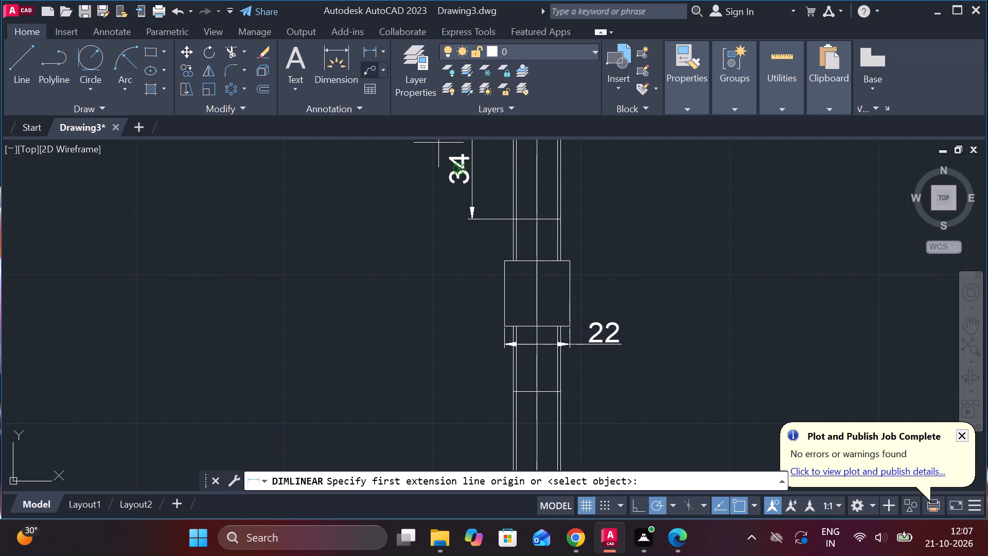
left_click(502, 264)
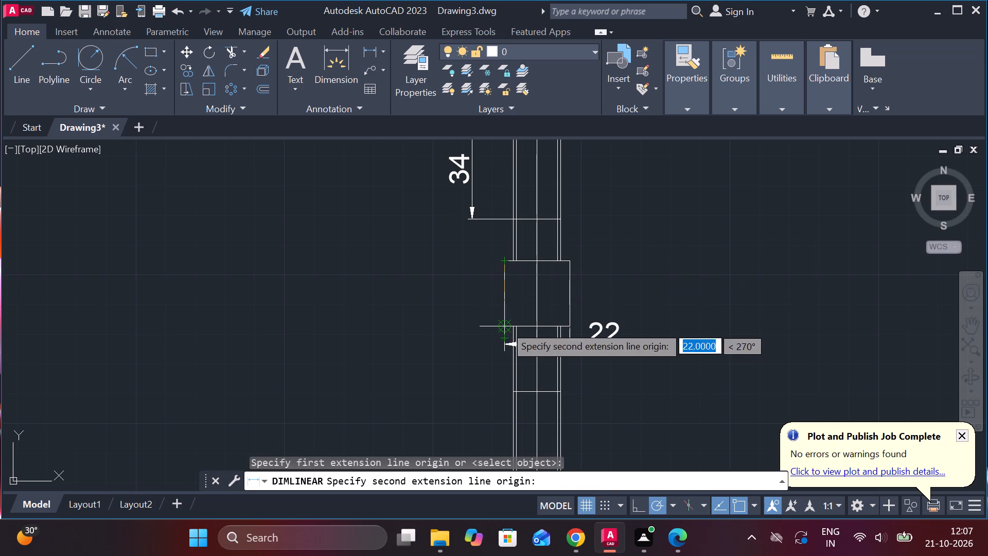
left_click(505, 324)
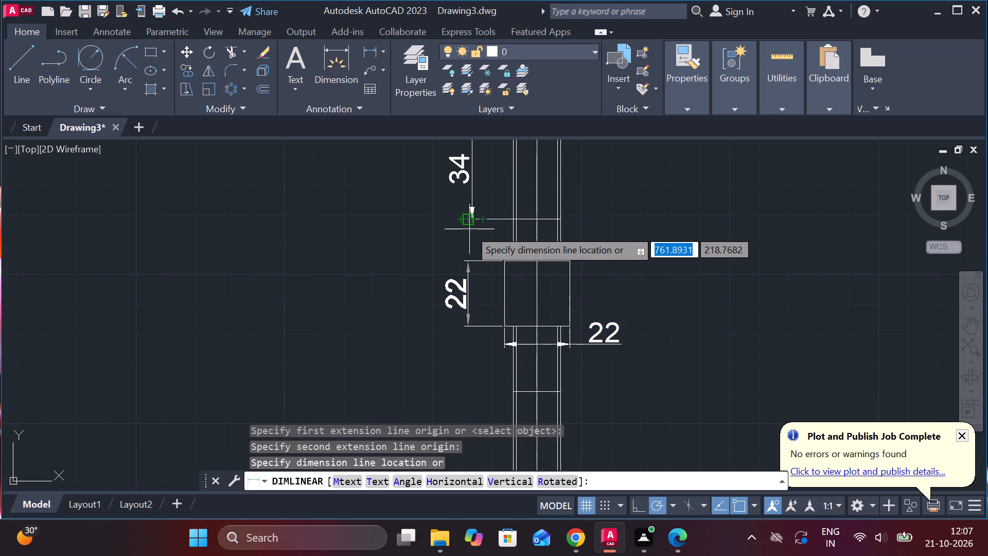
left_click(472, 225)
Place a leader without text along the centreline from the wide section's bottom edge to the lower narrow section's horizontal line.
scroll(503, 261, "down", 1)
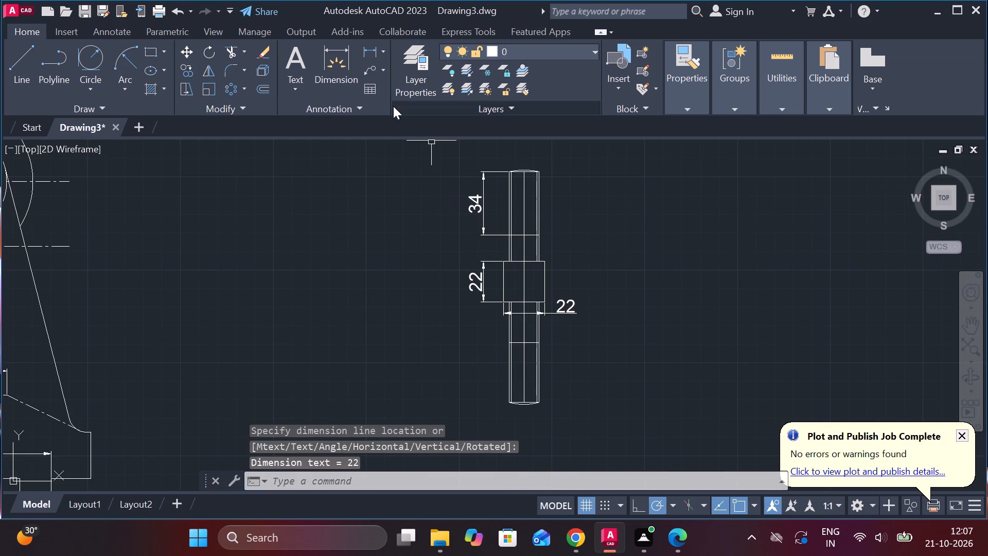
left_click(374, 62)
scroll(553, 386, "up", 2)
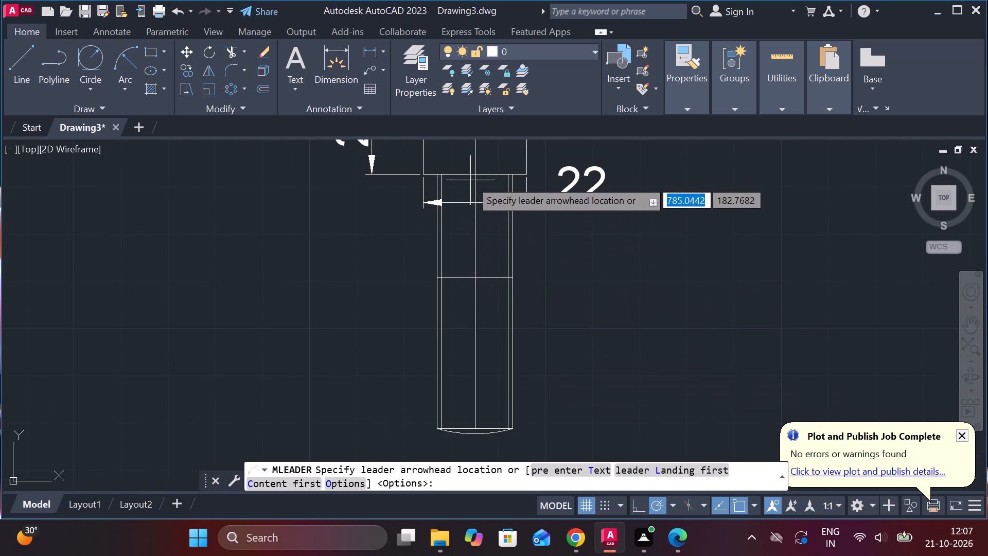
left_click(470, 178)
left_click(478, 282)
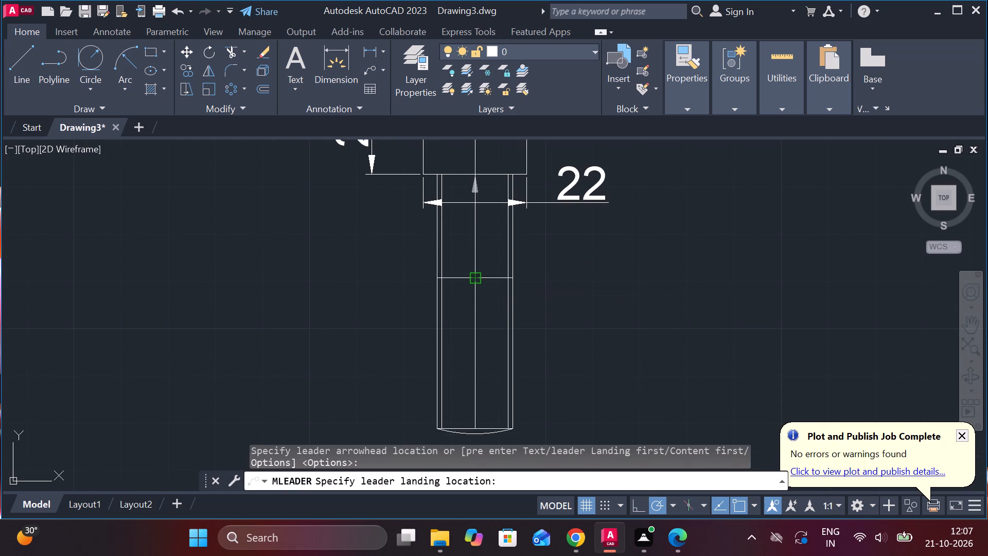
key("Escape")
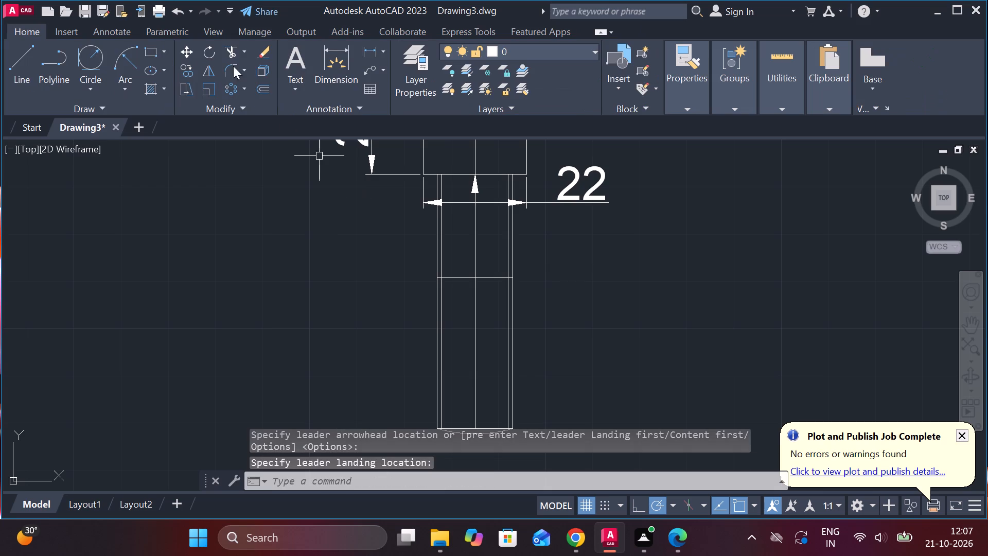
Dimension the distance from the wide section's bottom edge to the lower section's horizontal line, aligned with the height dimension above.
left_click(370, 47)
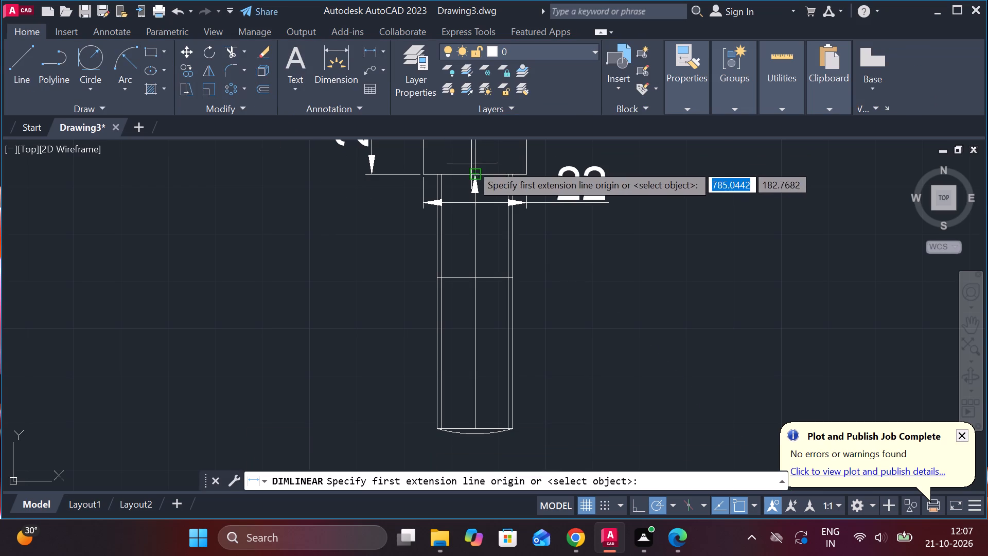
left_click(473, 172)
left_click(475, 274)
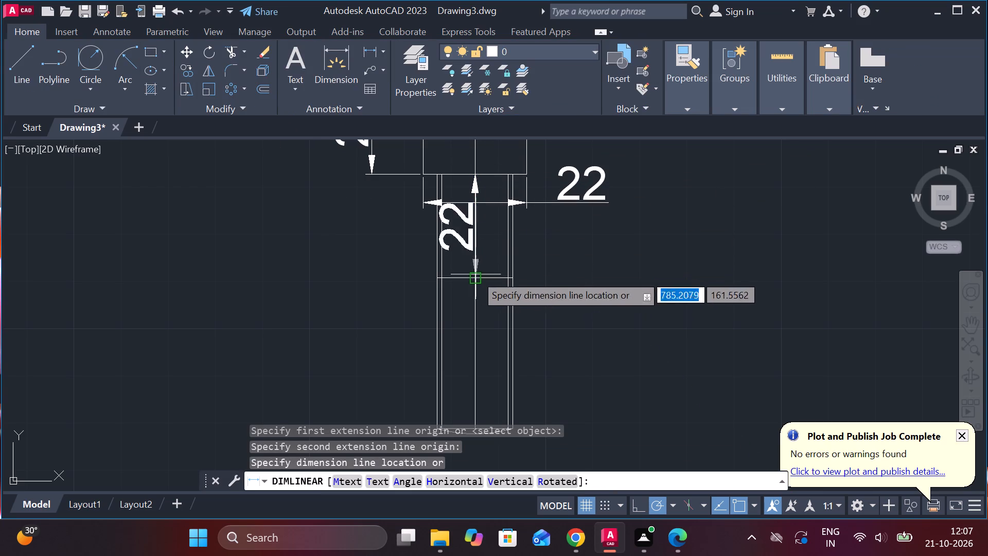
left_click(370, 171)
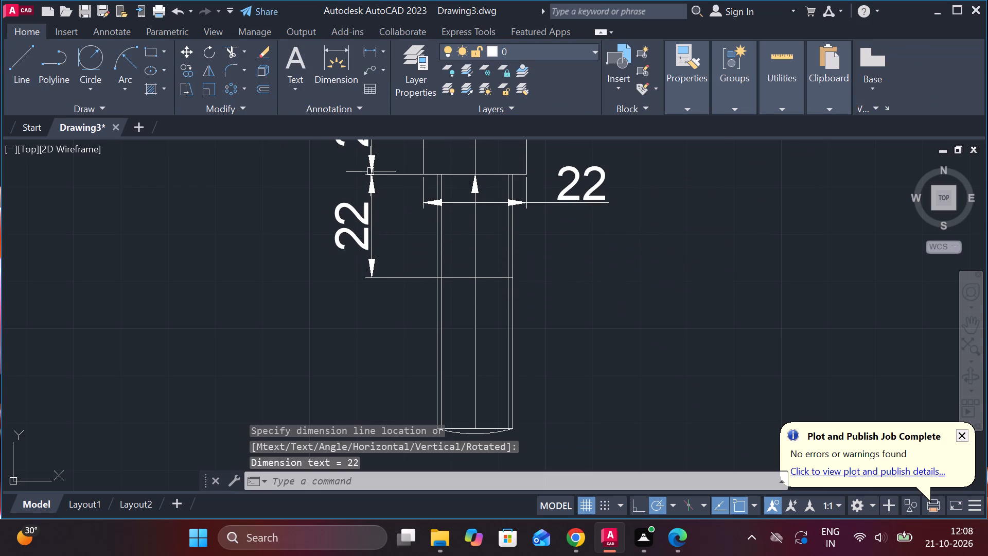
Dimension the distance from the lower section's horizontal line to its straight bottom edge, in line with the dimensions above.
left_click(372, 55)
middle_click_drag(485, 251, 470, 160)
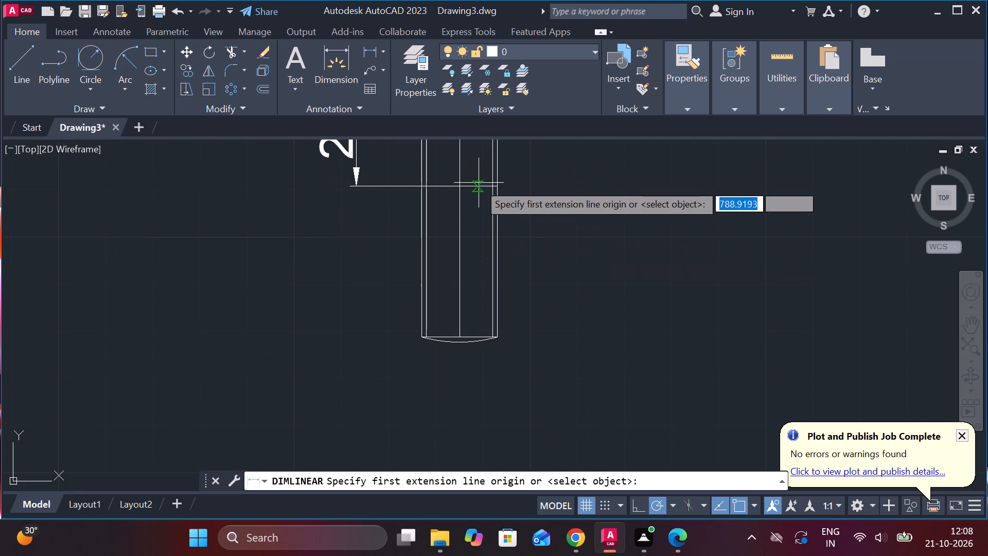
left_click(464, 185)
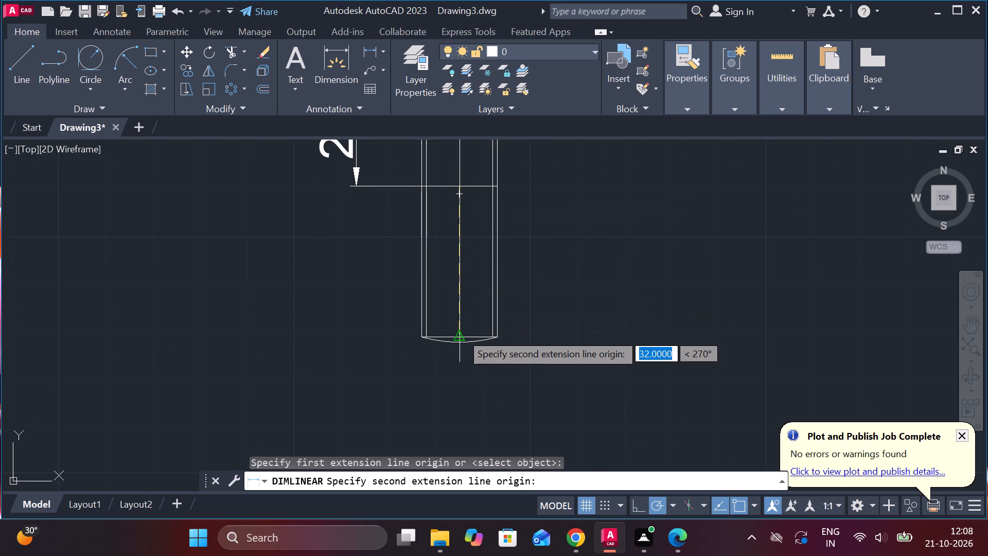
left_click(461, 333)
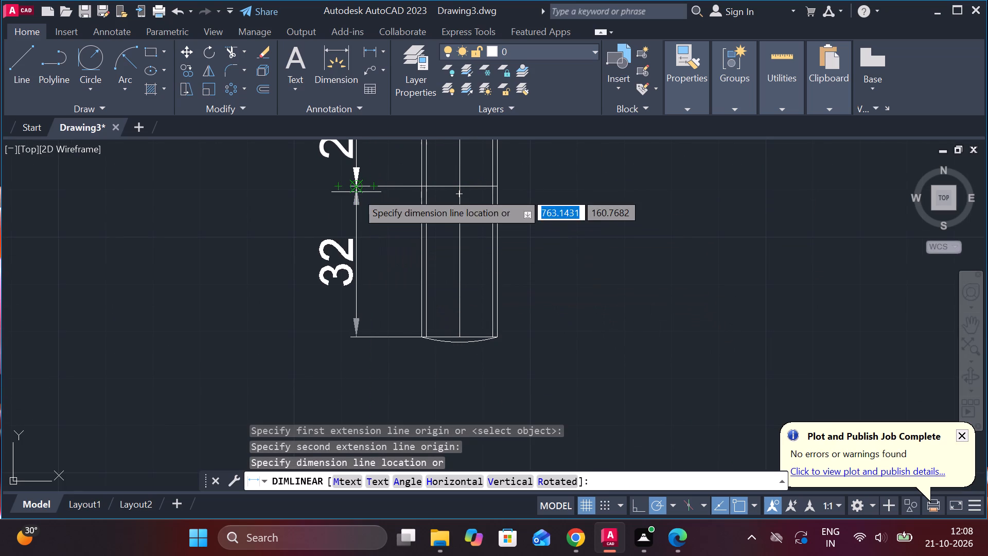
left_click(356, 192)
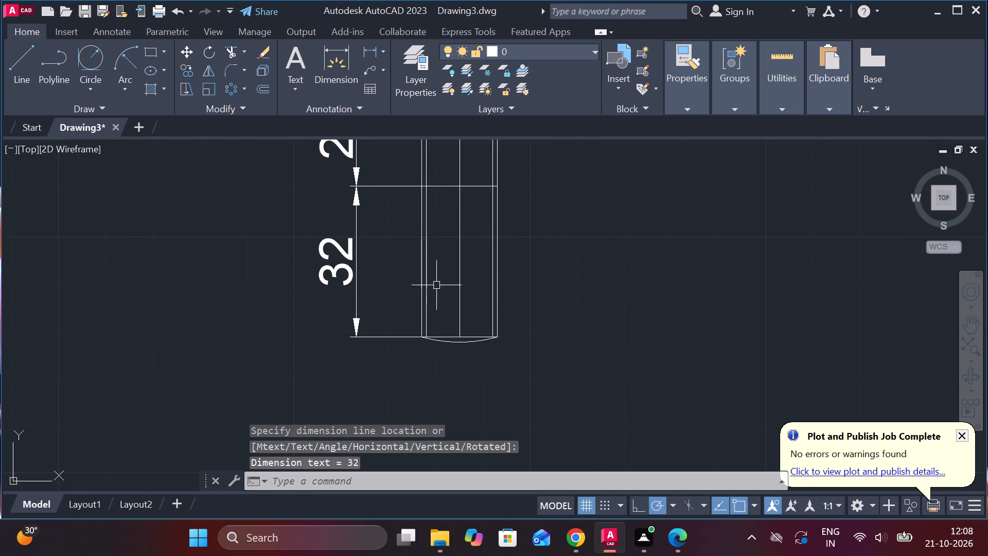
Dimension the lower narrow section's outer width below its rounded end.
key("space")
scroll(436, 340, "up", 2)
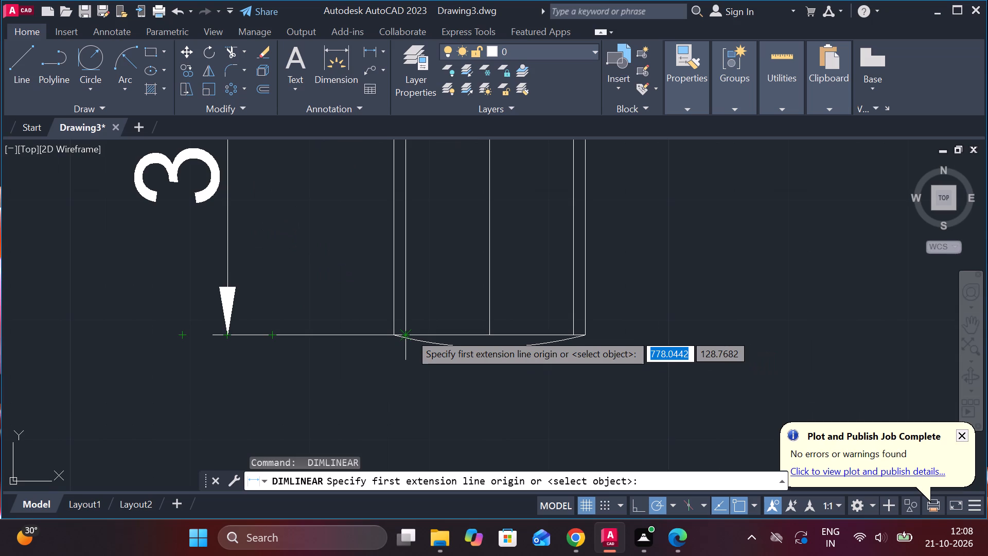
left_click(392, 332)
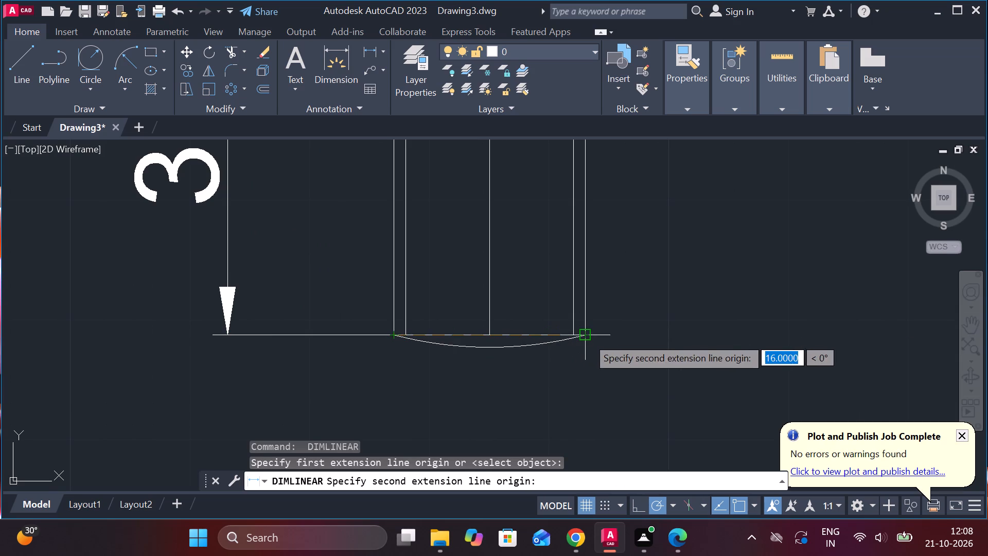
left_click(587, 337)
middle_click_drag(591, 379, 577, 301)
left_click(579, 376)
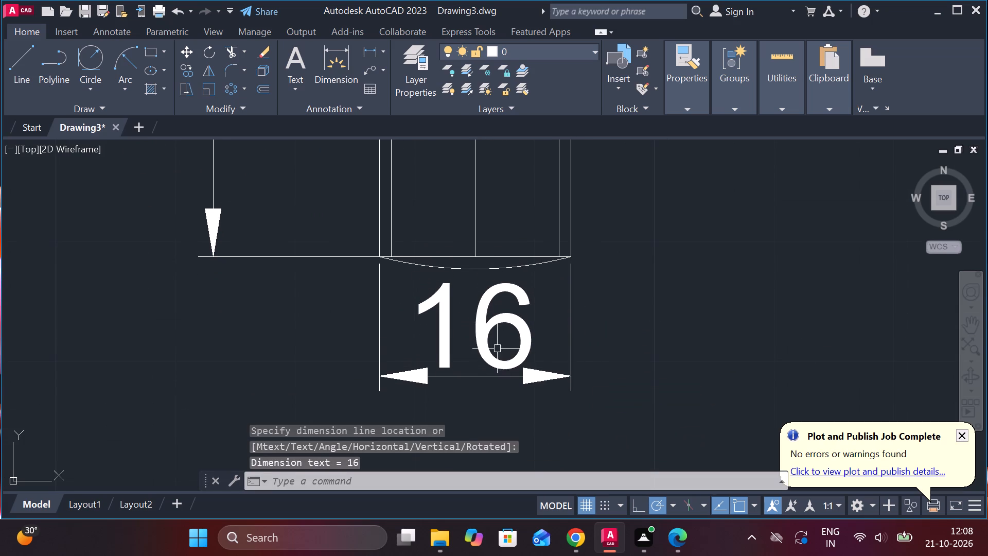
Change the lower end's width dimension text to M16.
double_click(495, 331)
key("m")
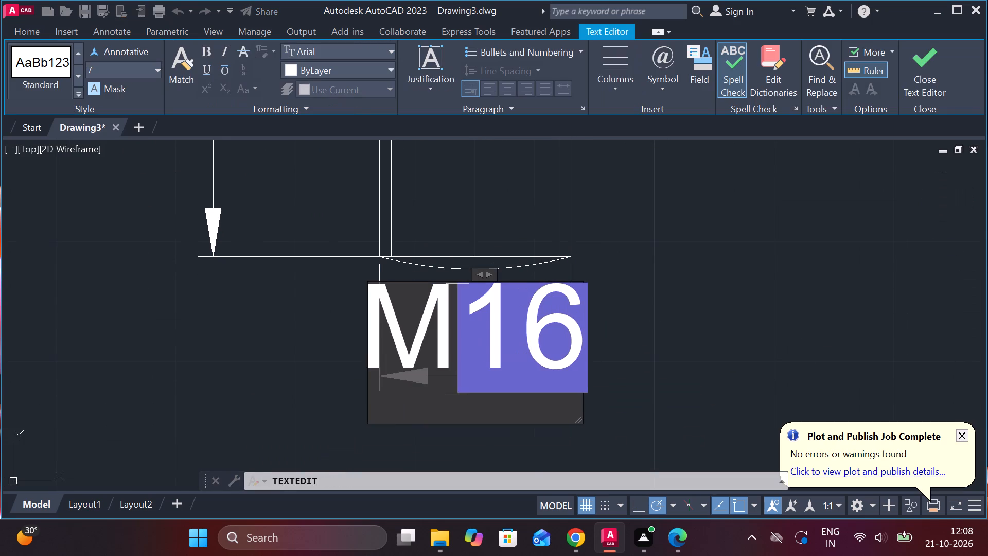
left_click(933, 97)
Dimension the shaft's overall length between its two straight end edges, placed on the side opposite the section length dimensions.
scroll(772, 270, "down", 2)
middle_click_drag(770, 261, 679, 293)
scroll(733, 278, "down", 1)
scroll(670, 253, "down", 1)
middle_click_drag(699, 241, 617, 275)
middle_click_drag(672, 238, 629, 274)
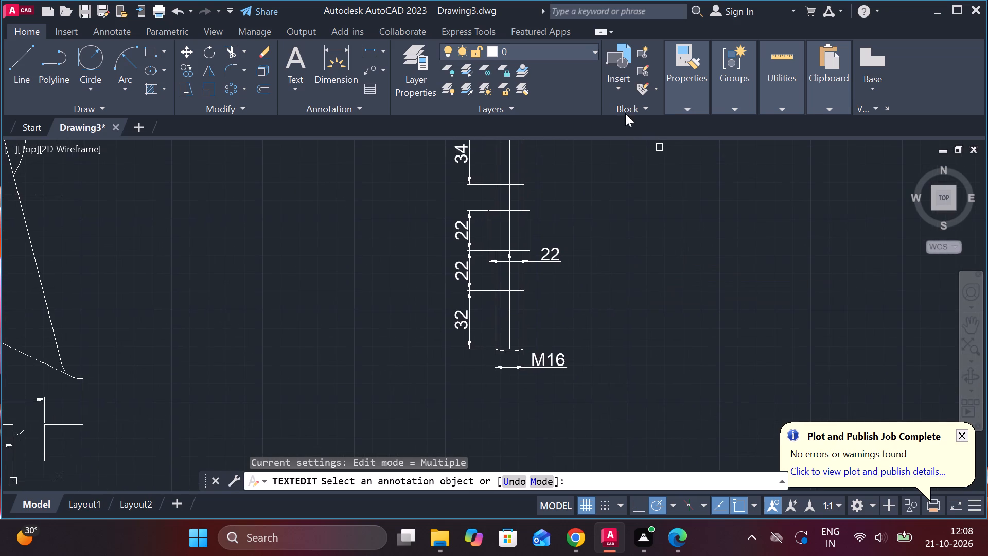
left_click(370, 53)
middle_click_drag(578, 233, 531, 269)
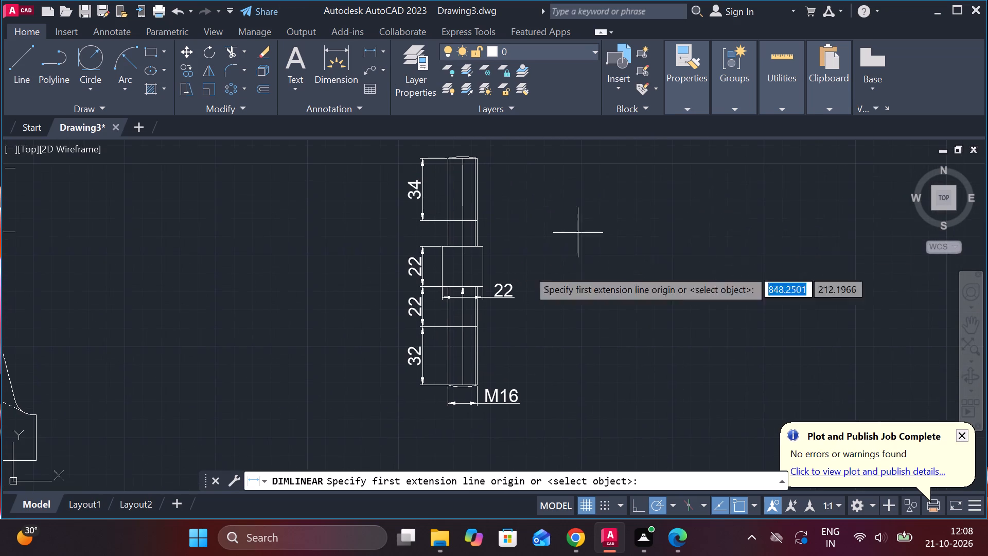
scroll(471, 155, "up", 3)
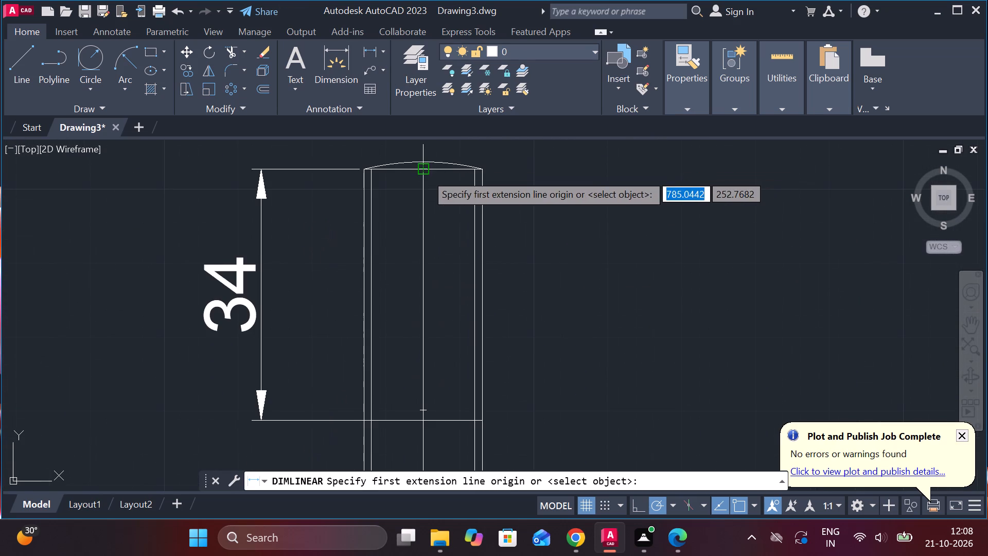
left_click(426, 173)
scroll(437, 200, "down", 3)
middle_click_drag(448, 332, 448, 278)
scroll(460, 342, "up", 2)
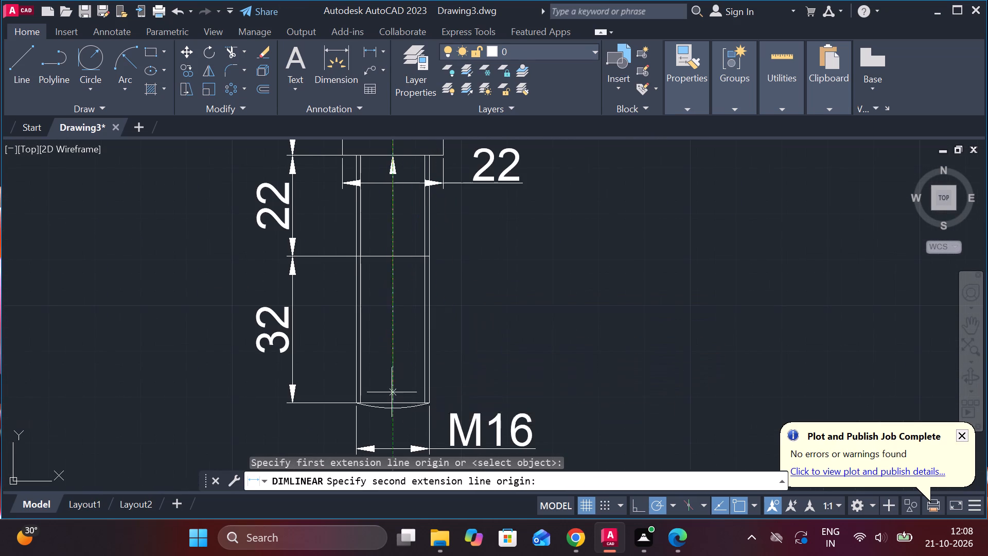
left_click(387, 403)
scroll(542, 335, "down", 1)
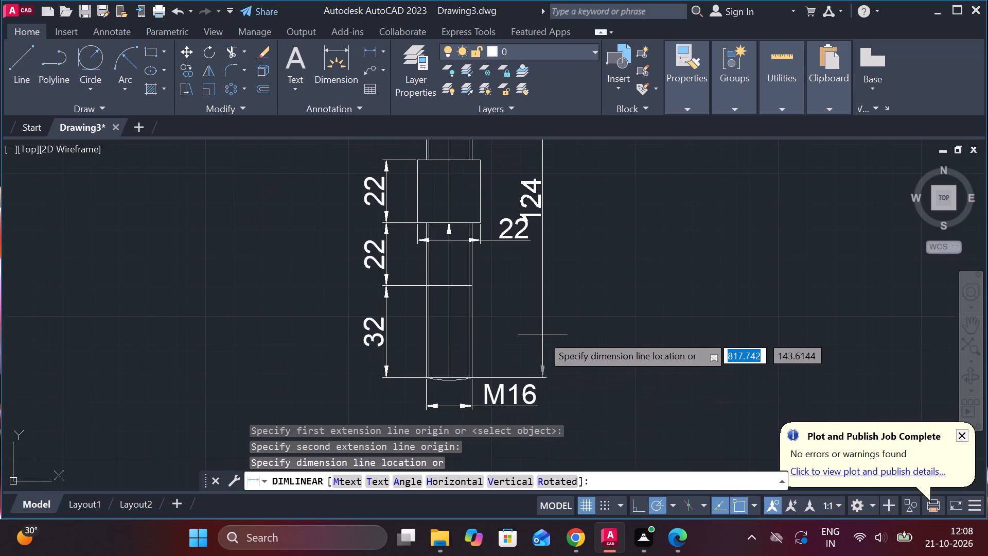
left_click(559, 317)
Trim both inner thread lines between the upper section's horizontal line and the wide section's top edge.
scroll(586, 317, "down", 1)
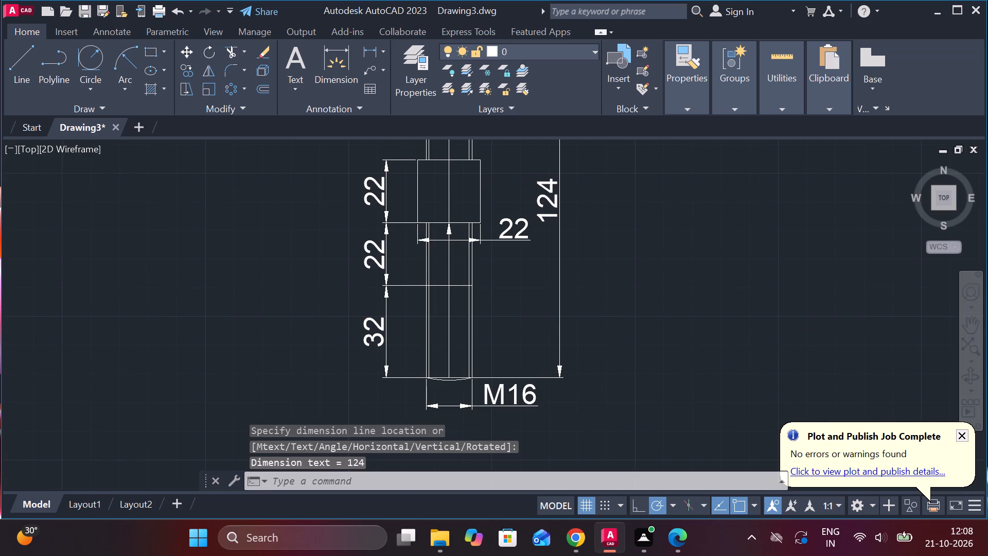
scroll(598, 317, "down", 1)
scroll(598, 317, "up", 1)
middle_click_drag(607, 317, 599, 236)
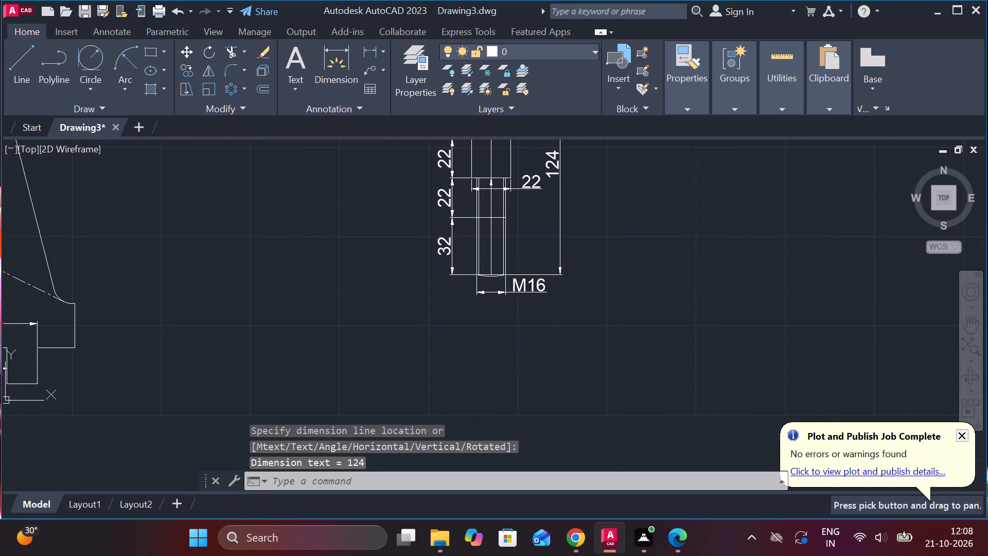
middle_click_drag(603, 219, 602, 410)
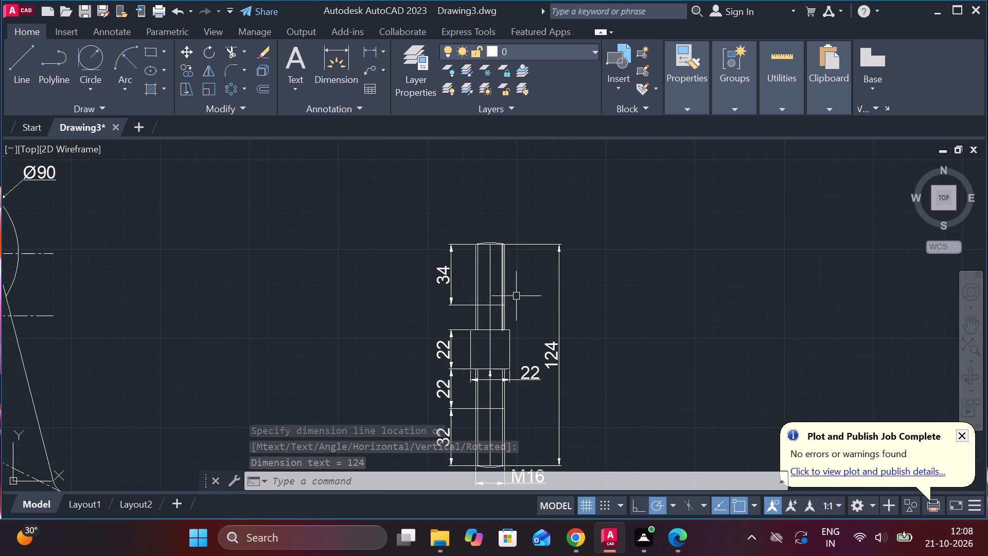
scroll(516, 296, "up", 1)
middle_click_drag(522, 306, 525, 264)
scroll(498, 296, "up", 1)
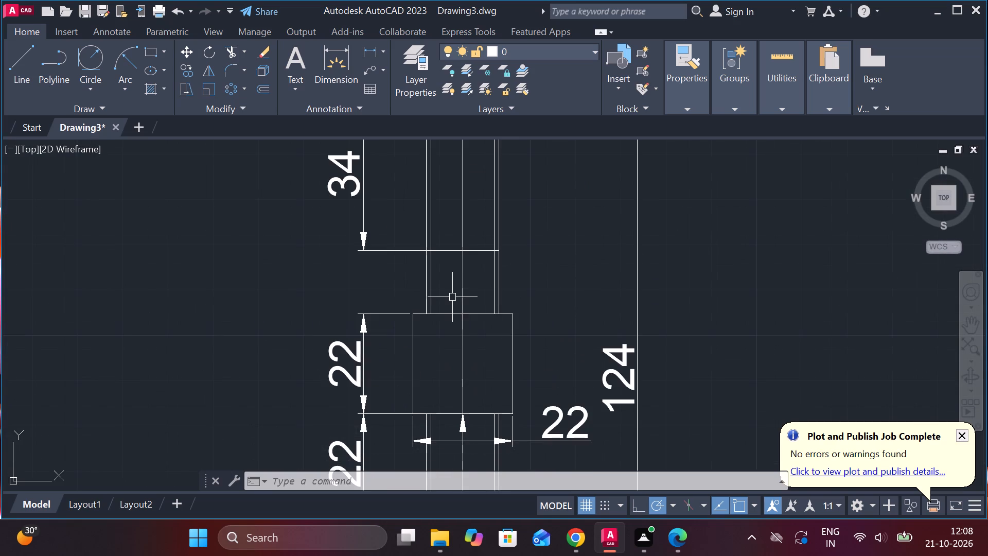
type("TR")
key("space")
left_click(433, 284)
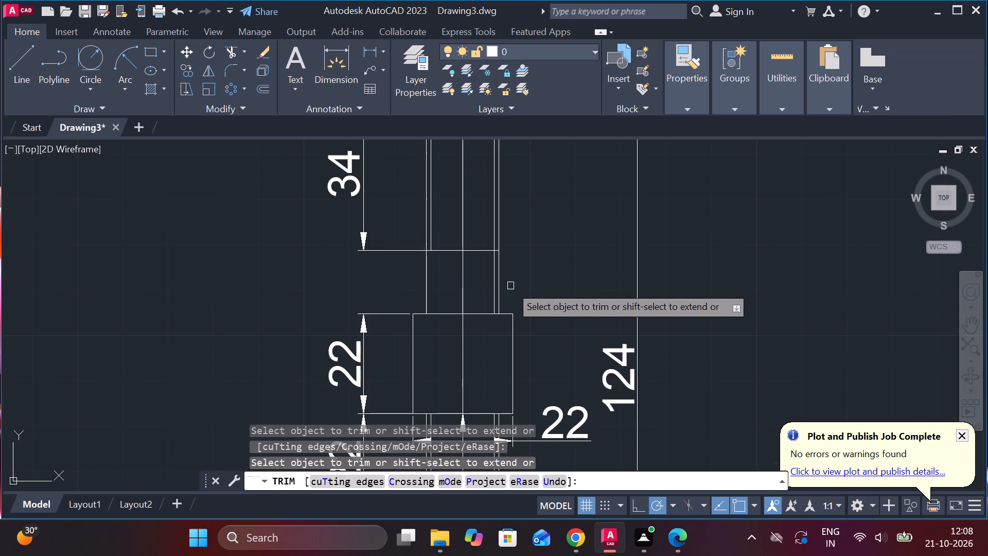
left_click(490, 267)
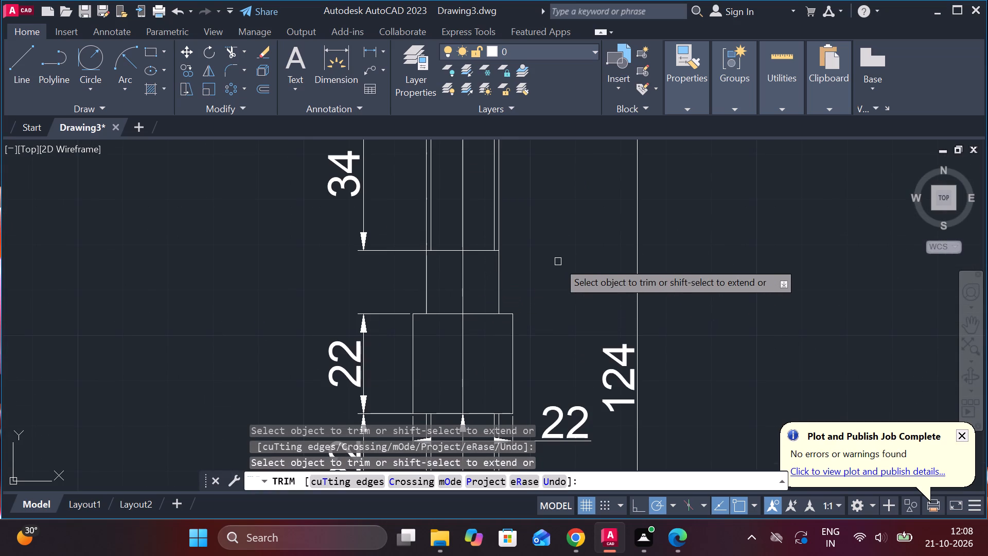
key("Escape")
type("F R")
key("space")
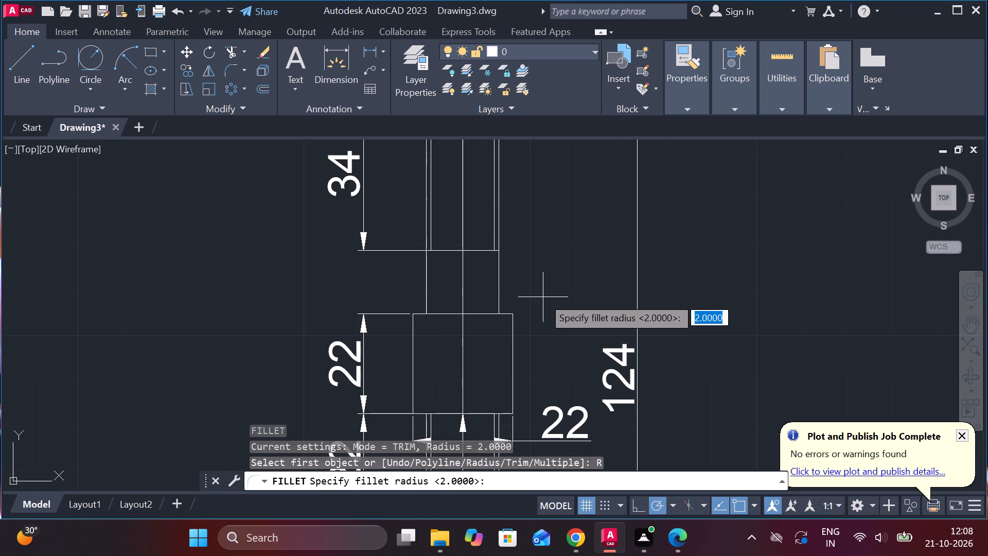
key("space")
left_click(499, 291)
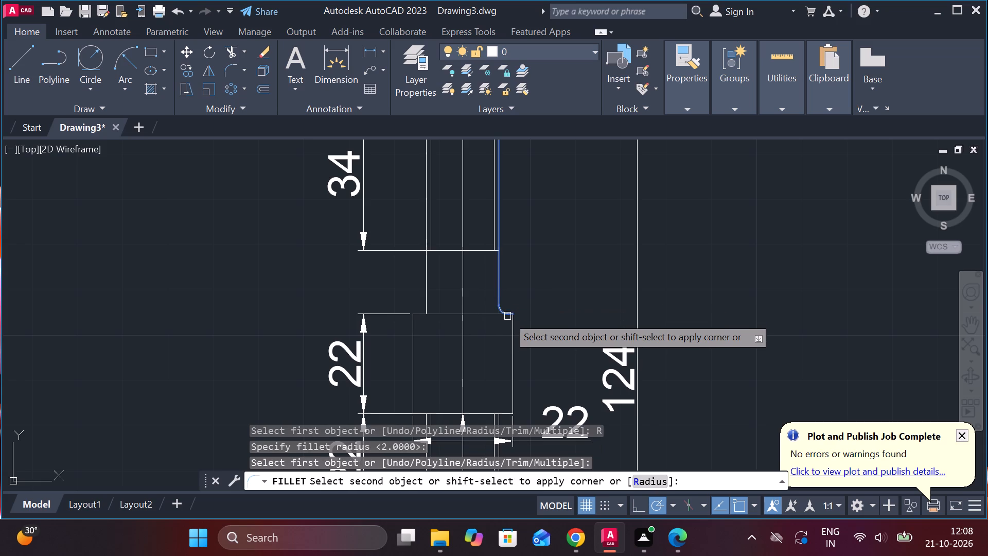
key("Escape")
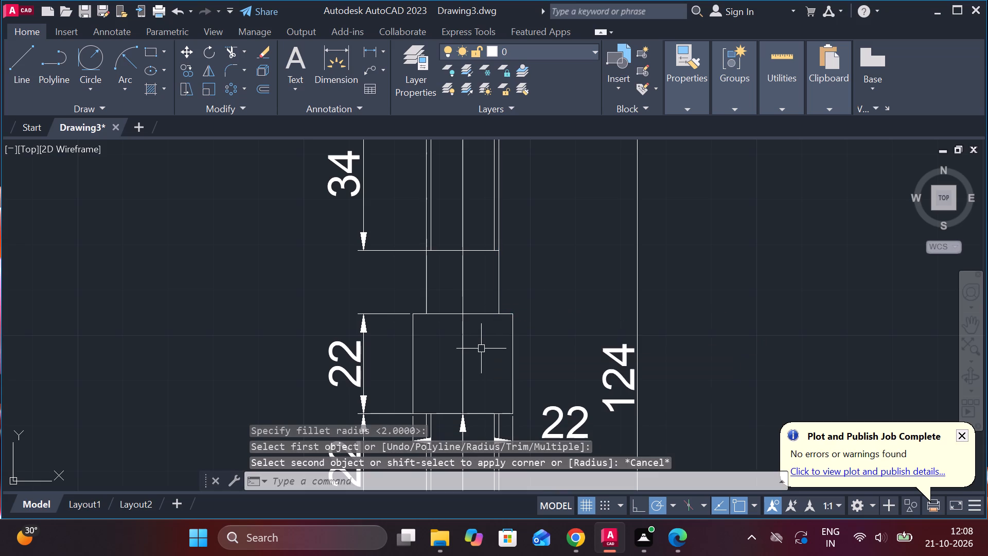
Trim the wide section's top edge away between the two sides of the upper narrow section.
type("TR")
key("space")
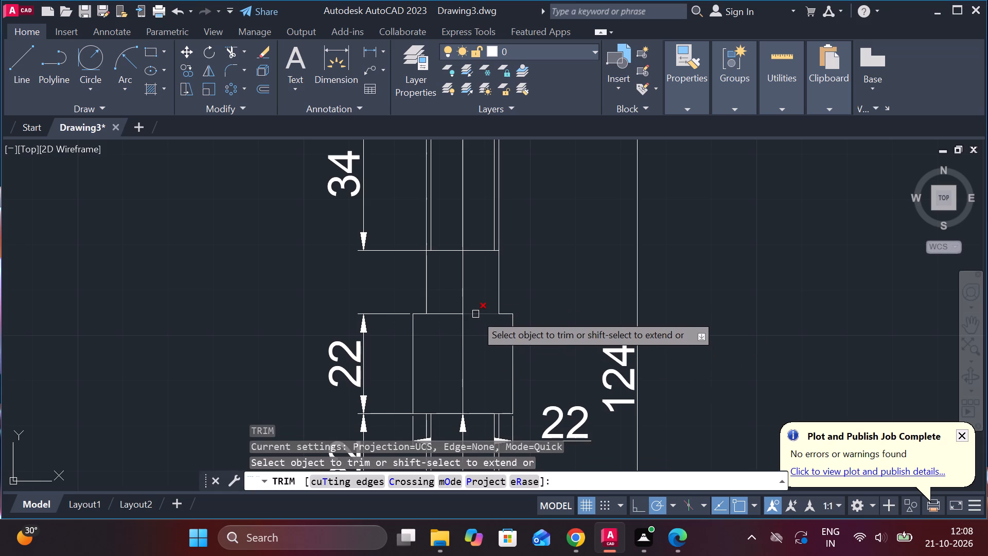
left_click(475, 314)
left_click(442, 318)
left_click(447, 311)
key("Escape")
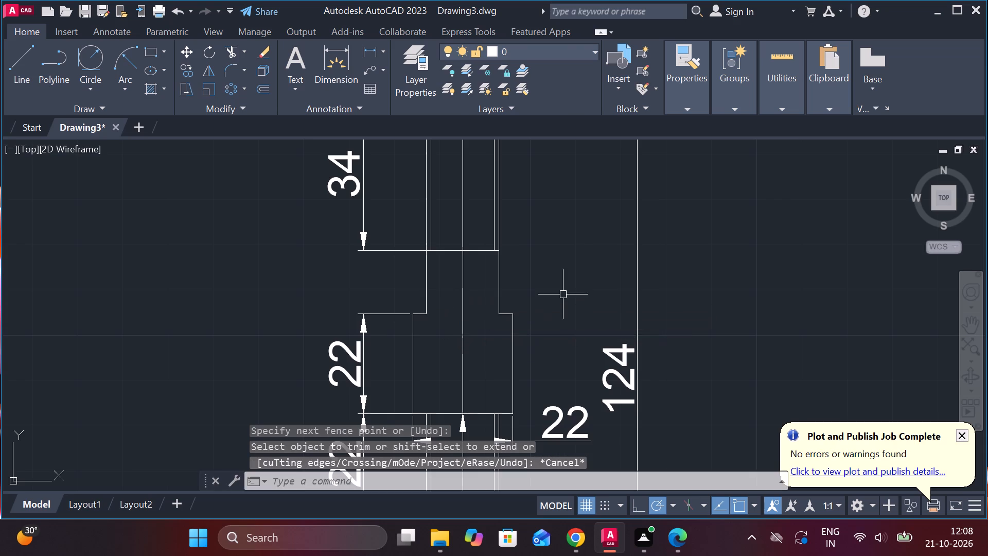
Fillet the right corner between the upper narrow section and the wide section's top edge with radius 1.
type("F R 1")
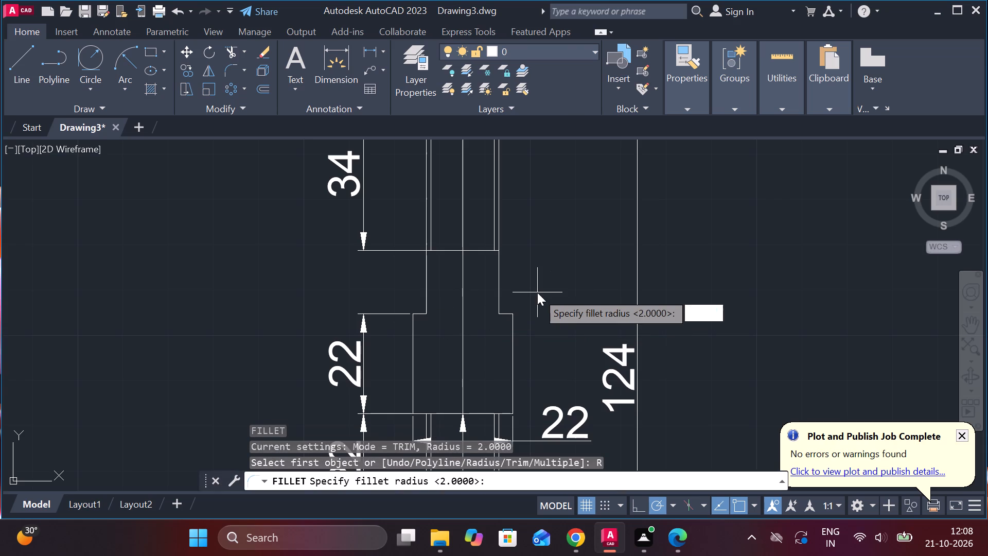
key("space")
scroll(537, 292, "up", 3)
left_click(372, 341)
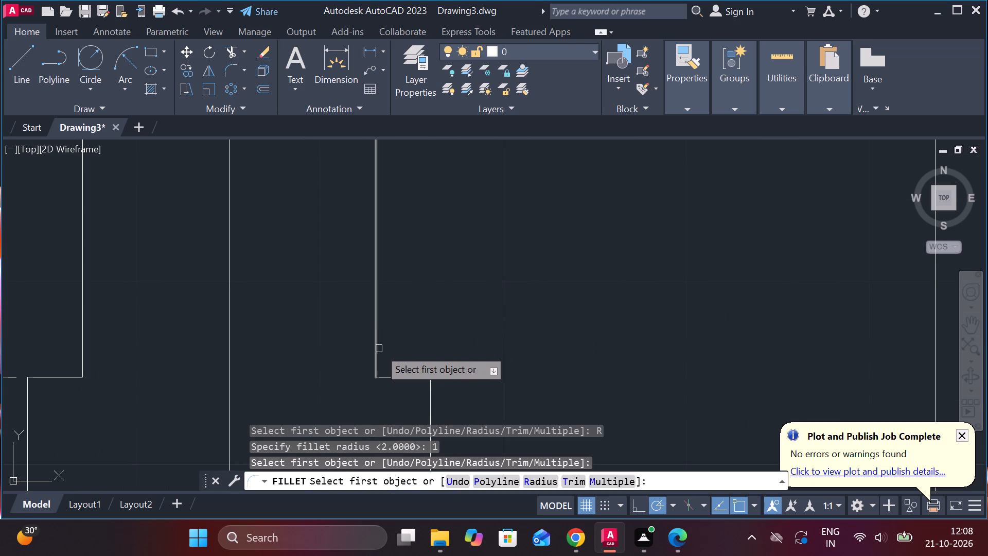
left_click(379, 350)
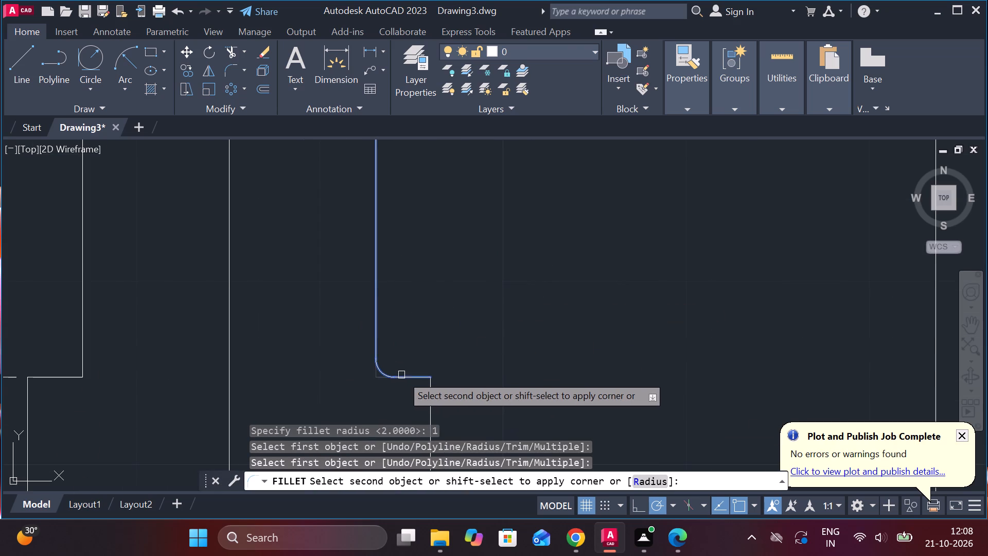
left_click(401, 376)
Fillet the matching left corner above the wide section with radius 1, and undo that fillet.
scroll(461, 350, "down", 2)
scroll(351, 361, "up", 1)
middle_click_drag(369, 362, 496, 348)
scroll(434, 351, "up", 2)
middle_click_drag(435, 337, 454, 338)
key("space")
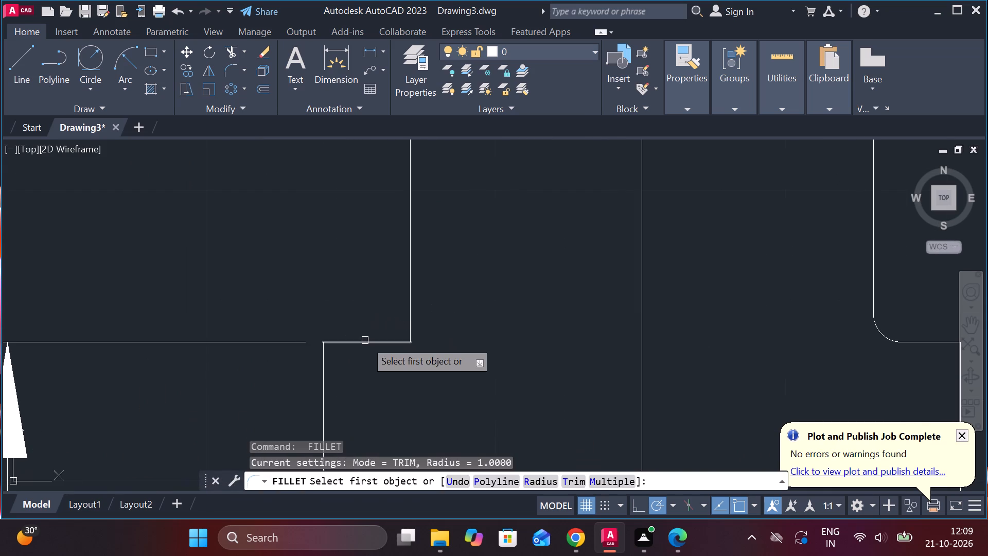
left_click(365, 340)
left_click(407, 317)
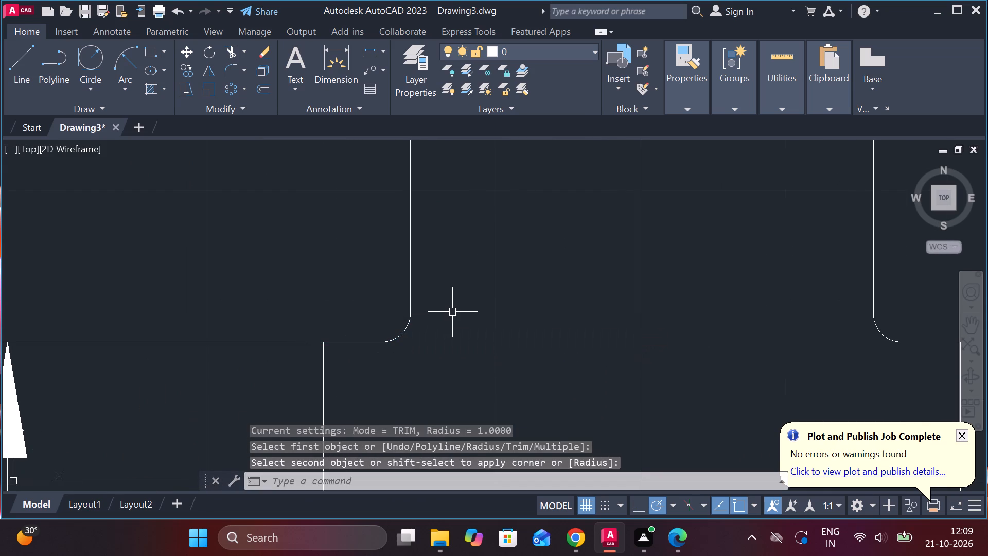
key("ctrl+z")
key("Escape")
Fillet the left and right corners between the upper narrow section and the wide section's top edge with radius 2.
type("F R 2")
key("space")
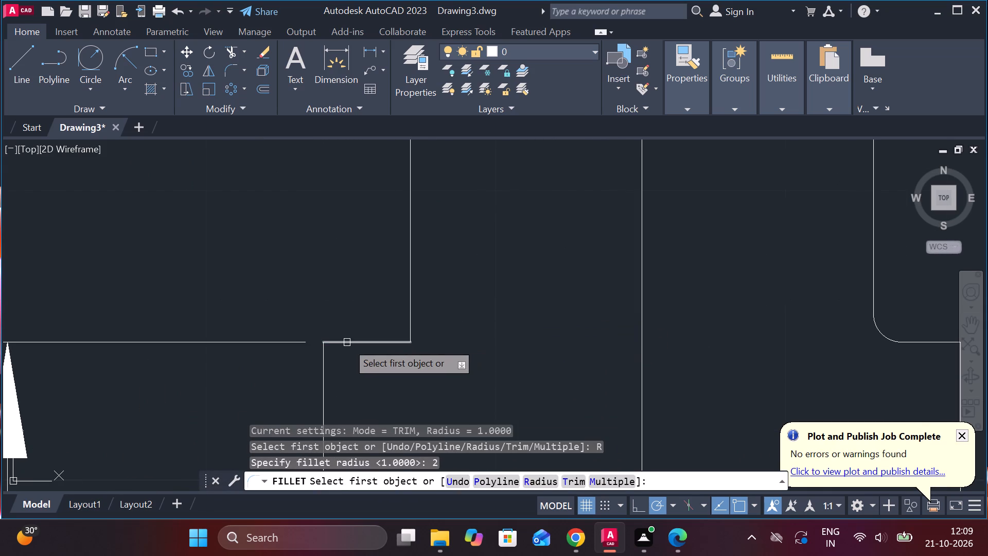
left_click(347, 342)
left_click(411, 307)
scroll(454, 310, "down", 2)
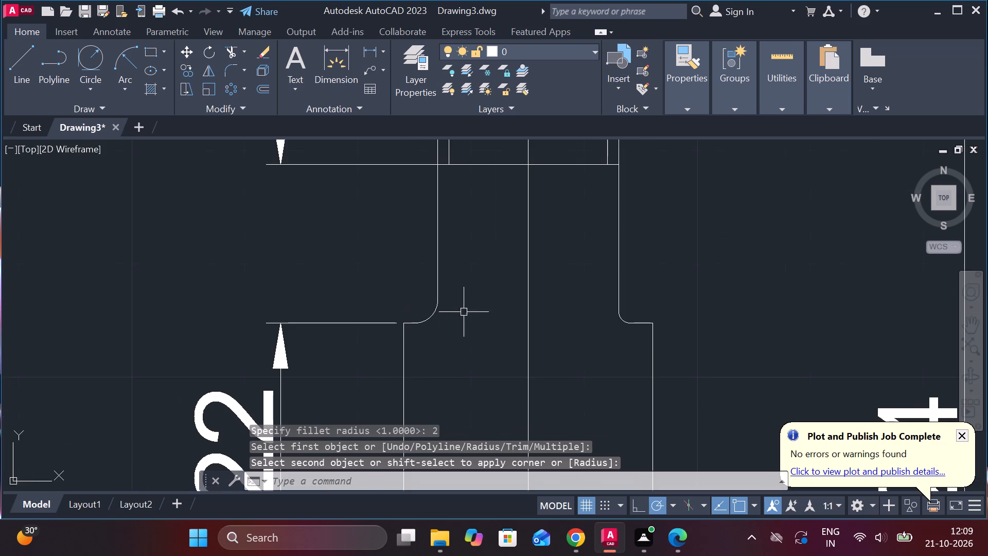
key("space")
left_click(619, 284)
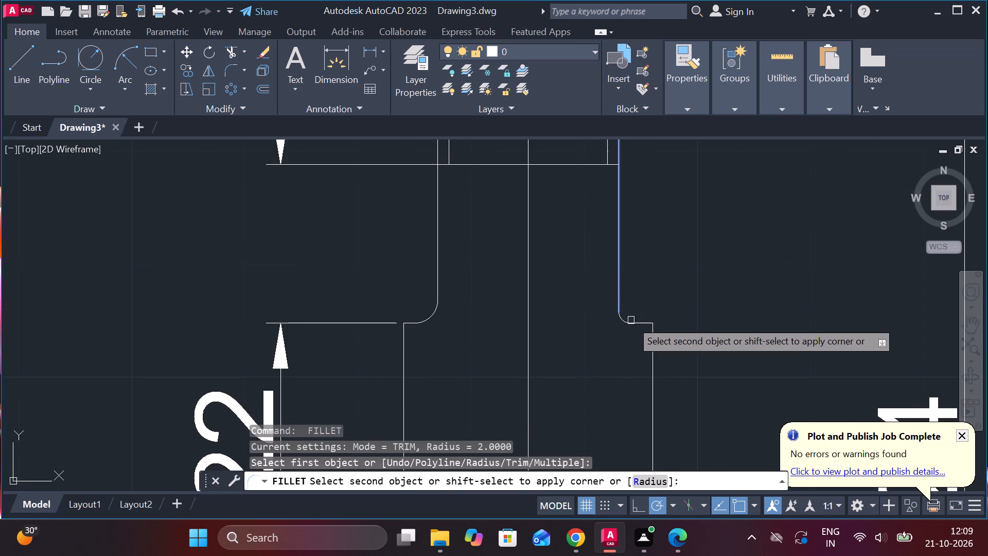
left_click(642, 325)
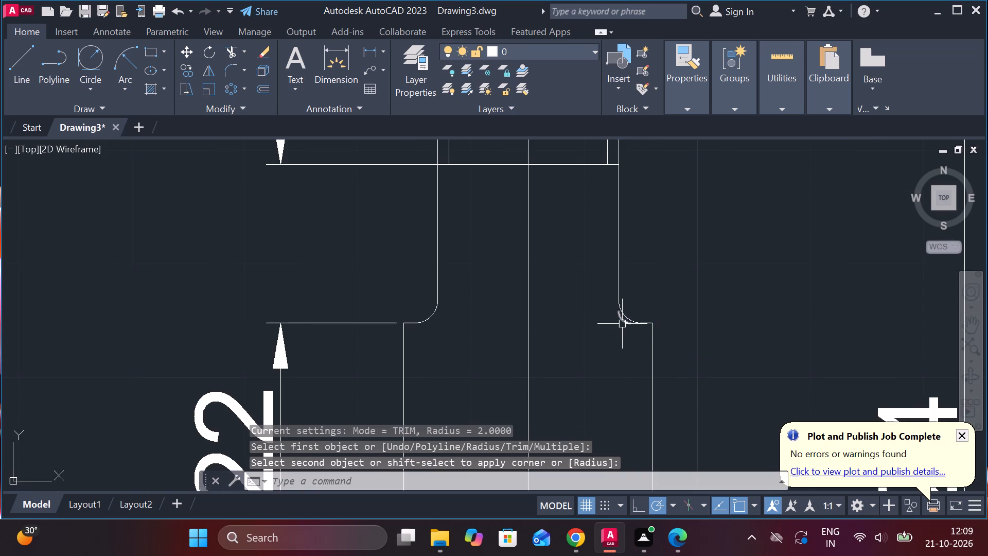
Erase the leftover radius 1 arc at the right corner above the wide section.
left_click(622, 324)
type("E")
key("space")
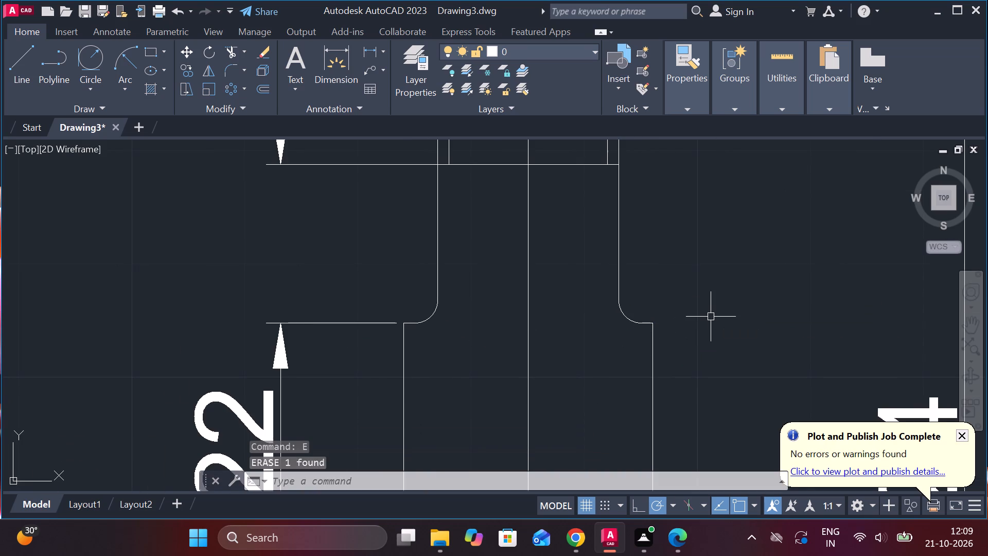
key("w")
key("Escape")
Extend the wide section's top edge across the shaft between the two filleted corners.
type("EX")
key("space")
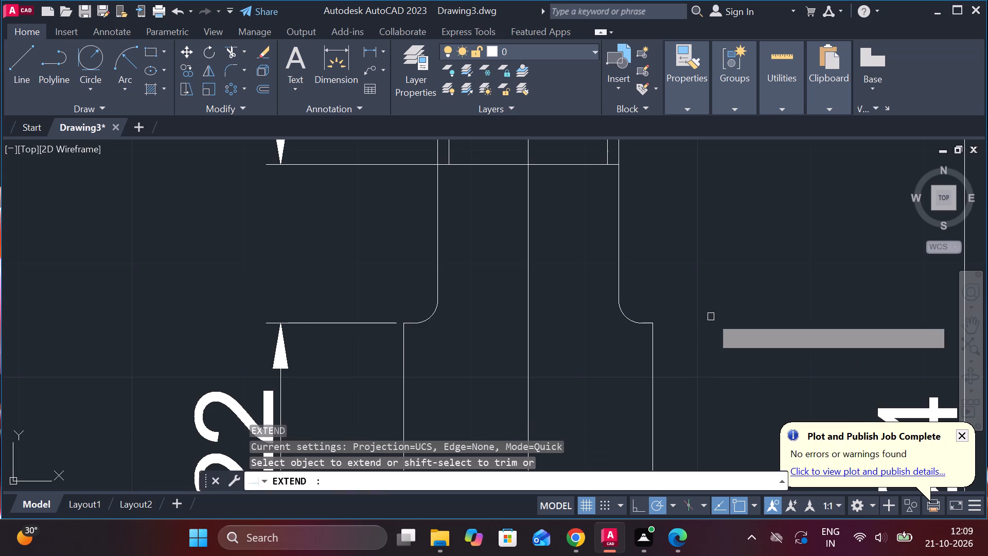
left_click(645, 323)
left_click(573, 323)
scroll(633, 310, "down", 2)
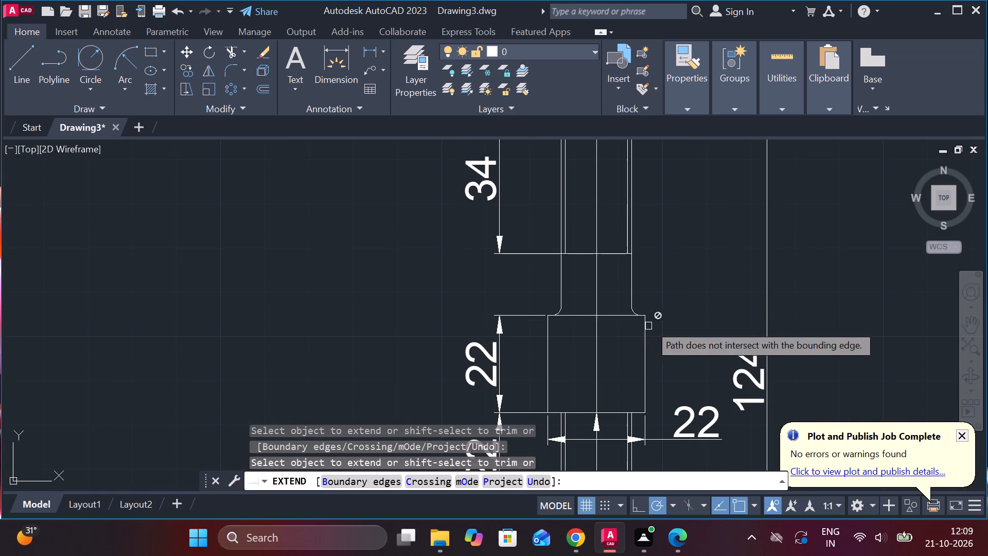
middle_click_drag(651, 324, 606, 154)
middle_click(625, 324)
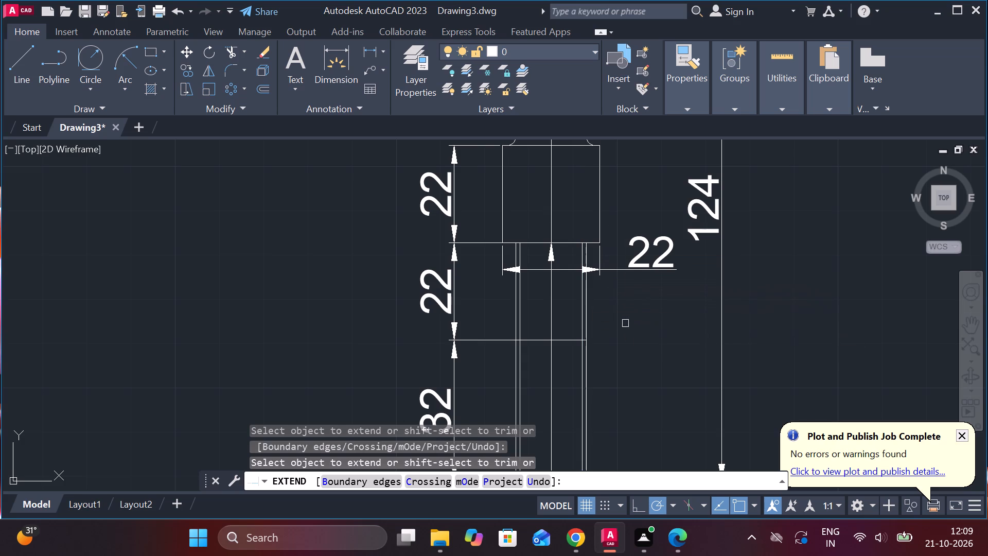
key("Escape")
Trim both inner thread lines between the wide section's bottom edge and the lower section's horizontal line.
scroll(622, 320, "down", 1)
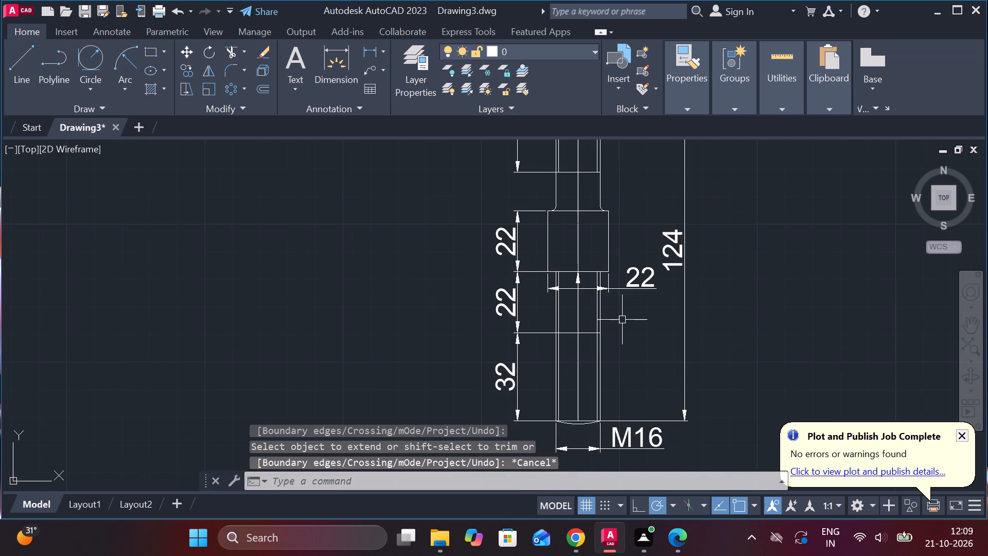
scroll(622, 320, "up", 1)
key("r")
key("Escape")
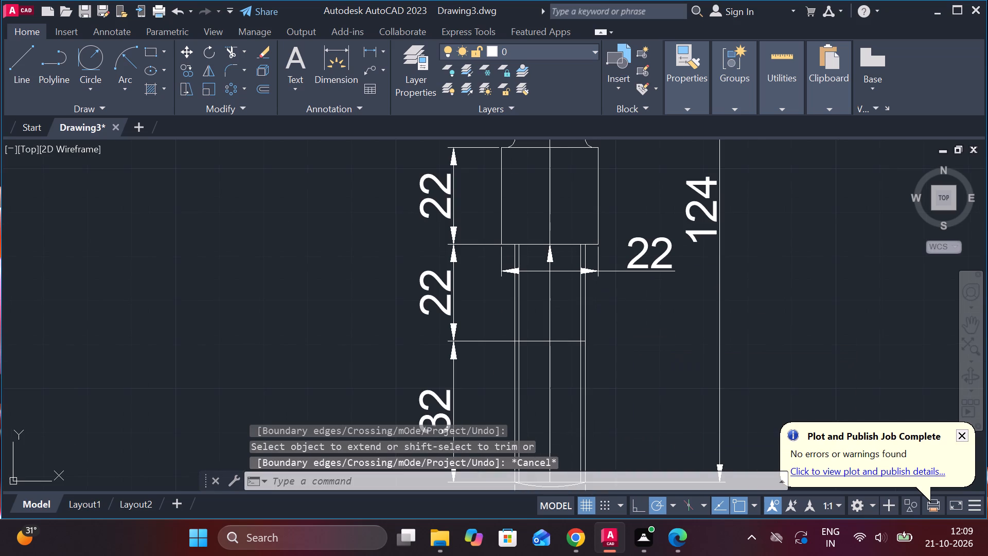
type("TR")
key("space")
scroll(604, 315, "up", 2)
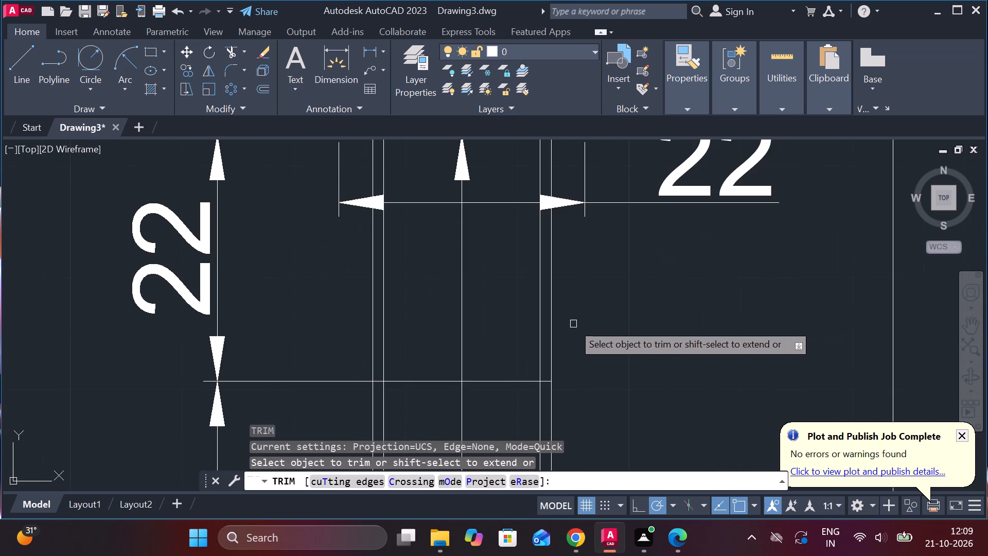
left_click(540, 300)
scroll(480, 307, "down", 2)
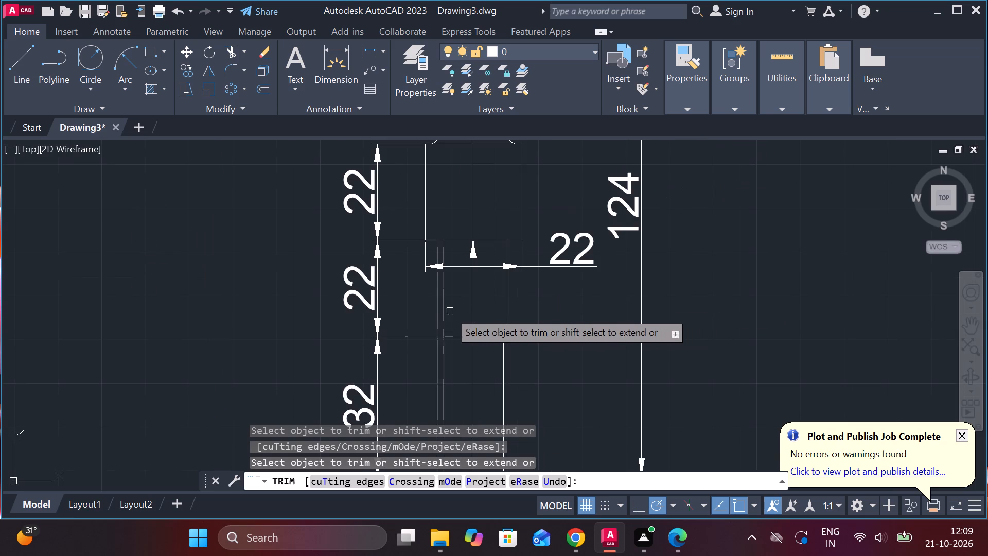
left_click(444, 306)
scroll(505, 315, "down", 2)
middle_click_drag(535, 334, 538, 336)
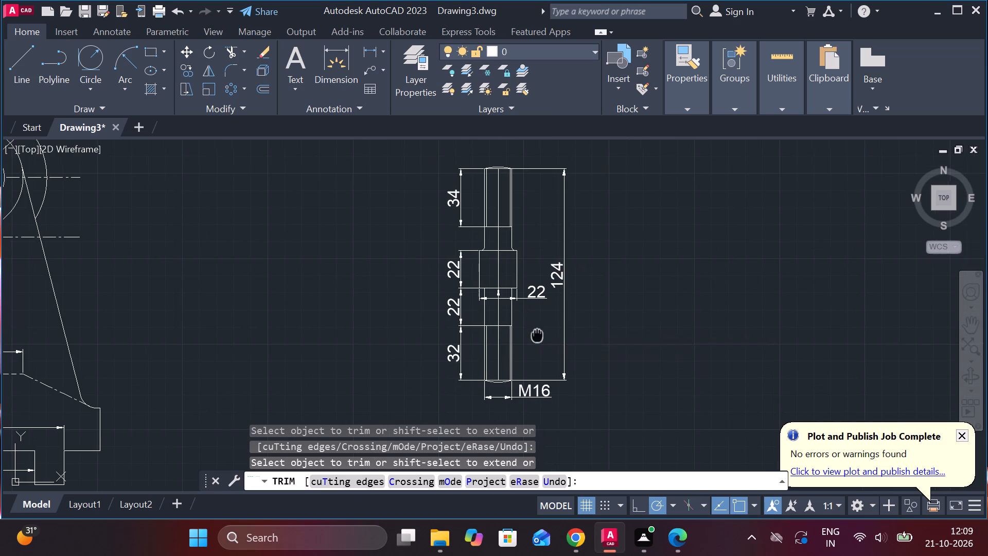
middle_click_drag(538, 336, 545, 287)
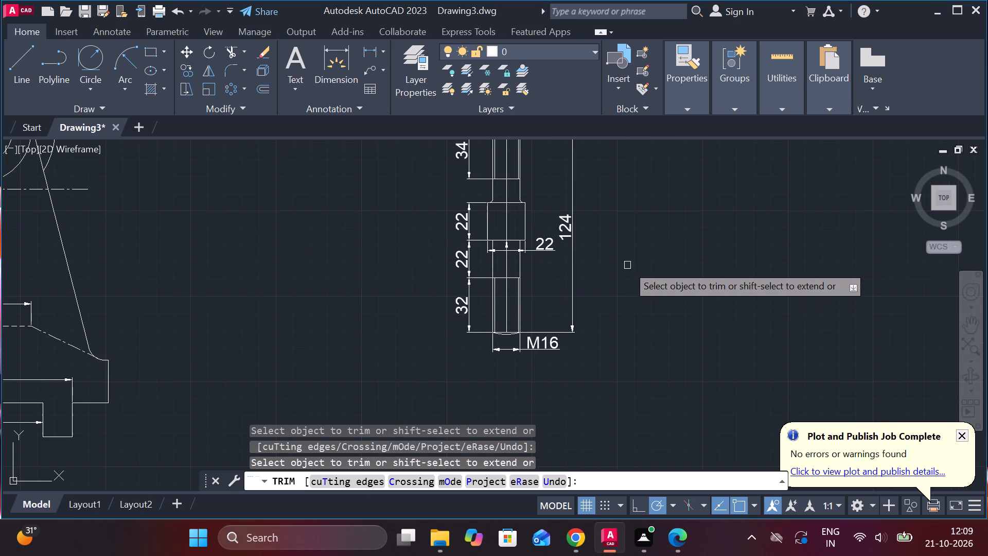
Copy the 1.BODY (CAST IRON) 1 NO. label from below the body's plan view to below the stepped shaft.
middle_click_drag(636, 268, 648, 356)
middle_click_drag(650, 327, 640, 221)
key("Escape")
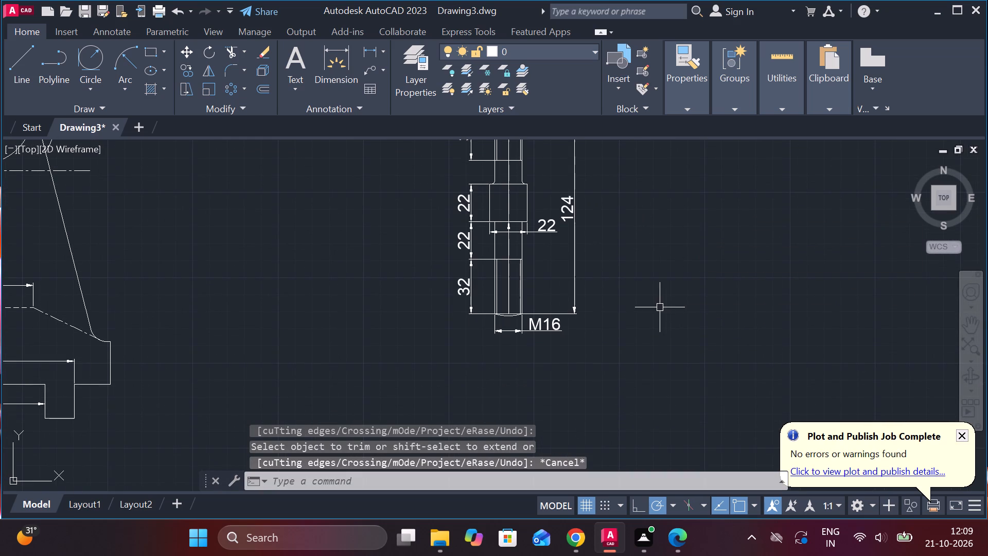
scroll(637, 309, "down", 3)
middle_click_drag(467, 359, 517, 289)
scroll(469, 359, "up", 1)
middle_click_drag(548, 298, 549, 230)
left_click(420, 368)
type("CO")
key("Return")
left_click(466, 407)
middle_click_drag(862, 254, 850, 268)
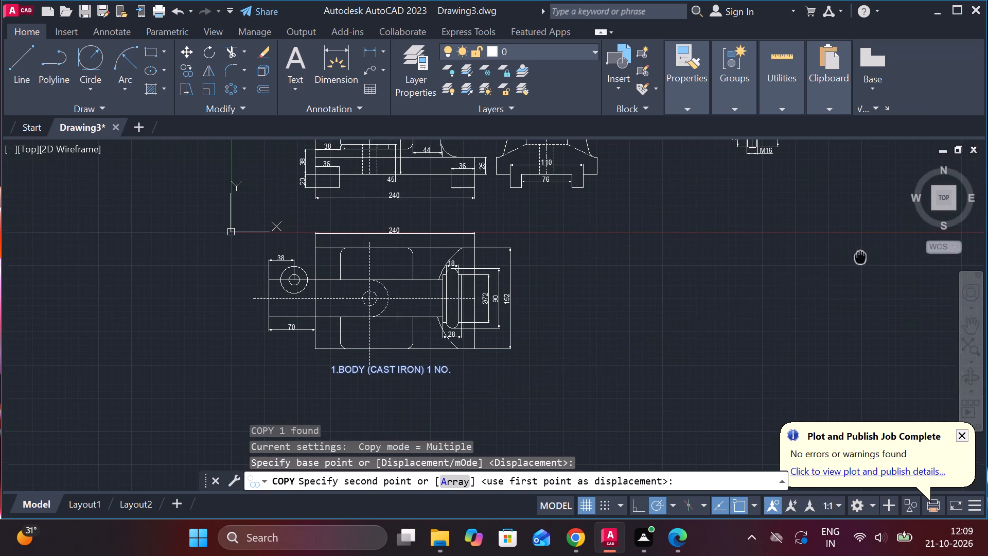
middle_click_drag(850, 268, 753, 401)
scroll(734, 376, "up", 1)
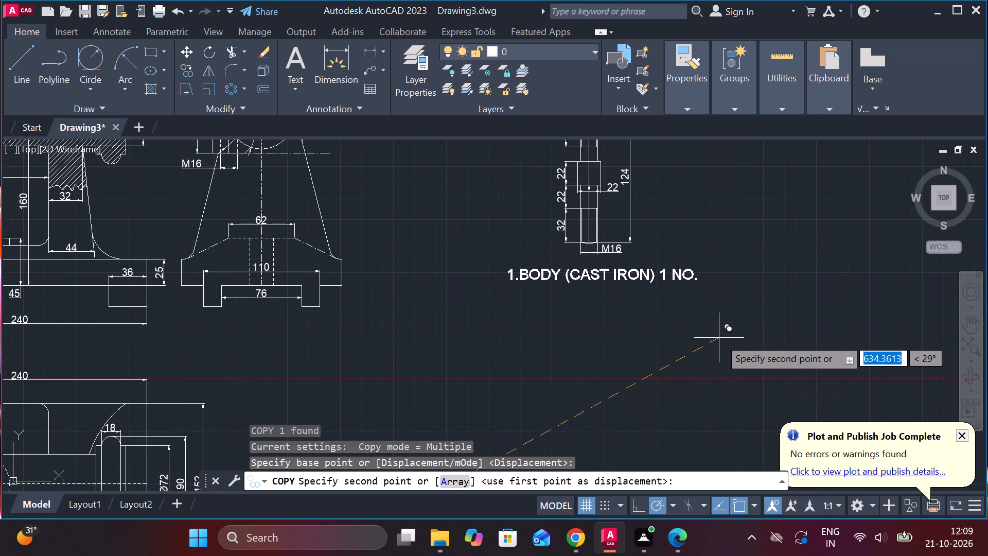
left_click(718, 335)
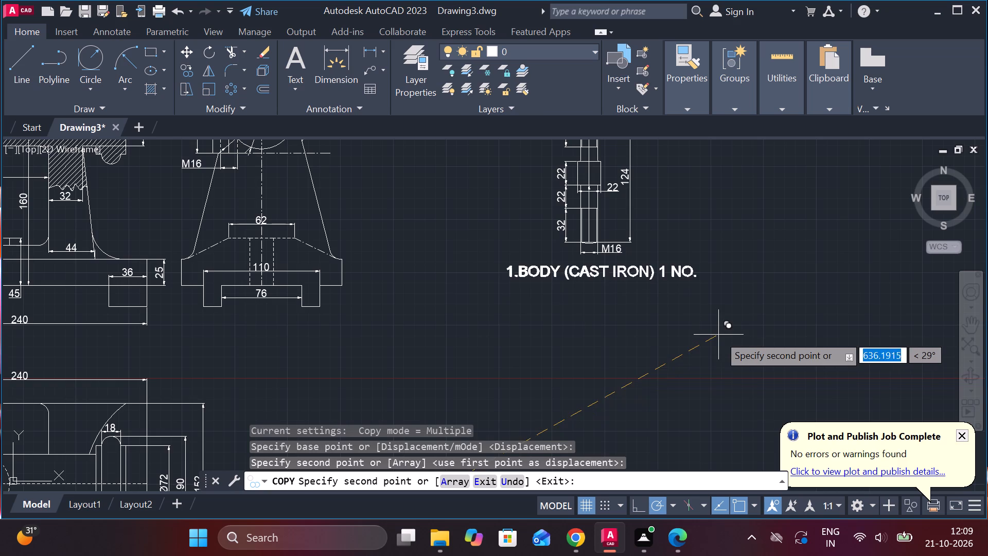
key("Escape")
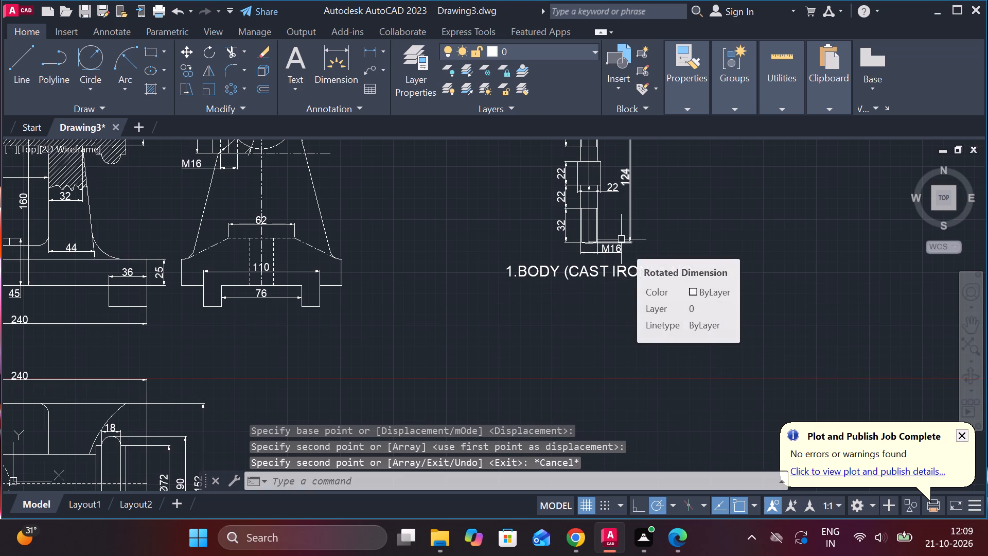
Change the copied label's item number to 2 and its part name to STUD.
scroll(633, 285, "up", 2)
double_click(424, 240)
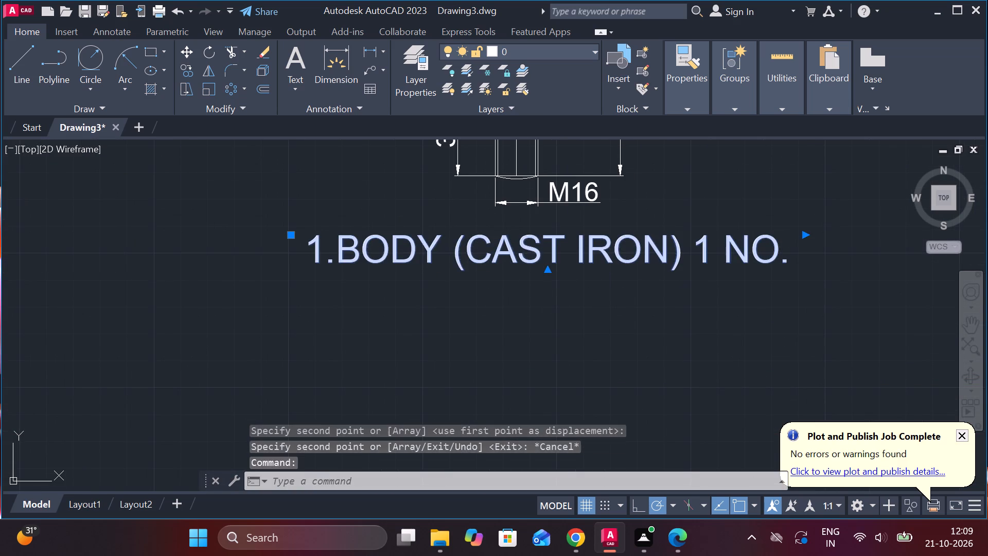
left_click(321, 251)
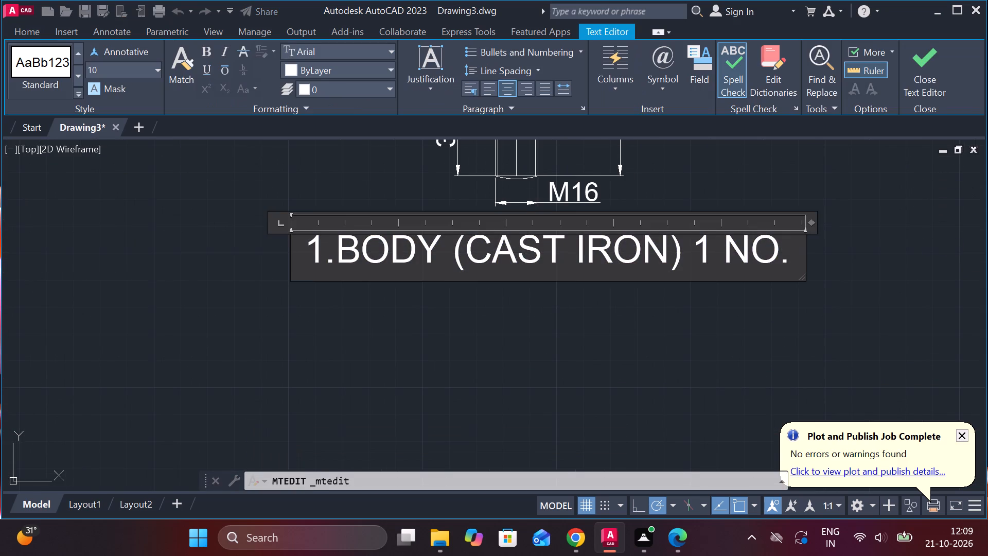
key("BackSpace")
key("2")
left_click(433, 252)
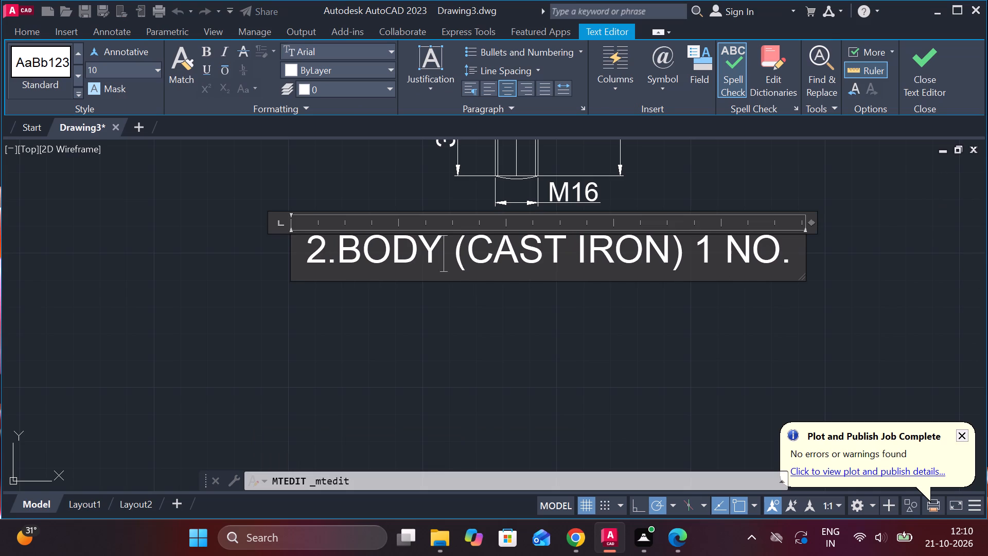
key("BackSpace")
key("BackSpace")
key("BackSpace")
key("BackSpace")
type("STUD")
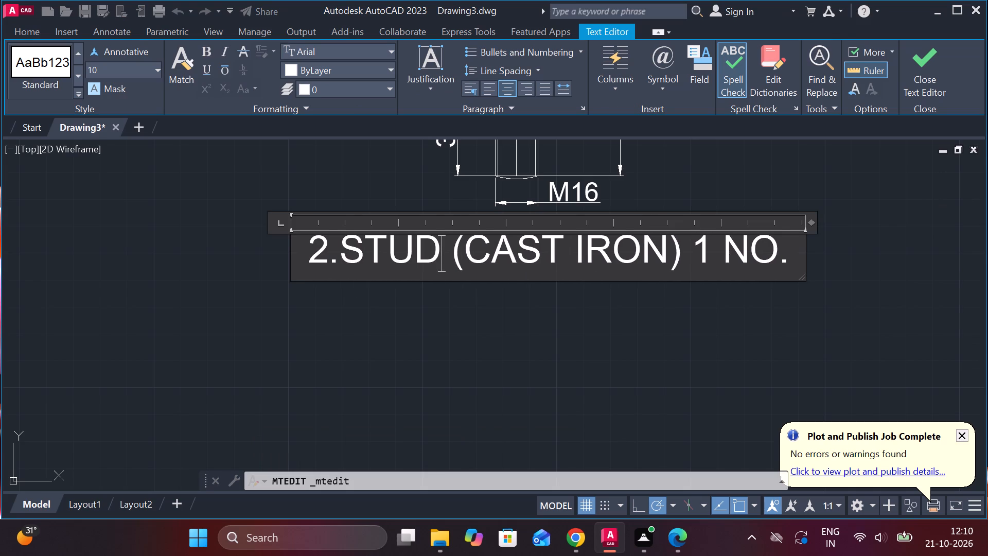
Change the material in the stud label to MILD STEEL and finish the text edit.
left_click(669, 244)
key("BackSpace")
key("BackSpace")
key("BackSpace")
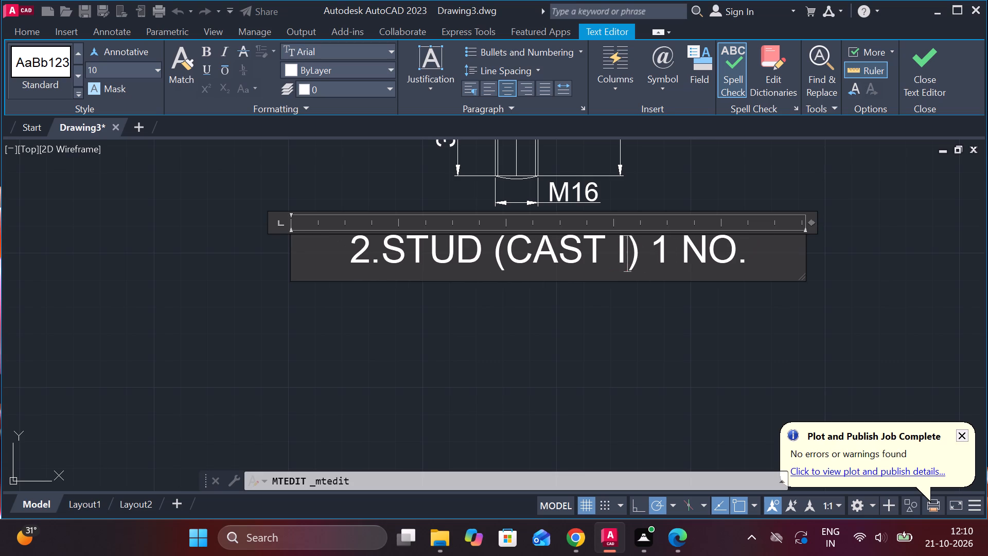
key("BackSpace")
key("BackSpace")
key("BackSpace")
key("BackSpace")
key("BackSpace")
key("BackSpace")
type("MILD STEEL")
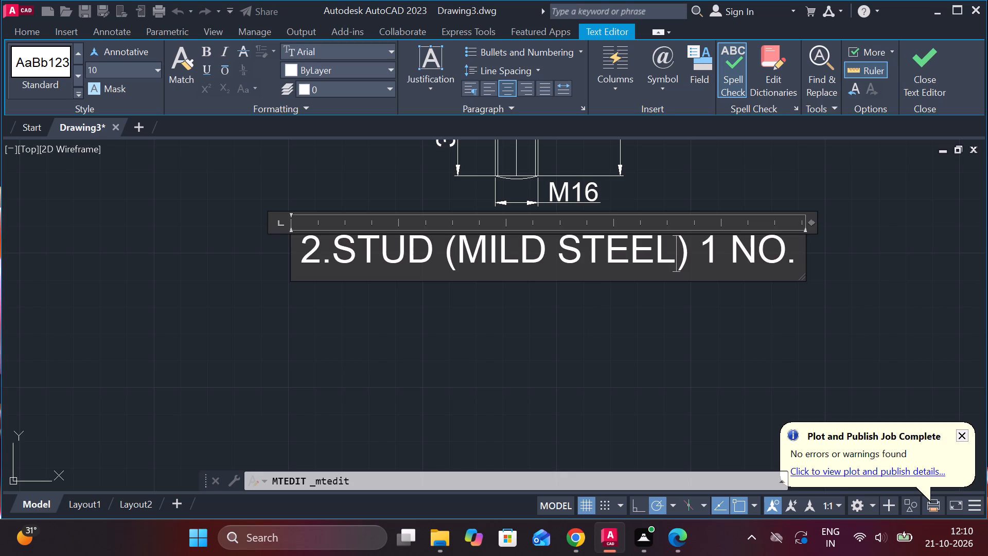
left_click(914, 77)
Move the dimensioned stud drawing together with its label about 147 units closer to the body's side view.
scroll(751, 276, "down", 4)
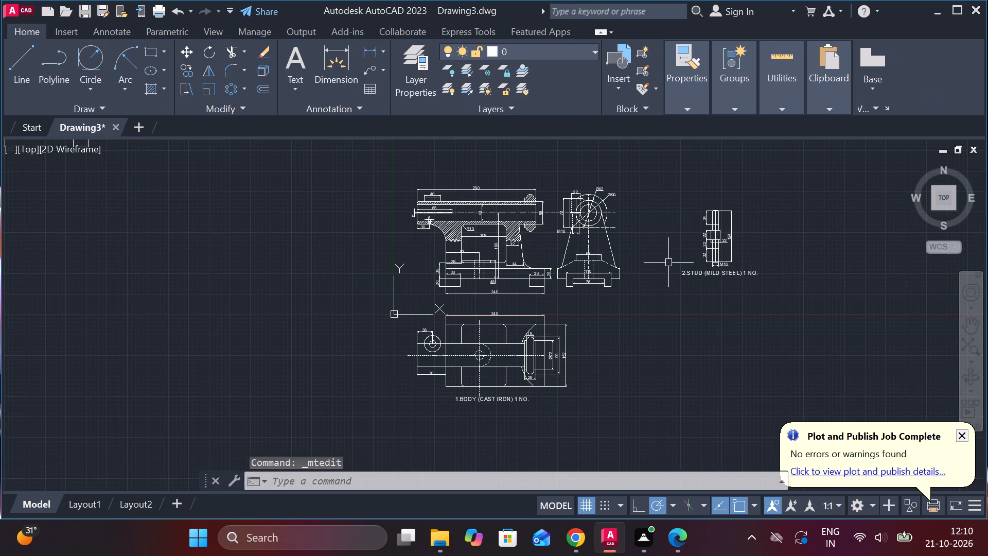
left_click(655, 190)
left_click(784, 320)
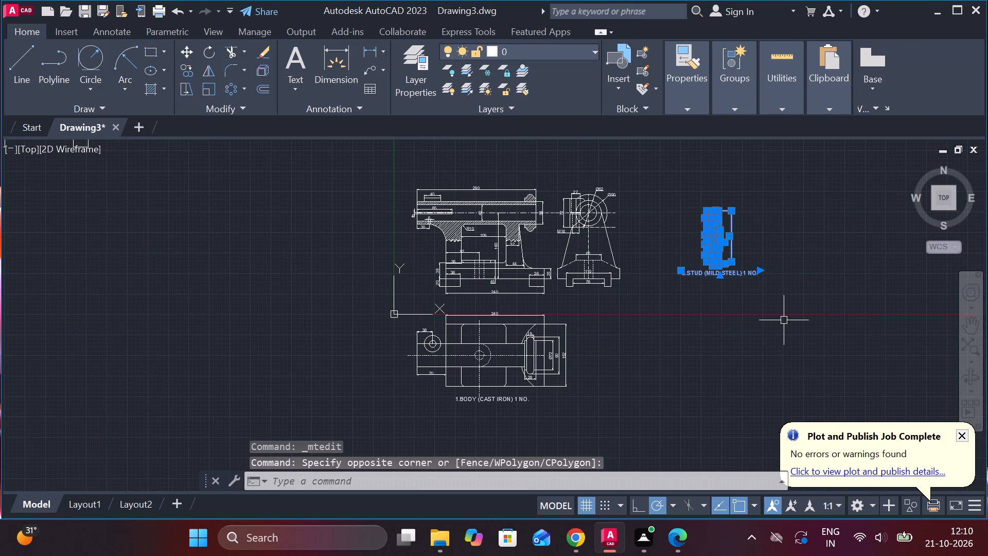
key("m")
key("Return")
left_click(787, 313)
scroll(768, 312, "up", 1)
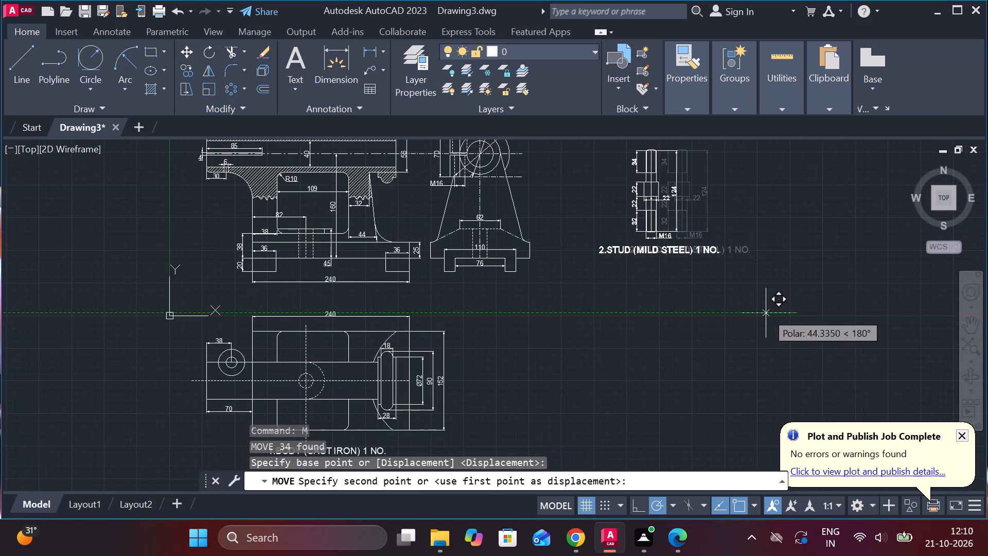
middle_click_drag(721, 292, 737, 324)
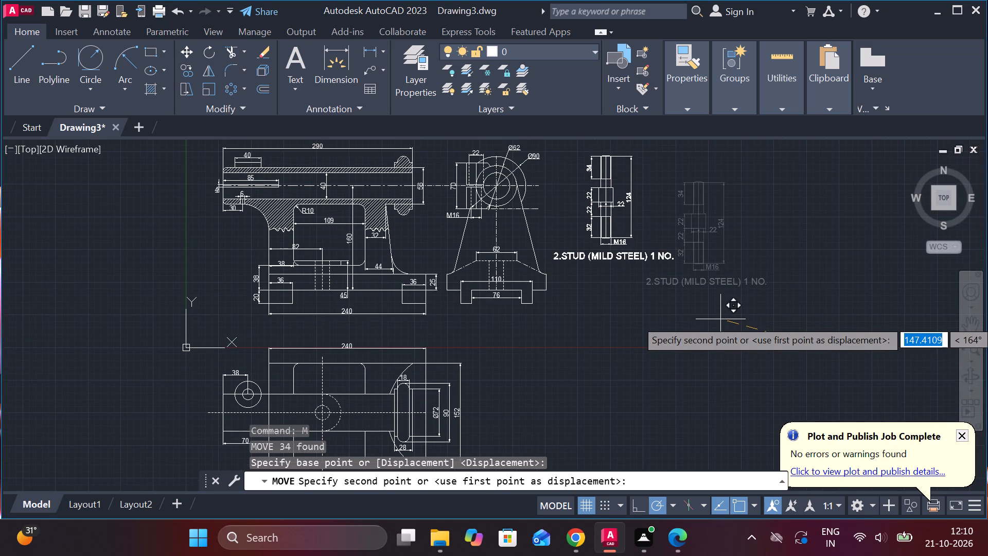
left_click(720, 319)
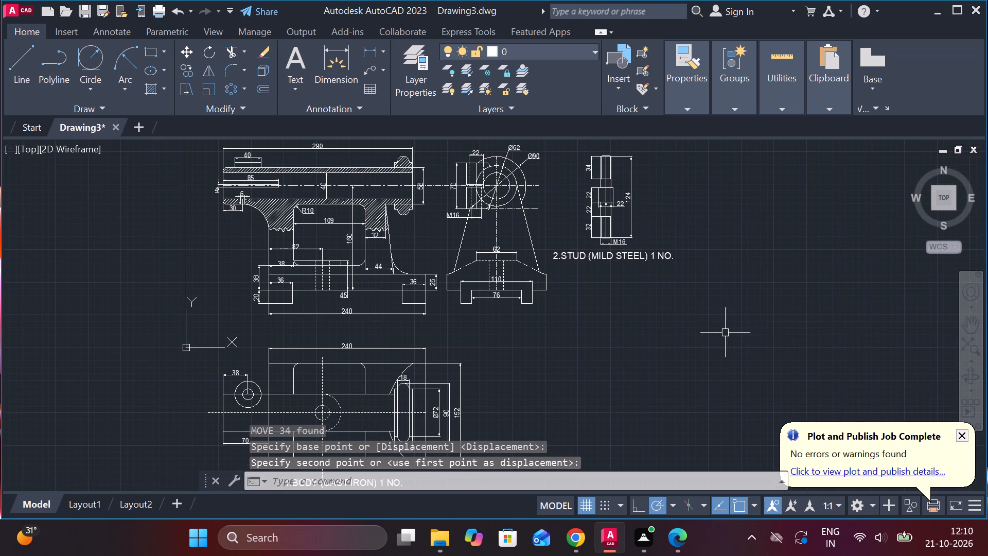
Draw a closed rectangle of lines, 22 wide and 8 high, in the empty area below the stud label.
scroll(657, 317, "up", 1)
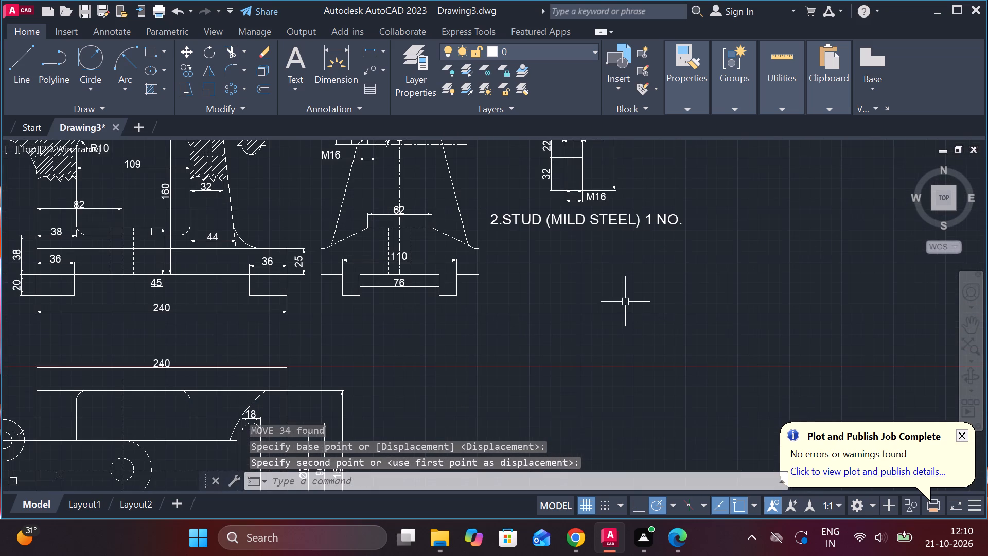
middle_click_drag(634, 303, 645, 336)
scroll(586, 323, "up", 1)
key("Escape")
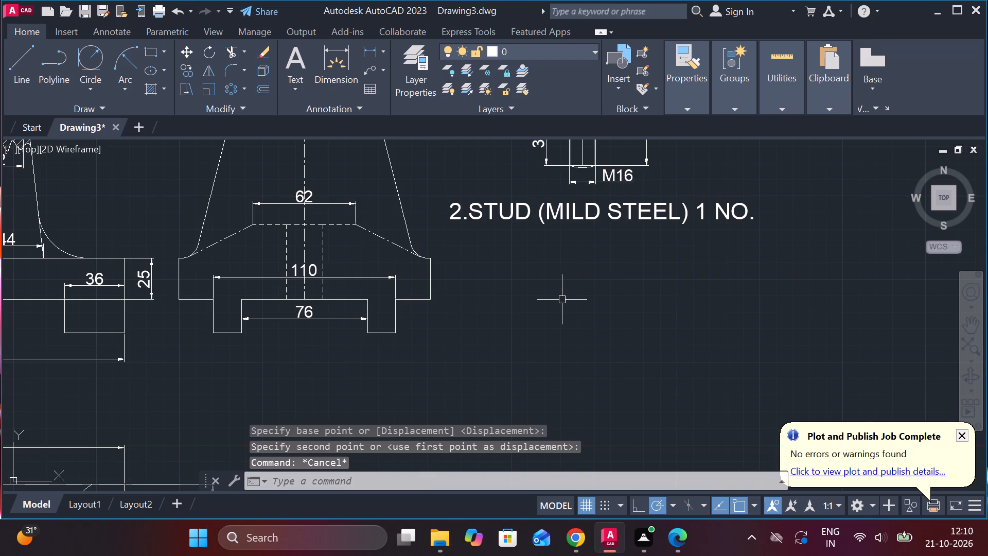
key("l")
key("Return")
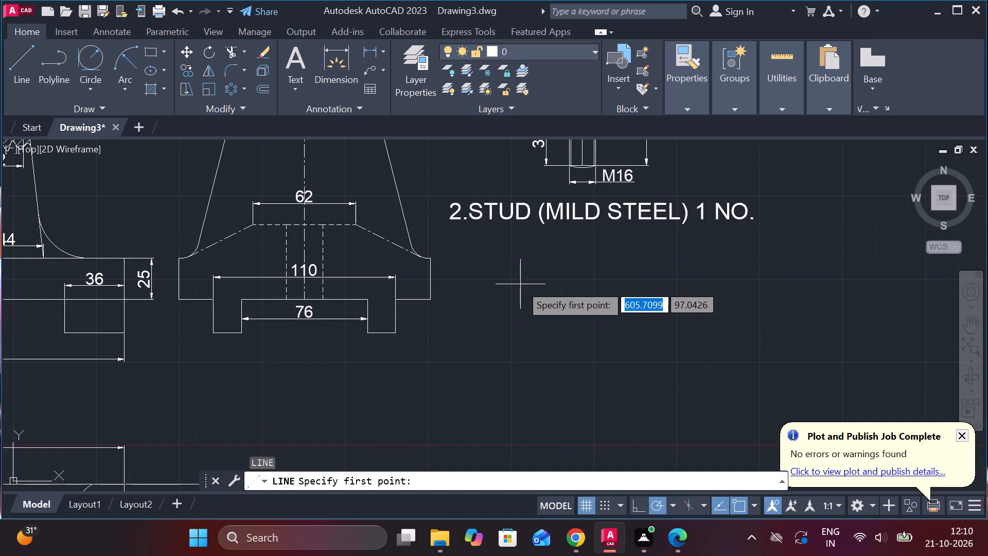
left_click(520, 284)
type("22")
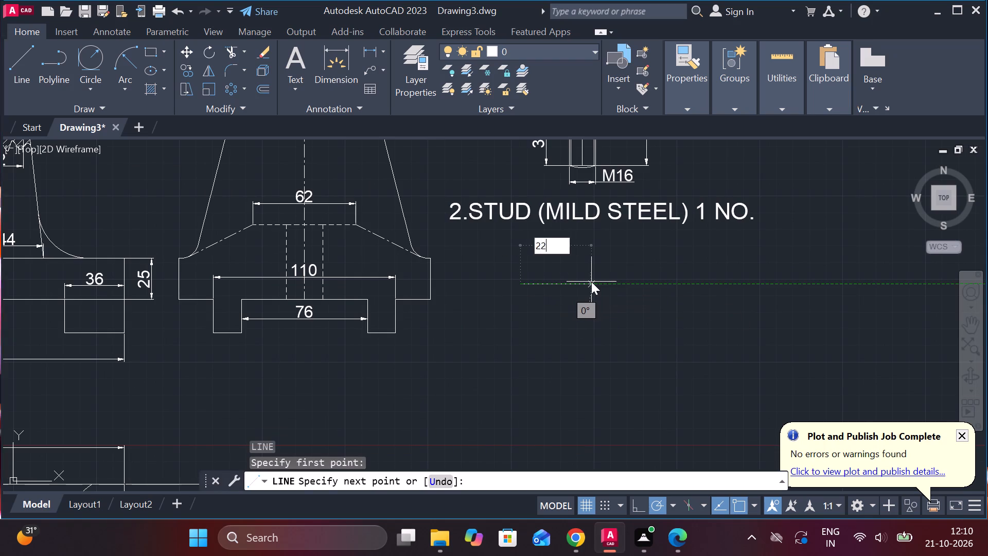
key("space")
key("8")
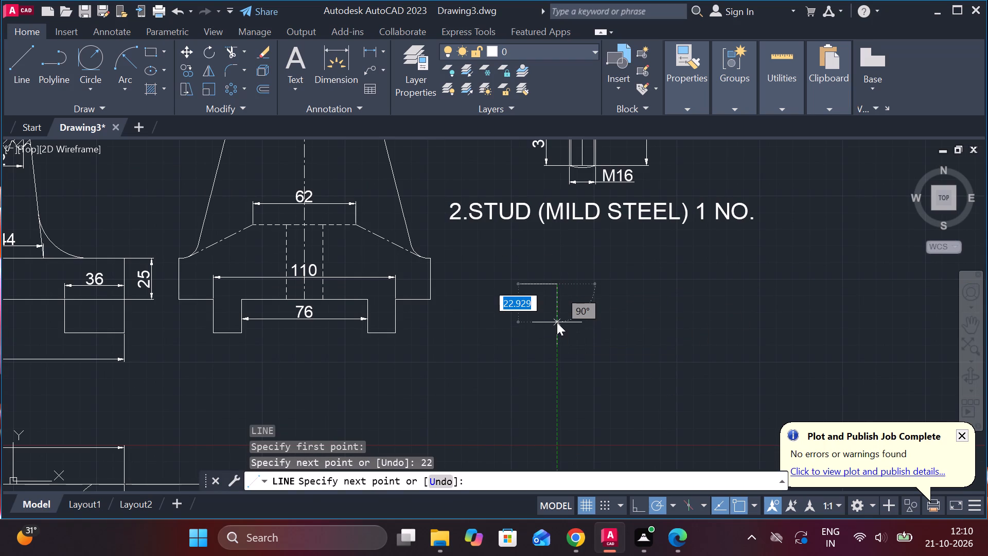
key("Return")
type("22")
key("space")
left_click(514, 271)
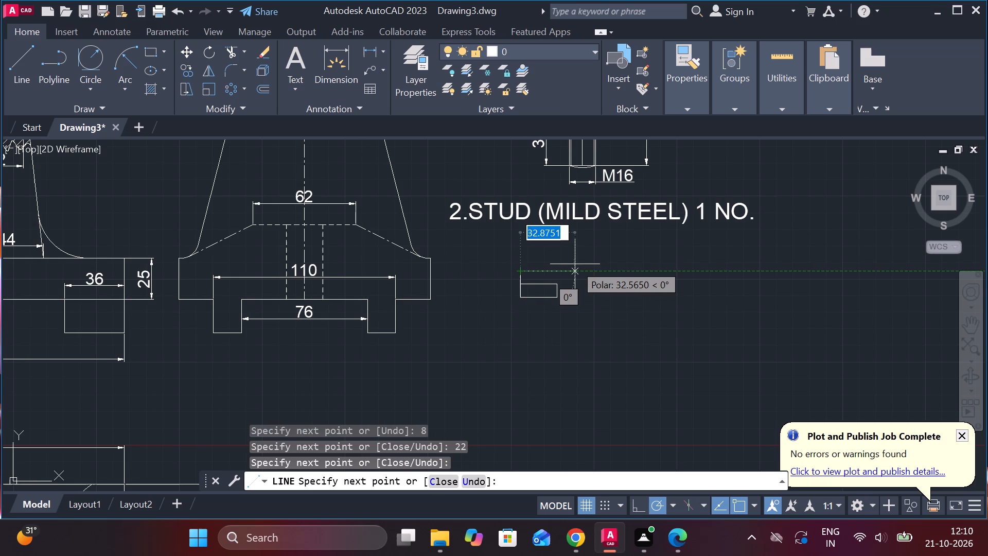
key("ctrl+z")
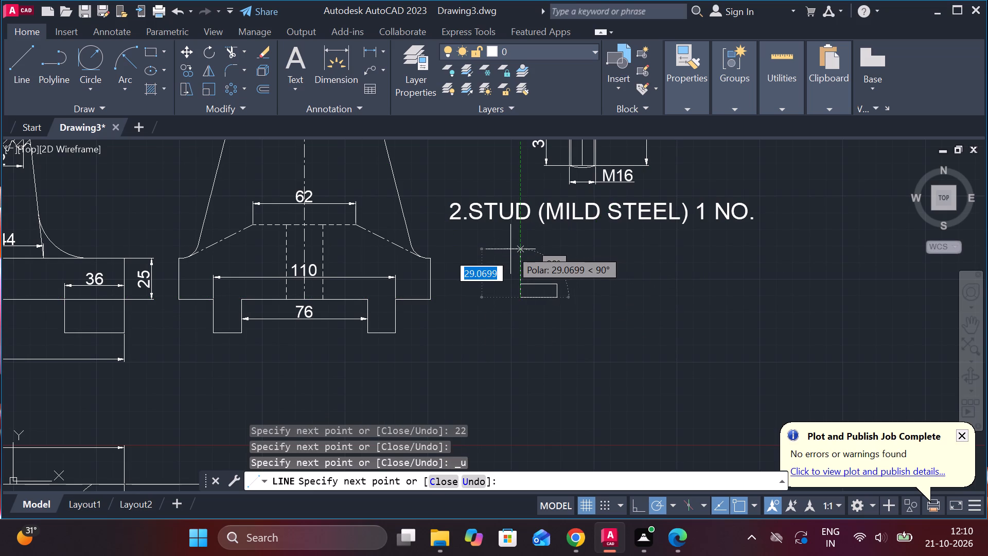
type("C")
key("space")
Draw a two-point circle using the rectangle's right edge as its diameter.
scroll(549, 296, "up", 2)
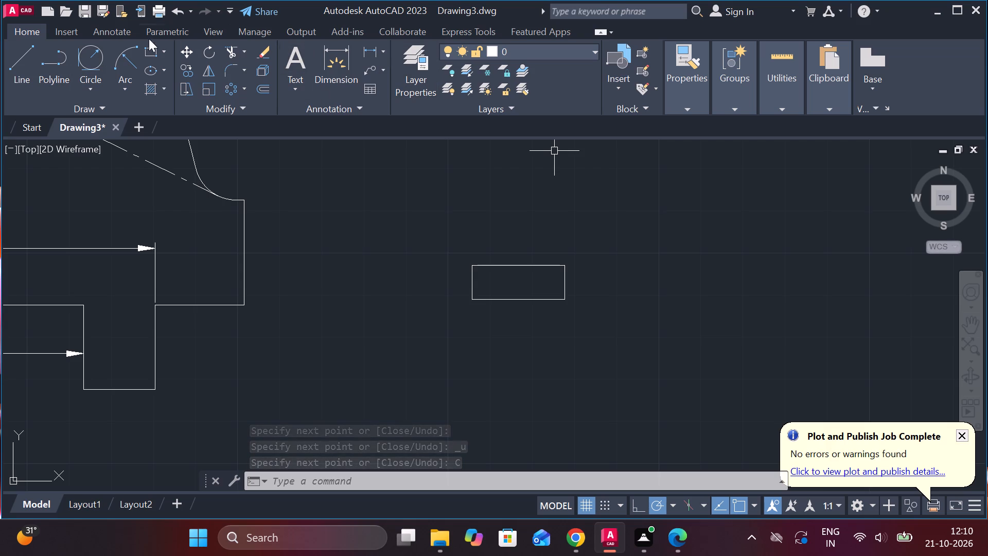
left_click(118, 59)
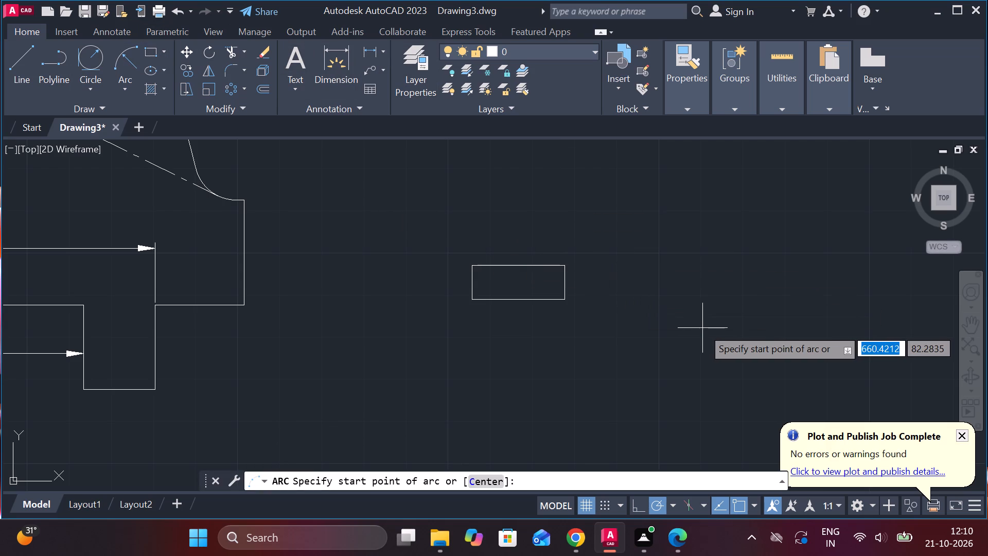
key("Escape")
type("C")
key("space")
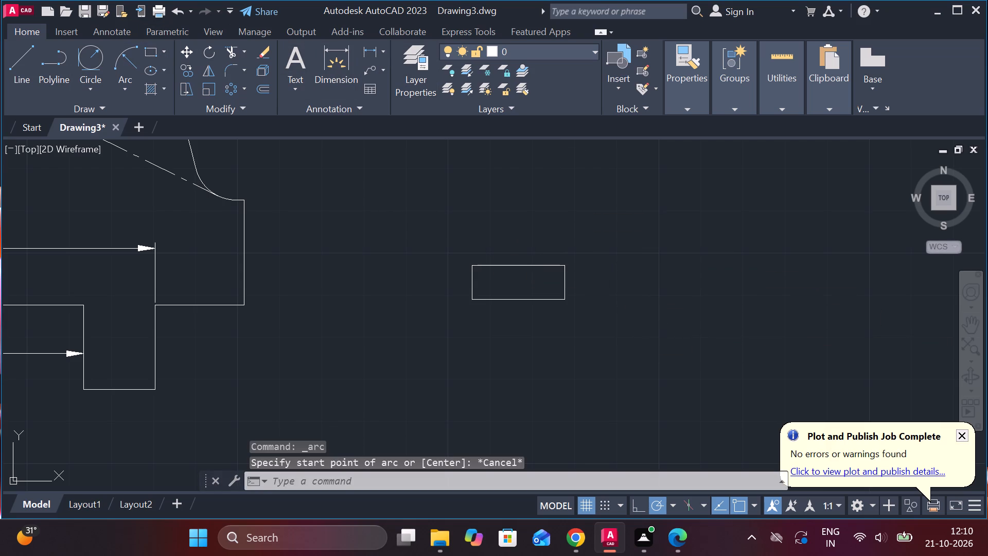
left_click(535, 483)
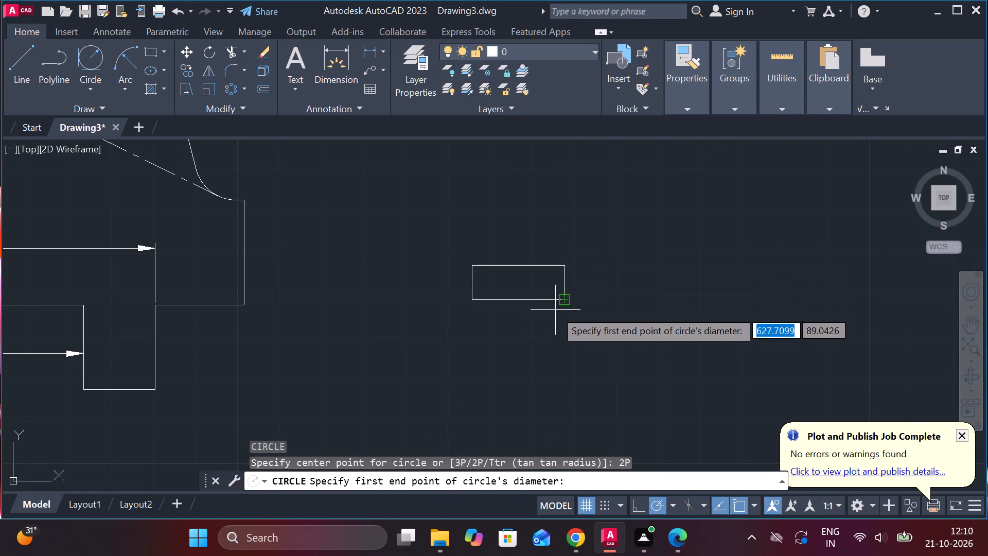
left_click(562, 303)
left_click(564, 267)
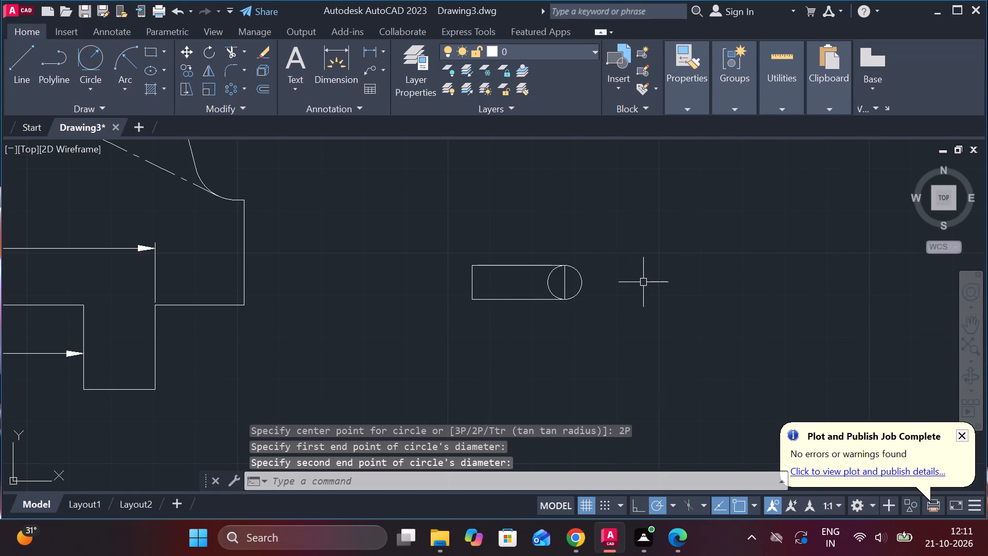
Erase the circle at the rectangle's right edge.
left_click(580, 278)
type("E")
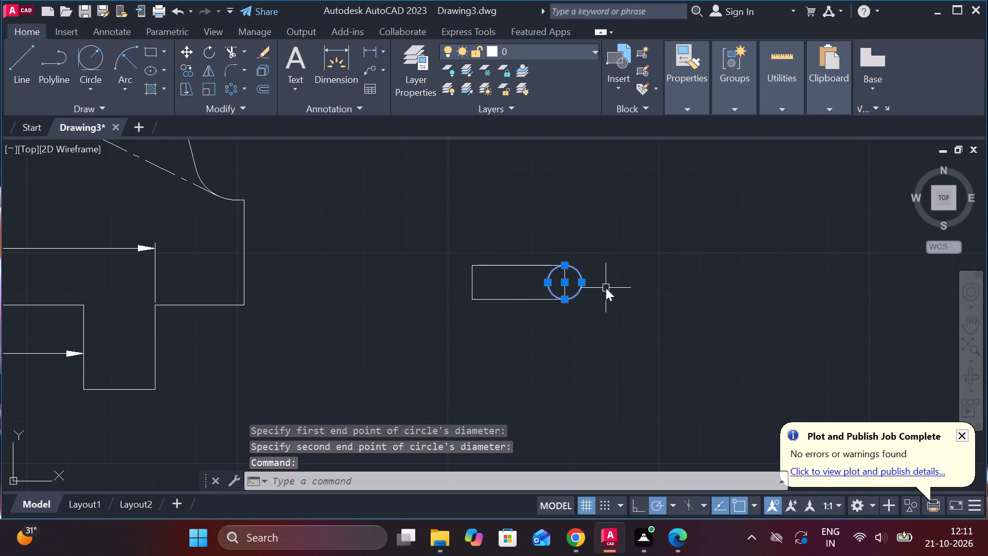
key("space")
Draw a vertical line 1 unit long upward from the rectangle's top-right corner.
scroll(558, 299, "up", 1)
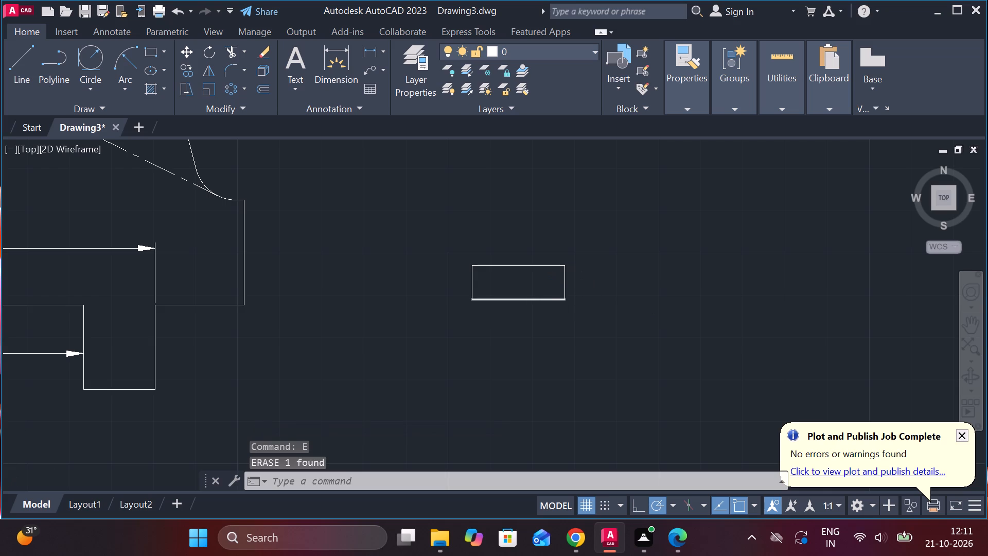
scroll(591, 271, "up", 1)
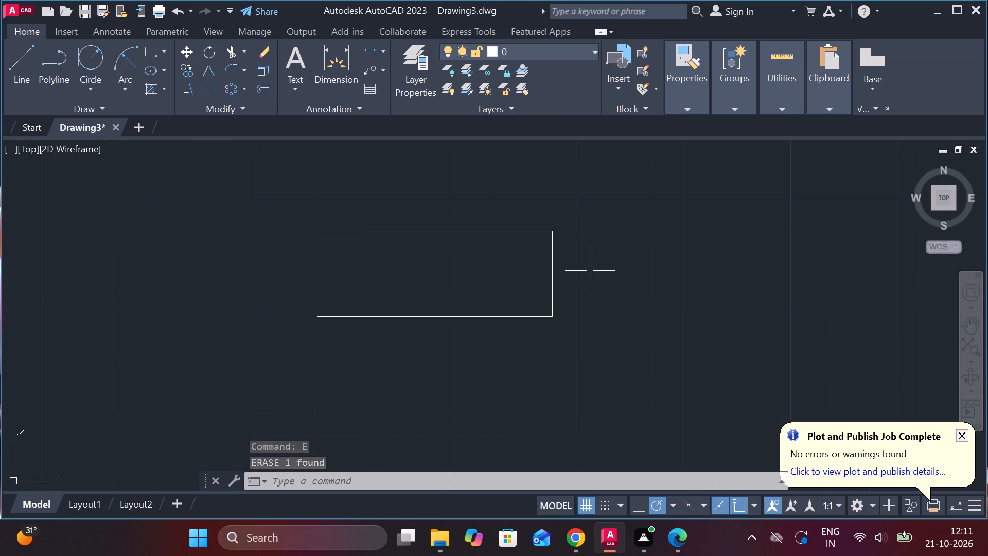
key("l")
key("Return")
left_click(547, 226)
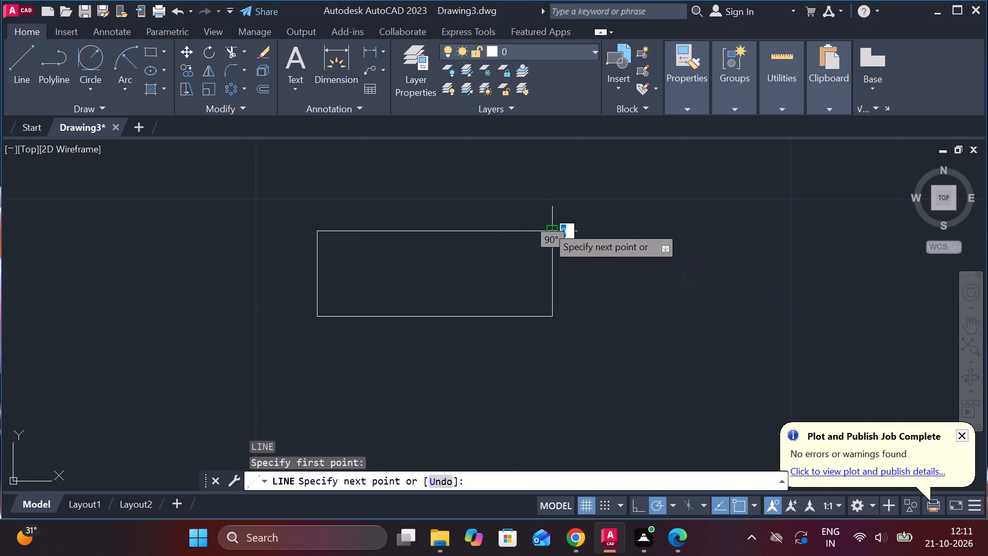
type("1")
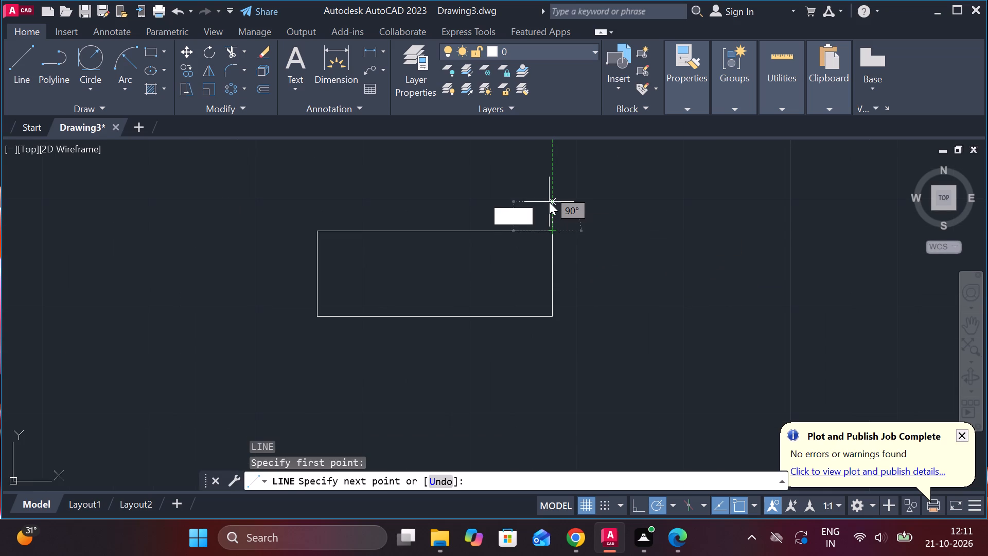
key("space")
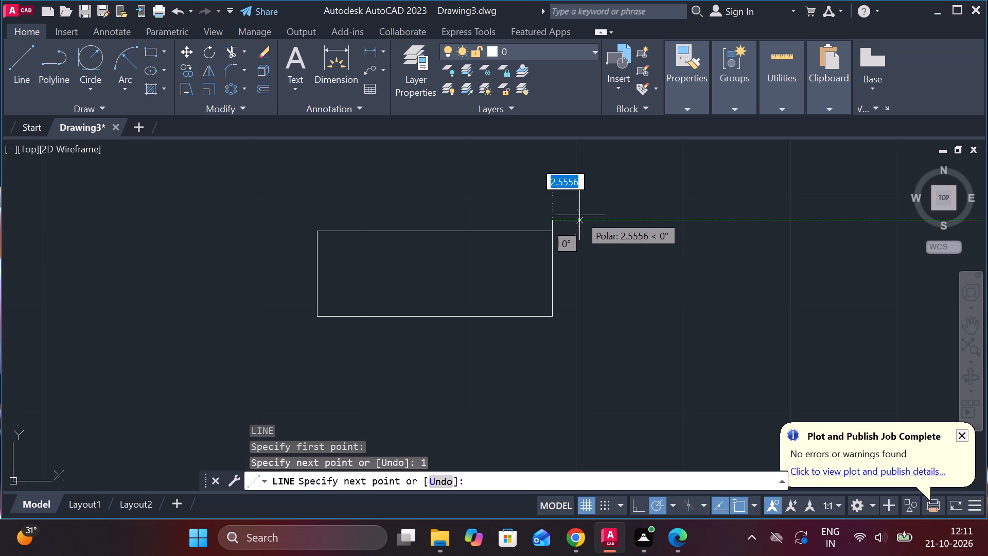
key("Escape")
Draw a vertical line 1 unit long downward from the rectangle's bottom-right corner.
key("space")
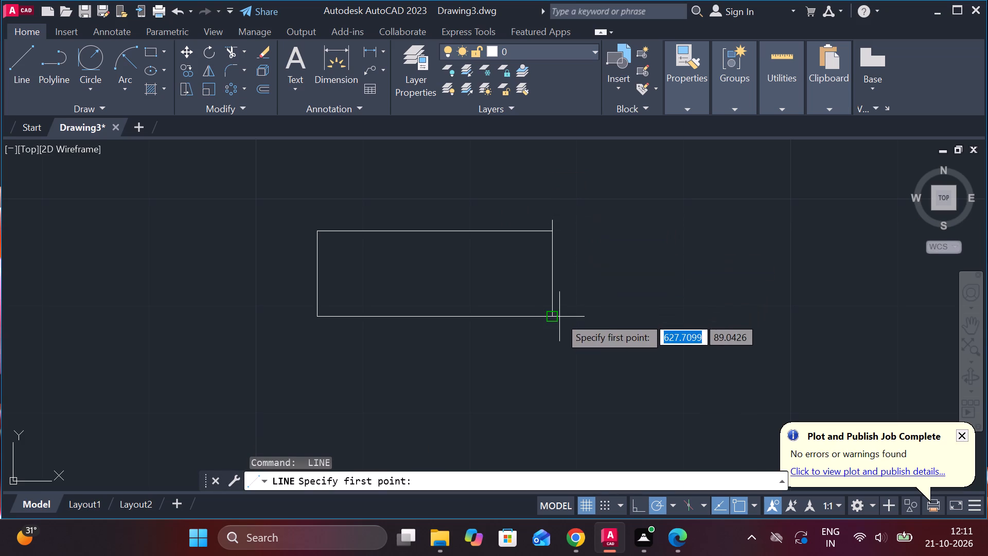
left_click(559, 317)
type("1")
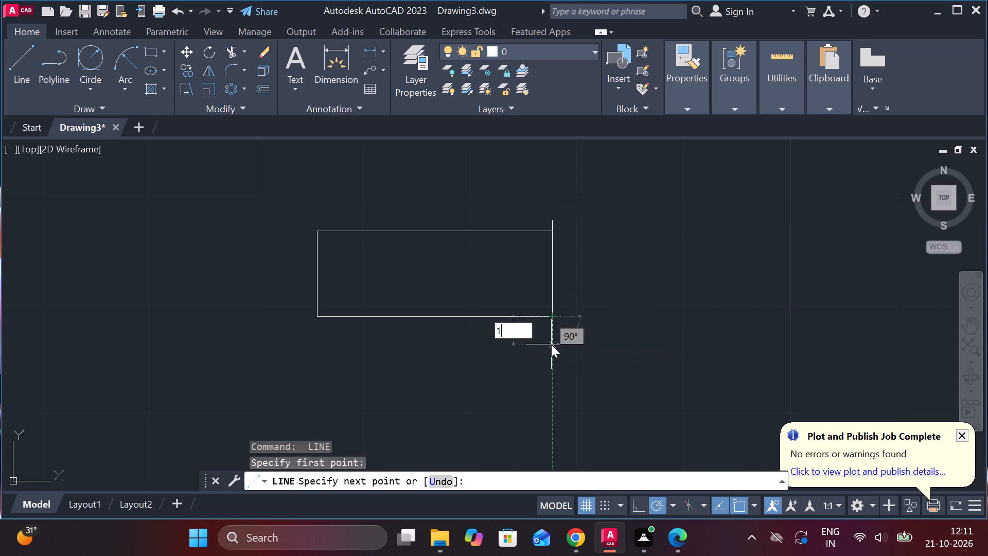
key("space")
key("Escape")
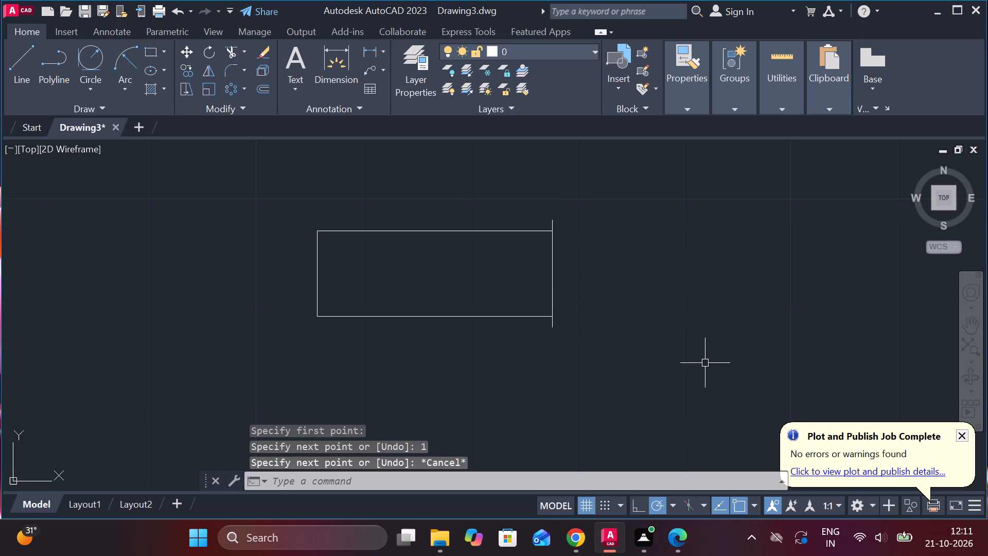
Draw a circle of radius 5 centred on the rectangle's right-edge midpoint, reaching the end of the lower 1-unit line.
type("C")
key("space")
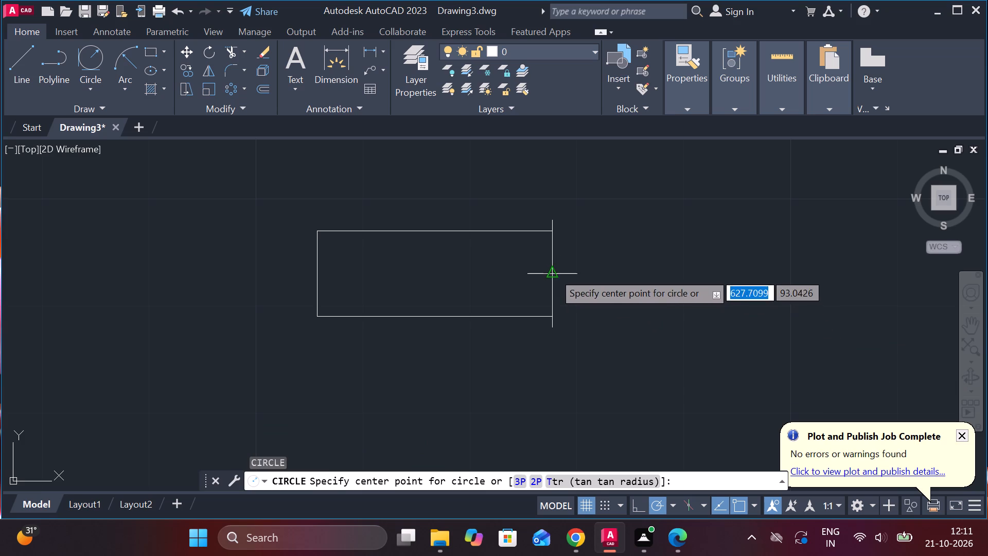
left_click(553, 272)
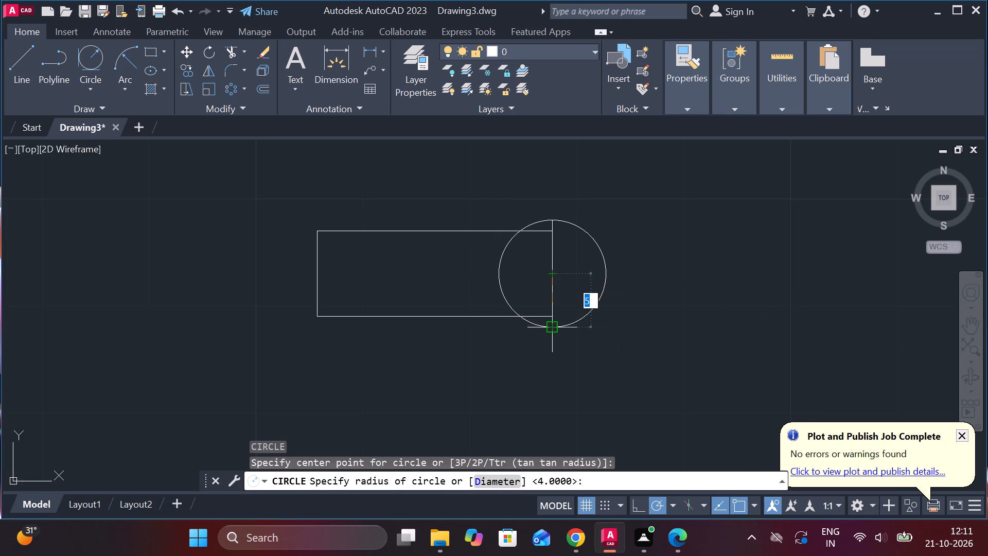
left_click(557, 329)
key("Escape")
Trim away the circle's left half, including the pieces above and below the rectangle, leaving a semicircular head.
type("TR")
key("space")
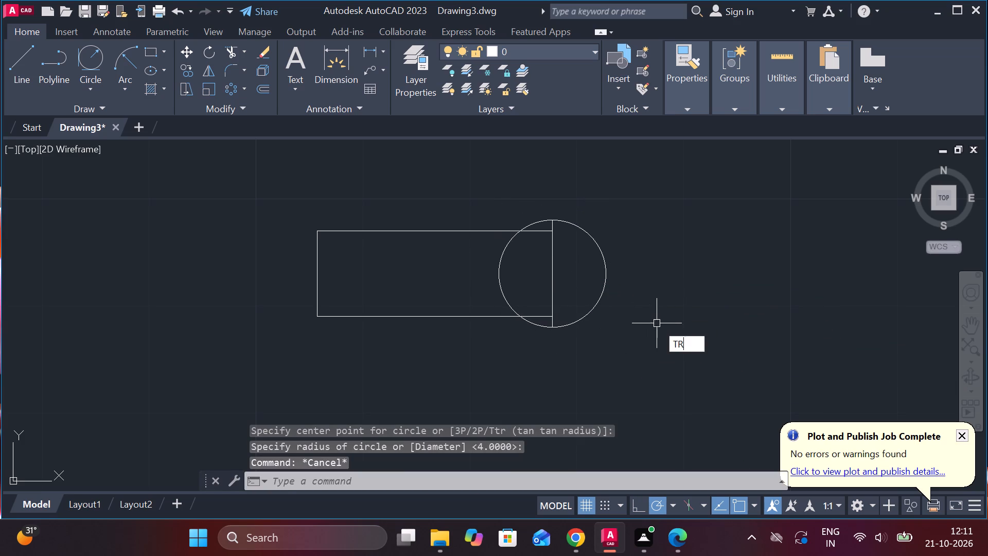
left_click(492, 265)
left_click(522, 272)
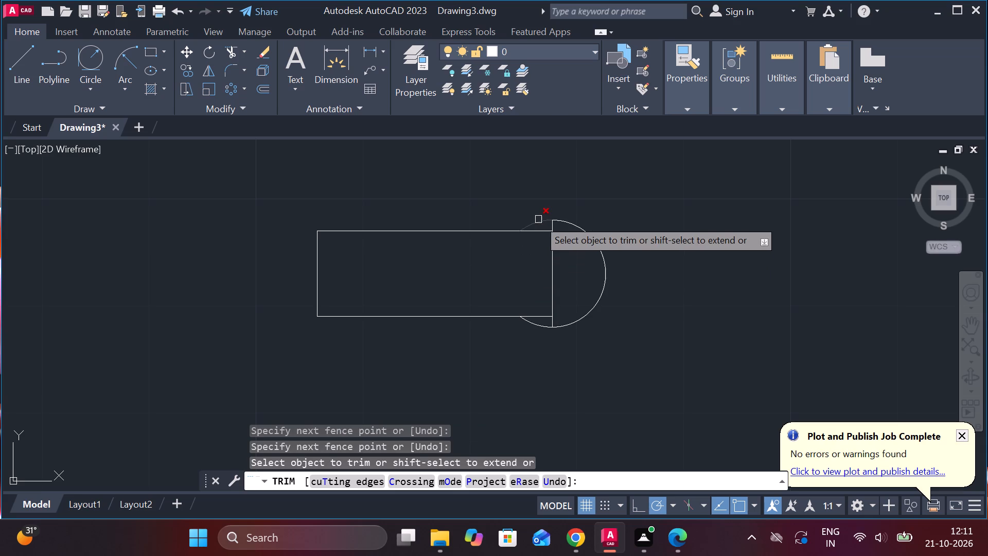
left_click(538, 219)
left_click(530, 324)
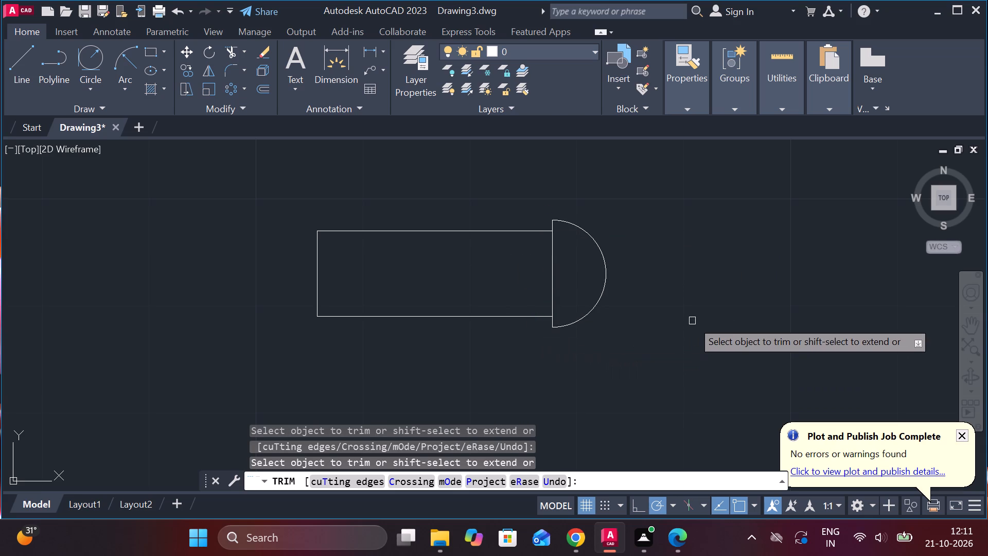
key("Escape")
Draw a horizontal centreline from the midpoint of the rectangle's left edge to the outermost point of the semicircle.
key("l")
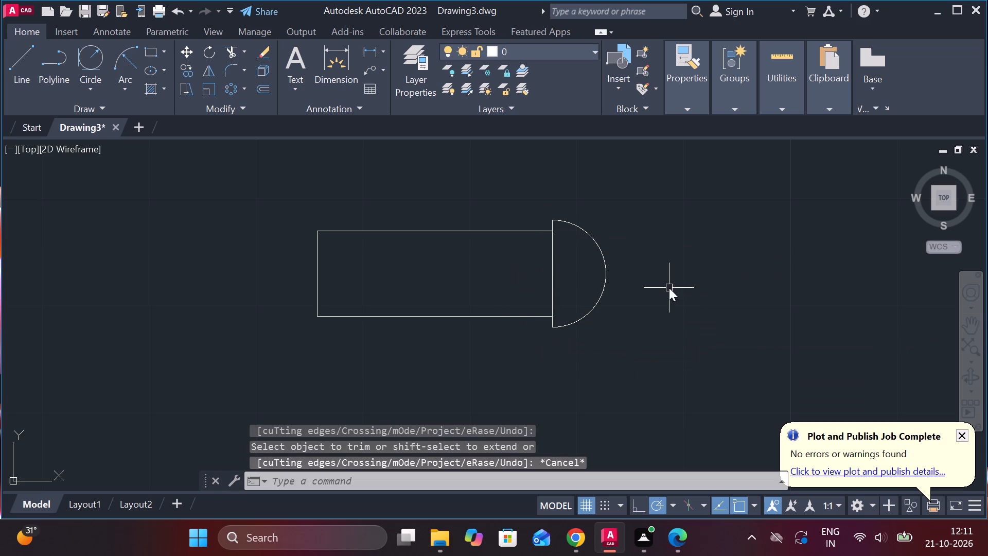
key("Return")
left_click(316, 273)
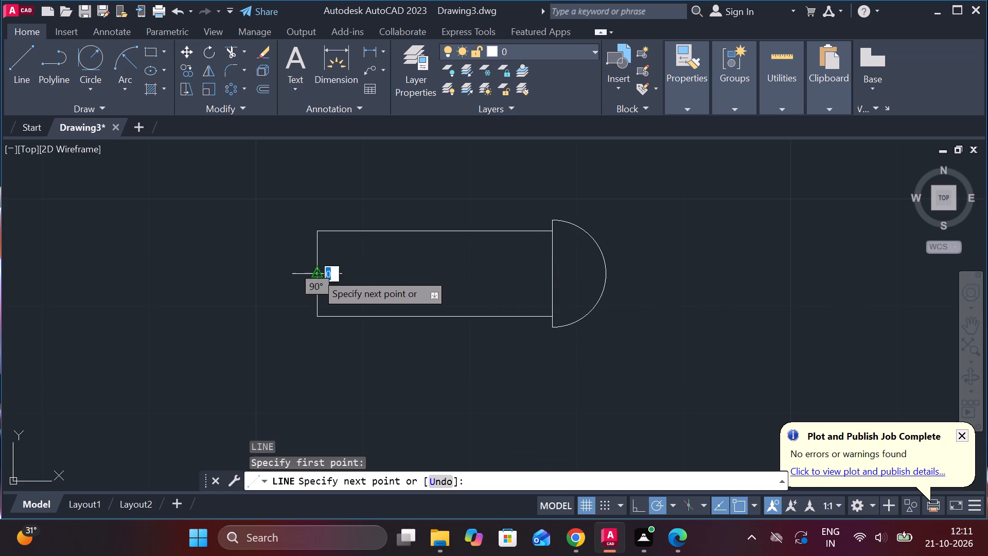
scroll(619, 268, "up", 2)
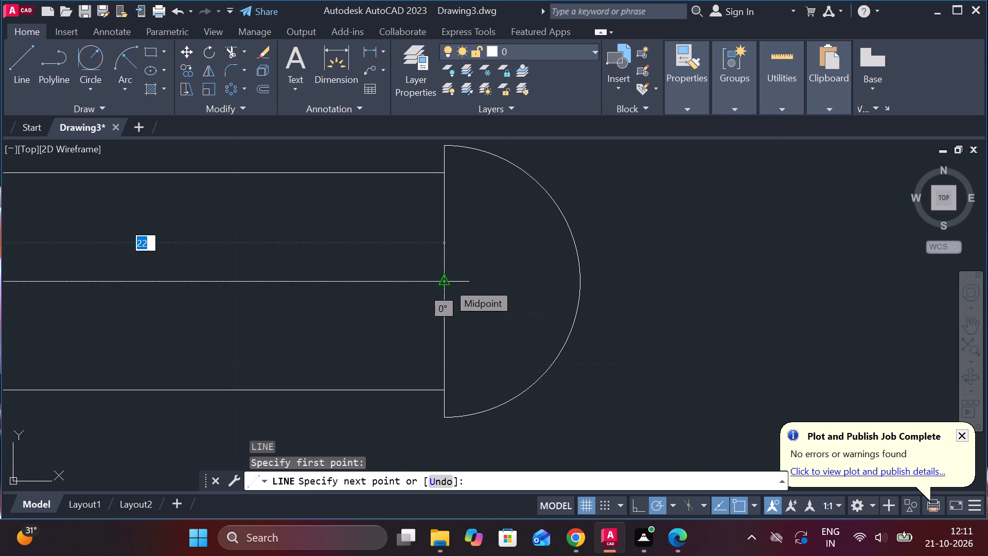
left_click(580, 283)
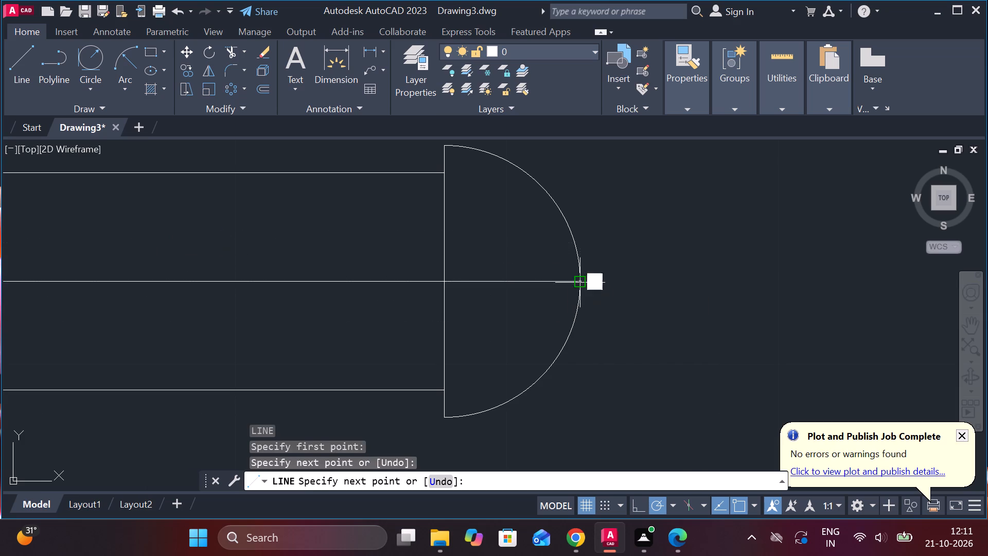
scroll(622, 276, "down", 2)
key("Escape")
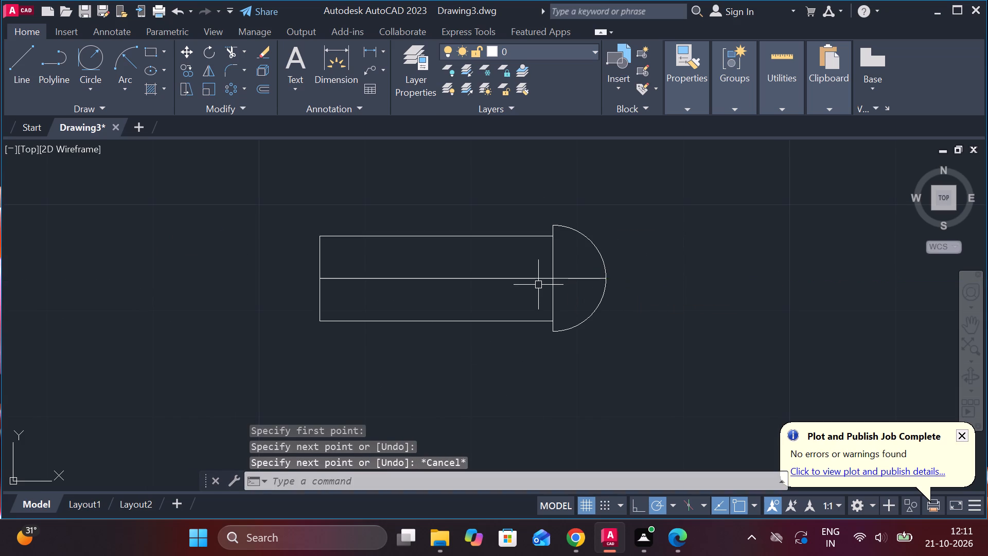
Offset the rectangle's right edge 5 units inward, towards the left end of the shank.
left_click(551, 265)
key("o")
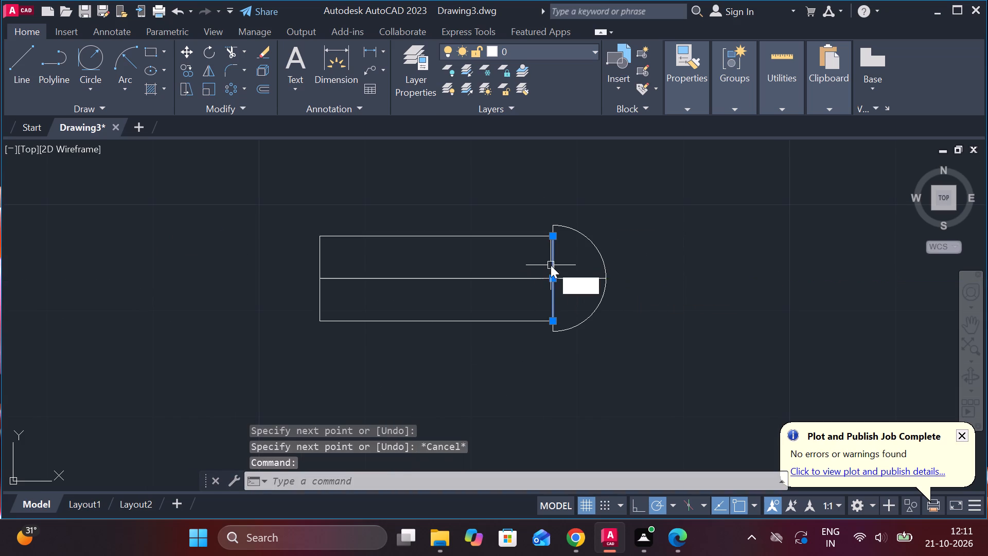
key("Return")
key("Return")
type("5")
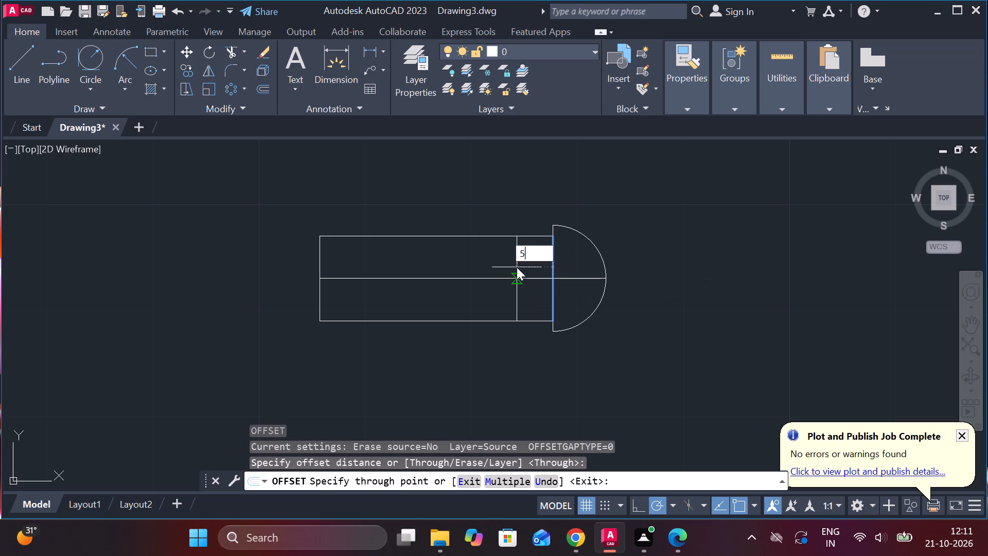
key("space")
scroll(517, 267, "down", 3)
scroll(551, 272, "up", 2)
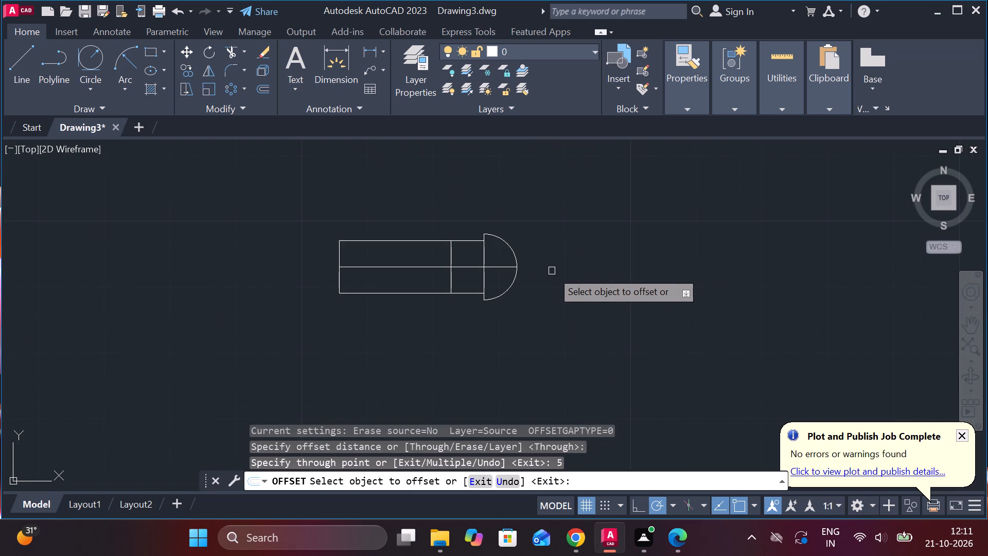
key("Escape")
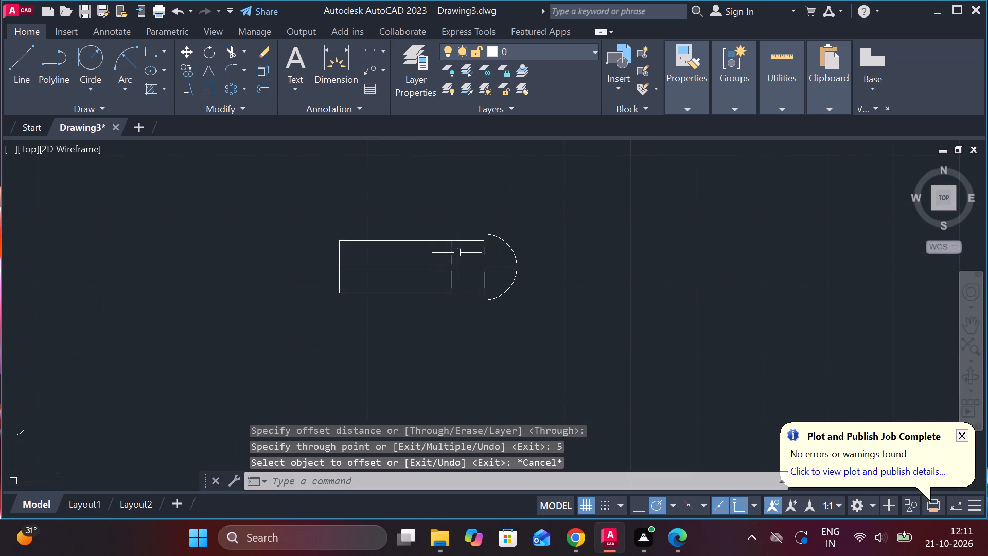
Offset the new vertical line inside the shank 2 units towards the semicircular head.
left_click(449, 253)
key("o")
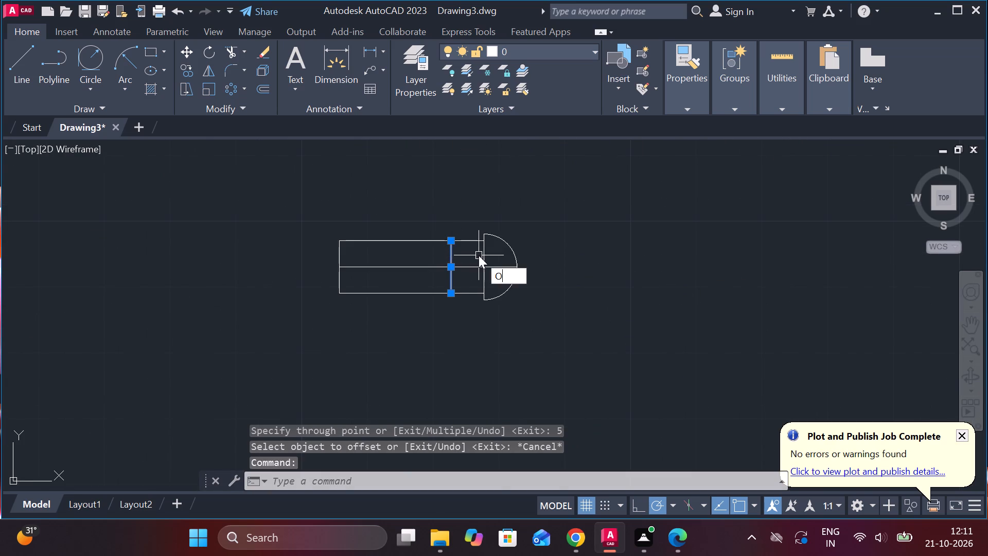
key("Return")
key("Return")
scroll(433, 259, "up", 2)
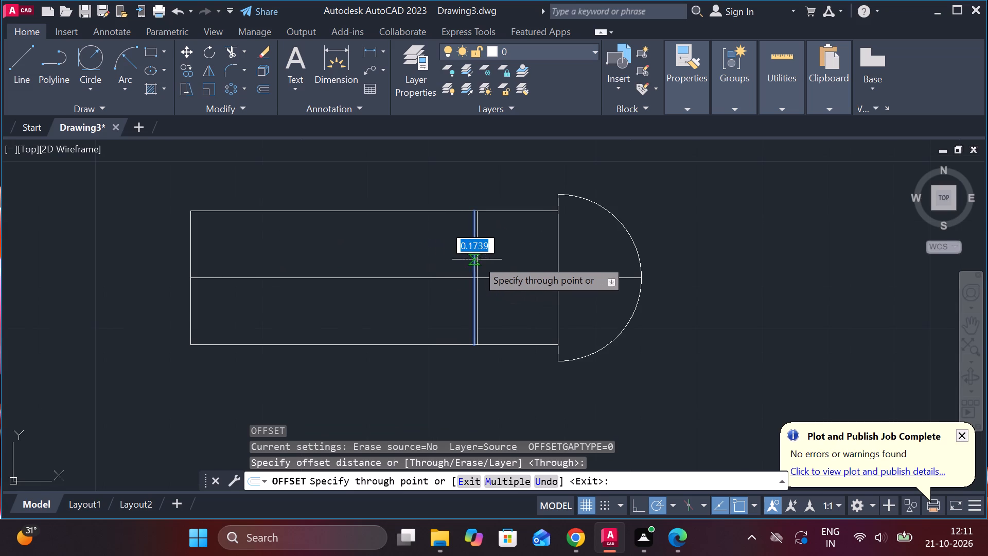
type("2")
key("space")
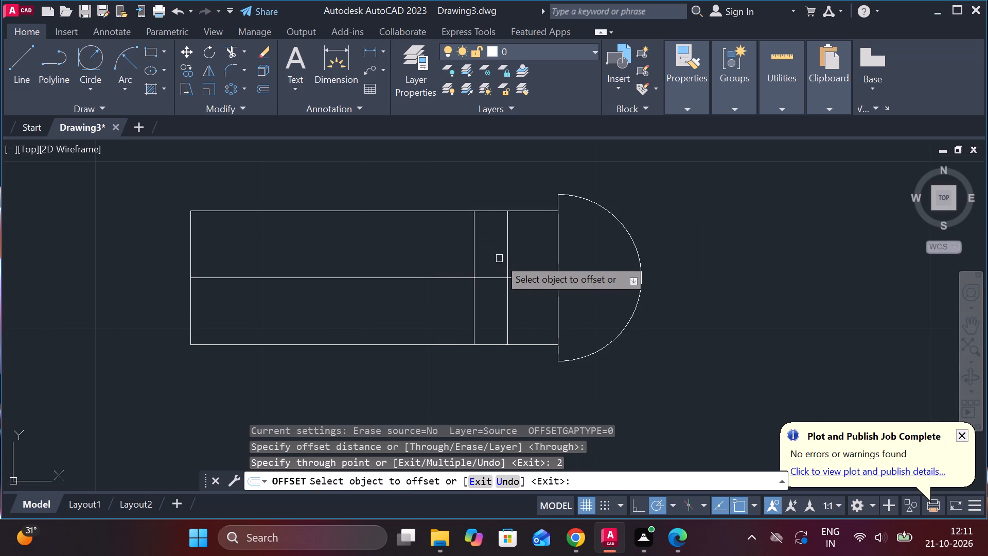
key("Escape")
Erase the vertical line lying 5 units from the head, keeping the one nearer the head.
left_click(472, 244)
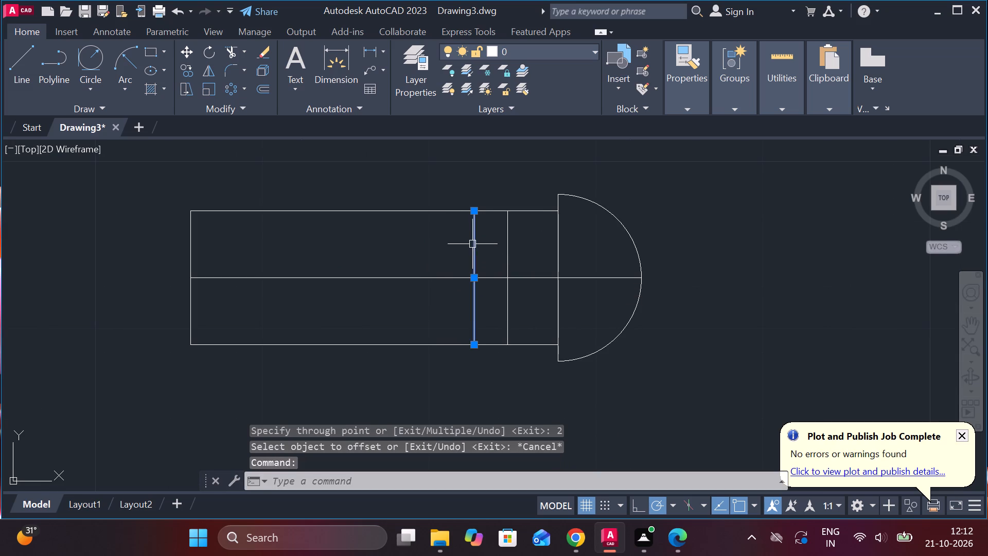
type("E")
key("space")
Draw a shallow start-end-radius arc bulging outward between the top and bottom corners of the rectangle's left edge.
scroll(481, 329, "down", 2)
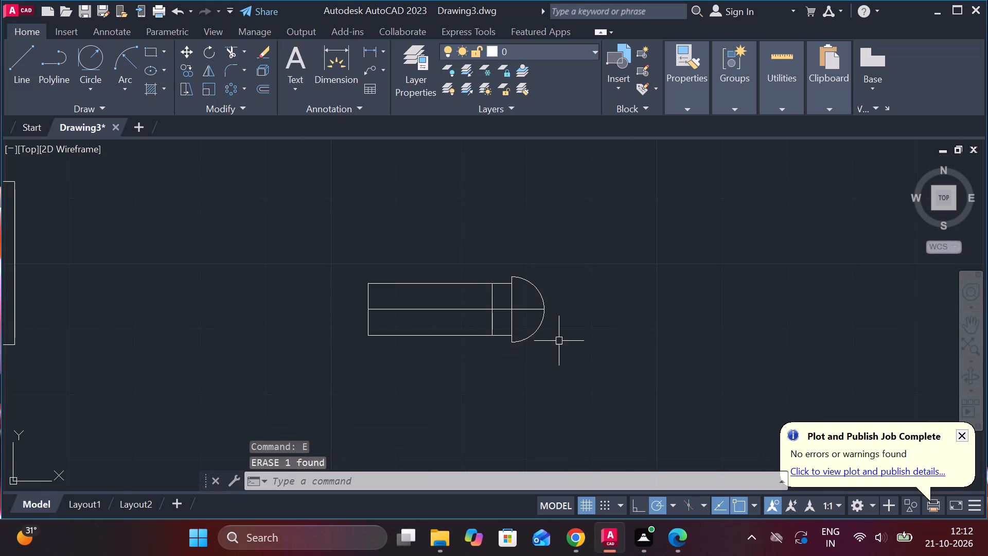
scroll(430, 328, "up", 1)
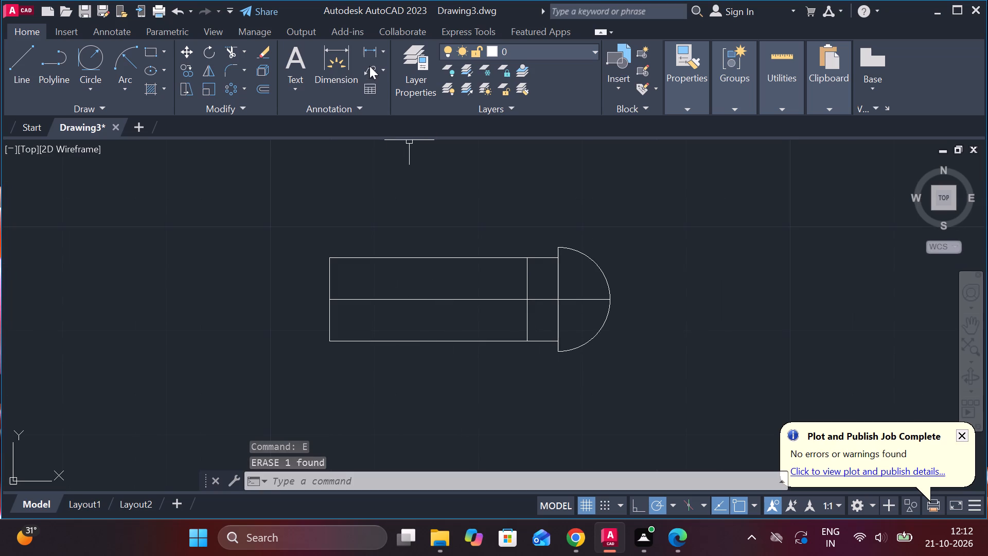
left_click(123, 58)
left_click(331, 250)
left_click(331, 336)
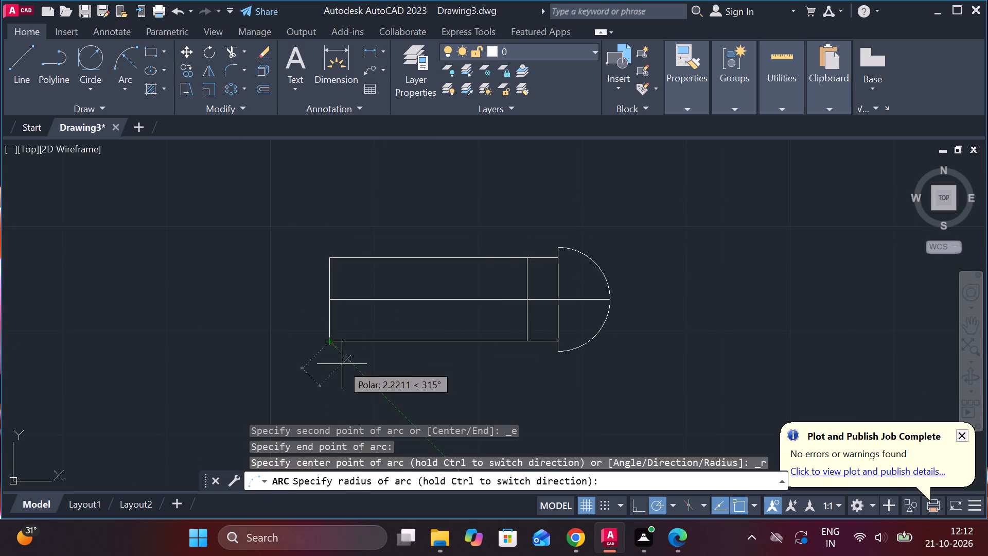
left_click(468, 383)
Draw a slanted line about 1 unit long from the semicircle just above its tip, down and inward across the centreline.
scroll(774, 317, "down", 1)
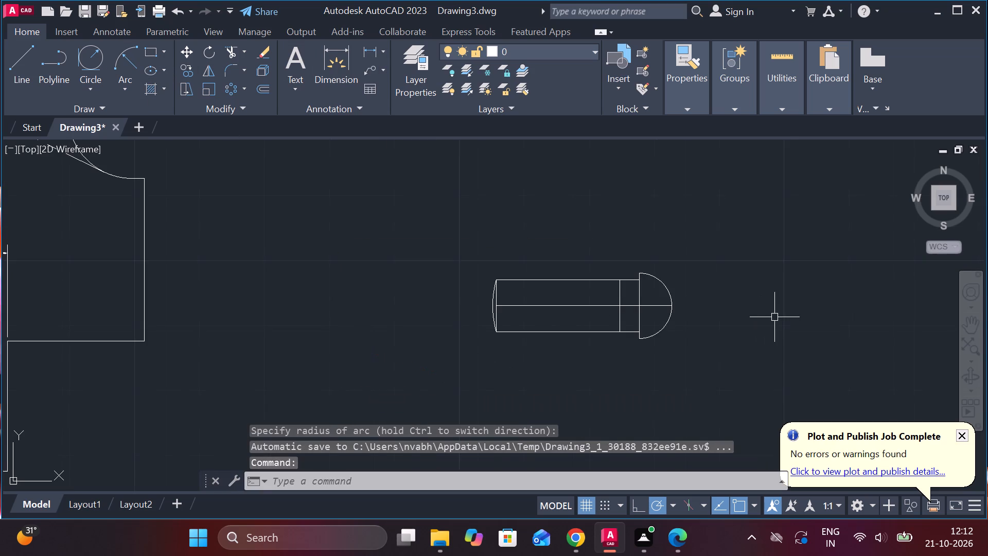
middle_click_drag(755, 316, 604, 300)
scroll(569, 297, "up", 1)
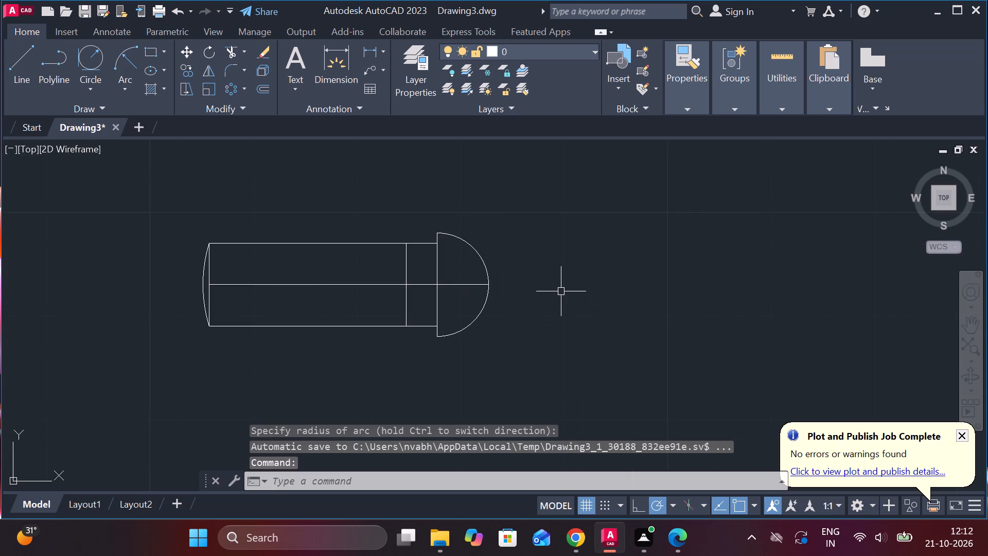
scroll(561, 291, "up", 1)
key("l")
key("Return")
scroll(497, 274, "up", 1)
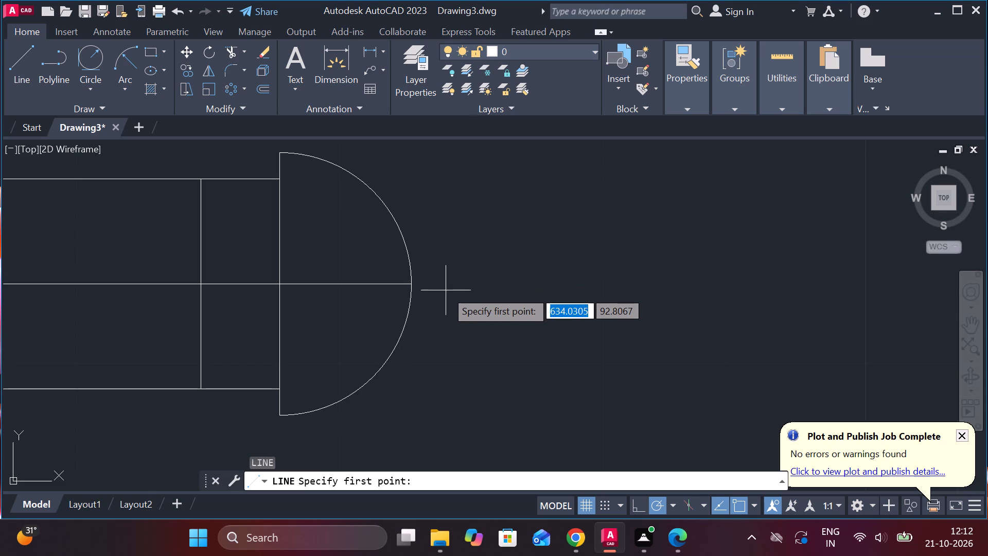
left_click(412, 271)
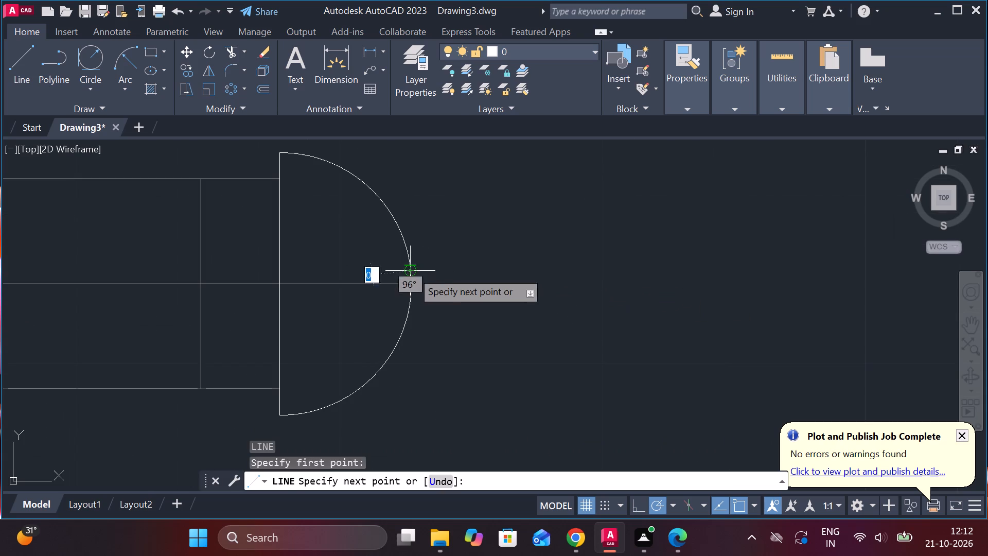
scroll(395, 280, "up", 3)
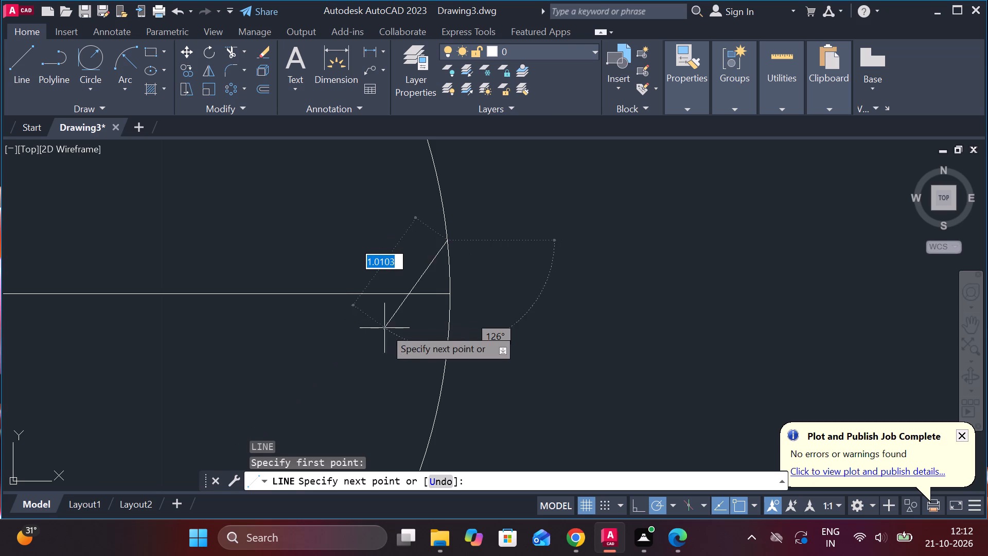
left_click(380, 318)
key("Escape")
Mirror the slanted line at the semicircle's tip about the horizontal centreline, keeping the source line.
left_click(431, 260)
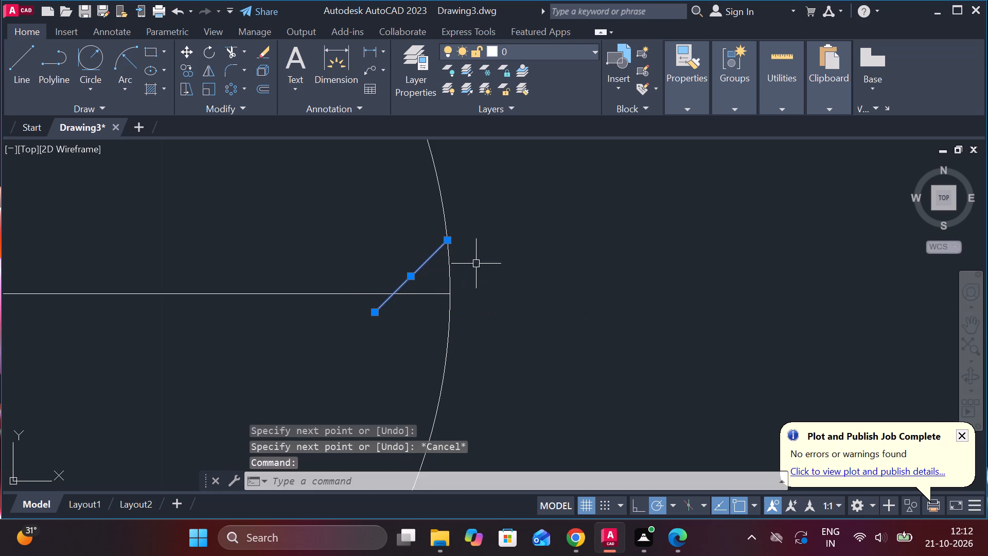
type("MI")
key("Return")
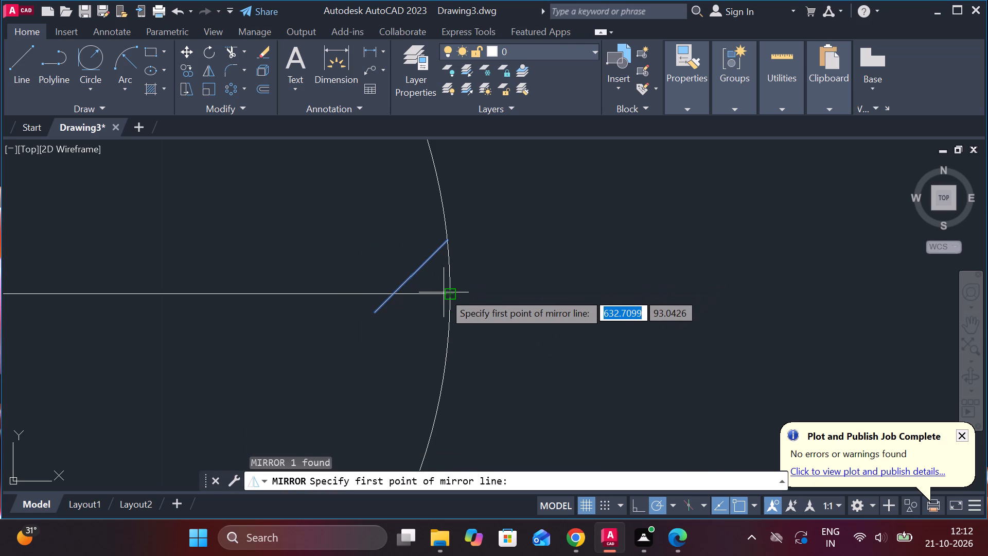
left_click(445, 294)
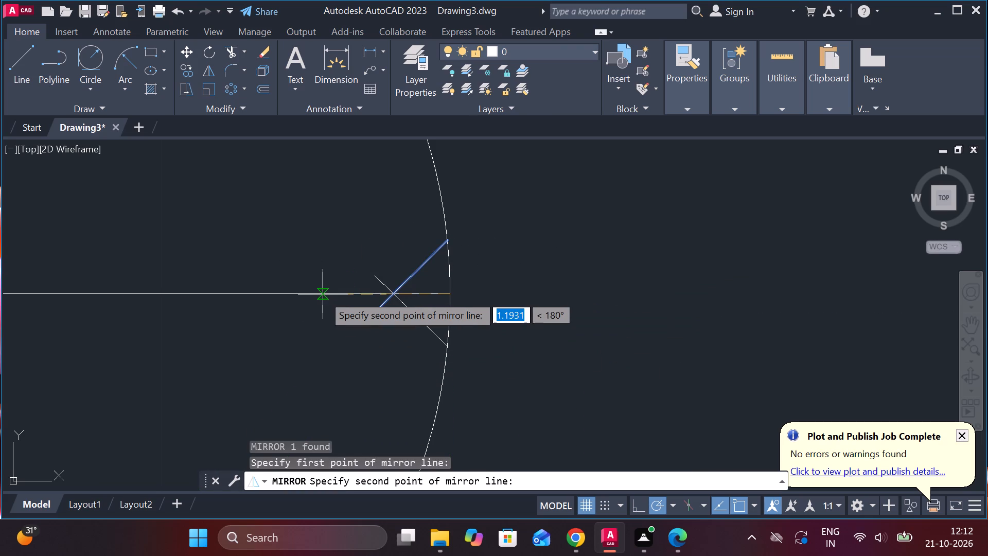
middle_click_drag(324, 294, 745, 301)
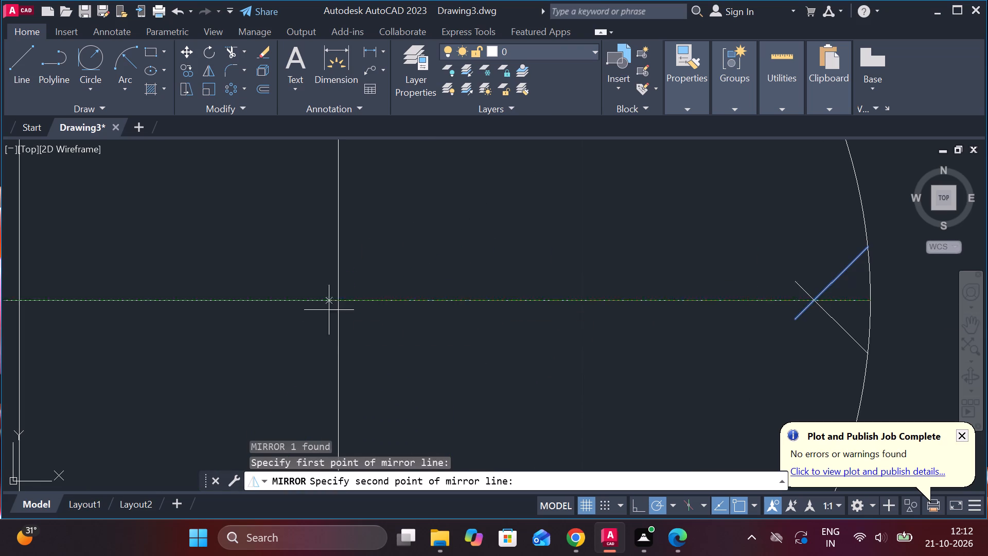
left_click(343, 300)
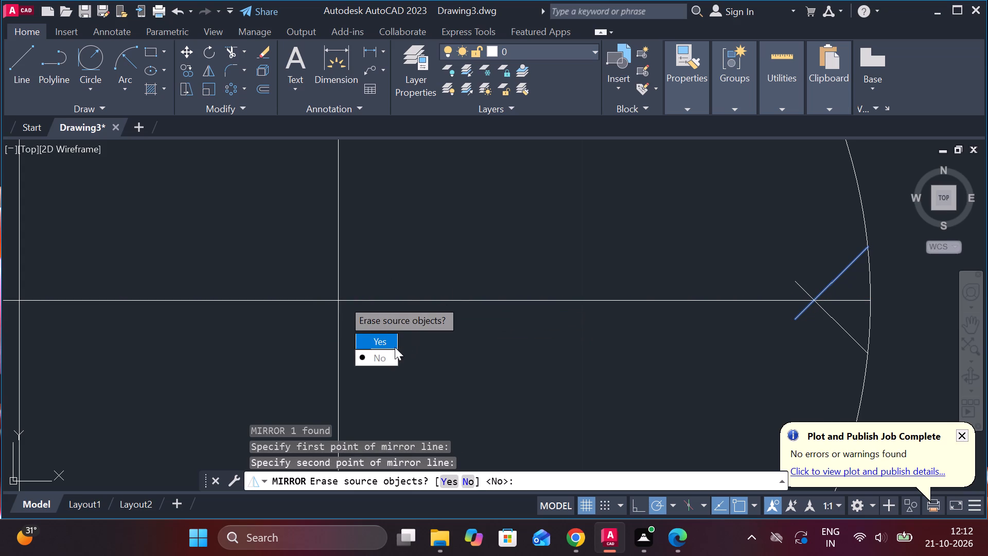
left_click_drag(391, 352, 343, 300)
Trim the slanted lines' tails past their crossing, plus the centreline and arc pieces between them, to form a V-notch at the head's tip.
scroll(490, 280, "down", 1)
scroll(562, 317, "down", 1)
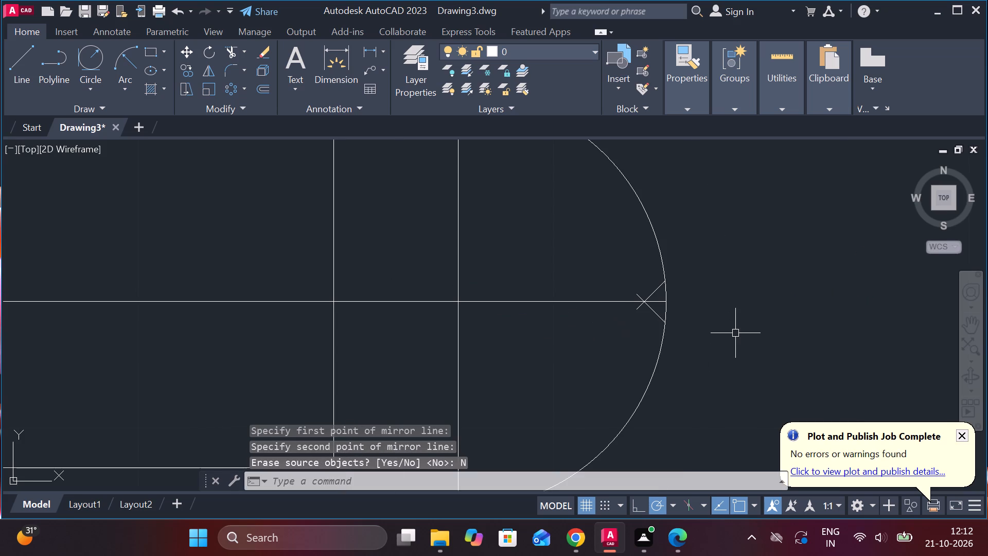
type("TRT")
key("BackSpace")
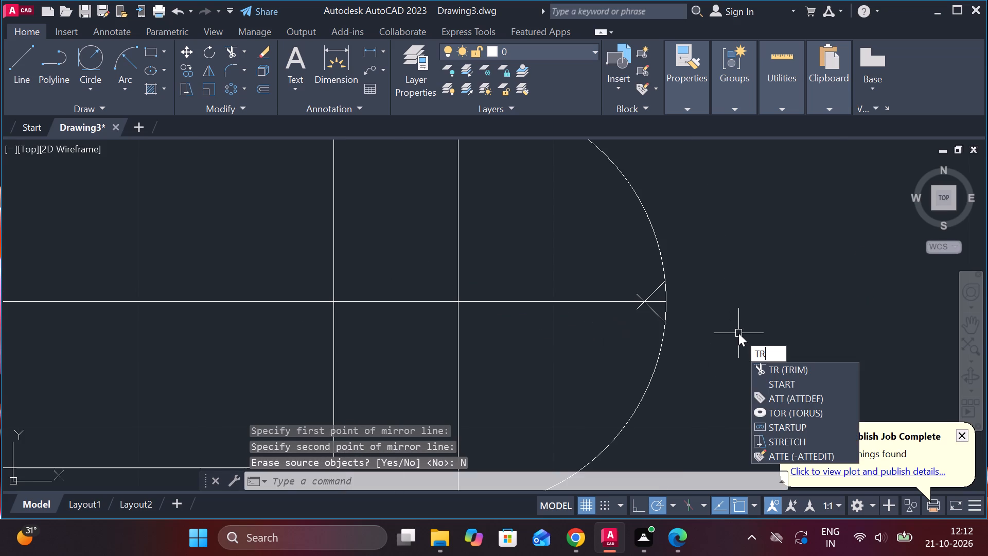
key("Return")
scroll(689, 310, "up", 1)
left_click(607, 284)
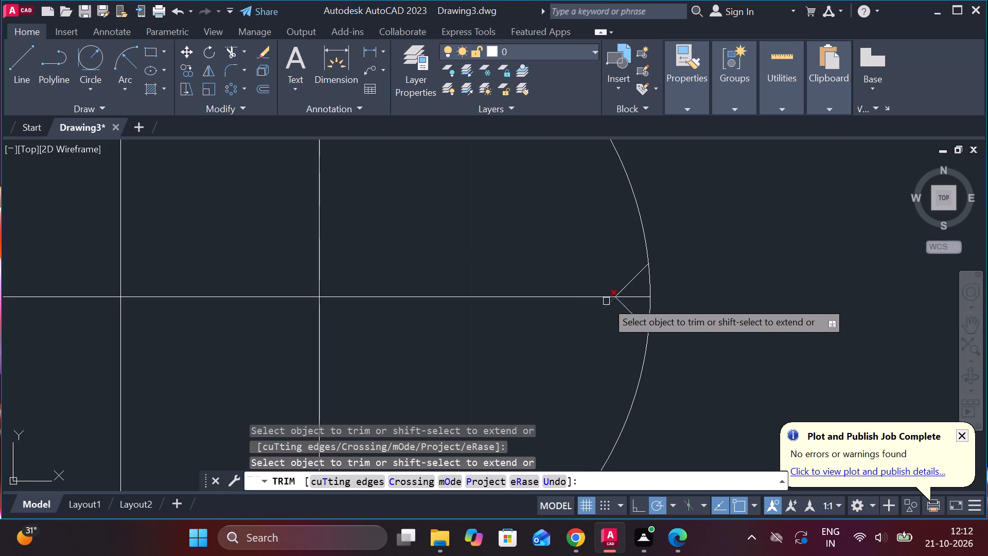
left_click(606, 302)
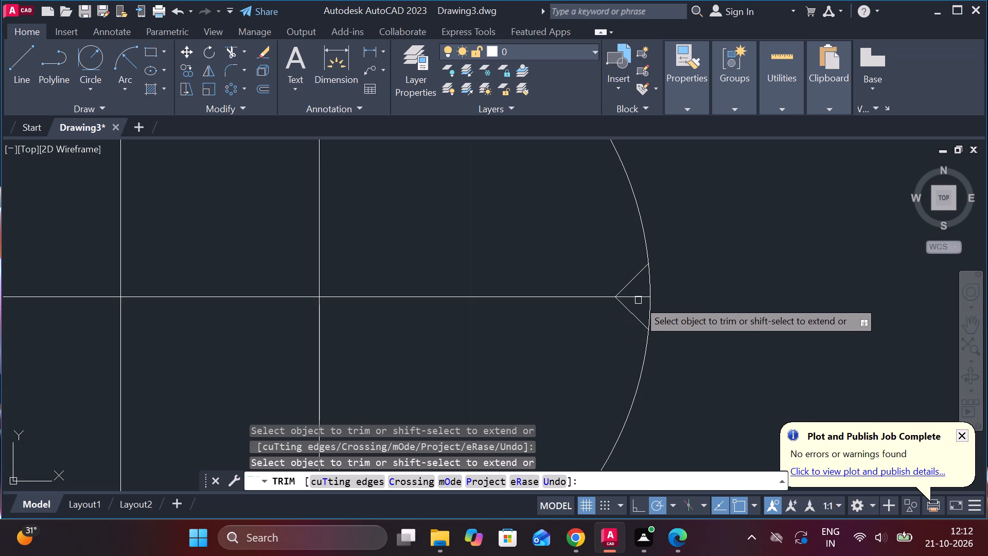
left_click(638, 300)
scroll(670, 290, "down", 2)
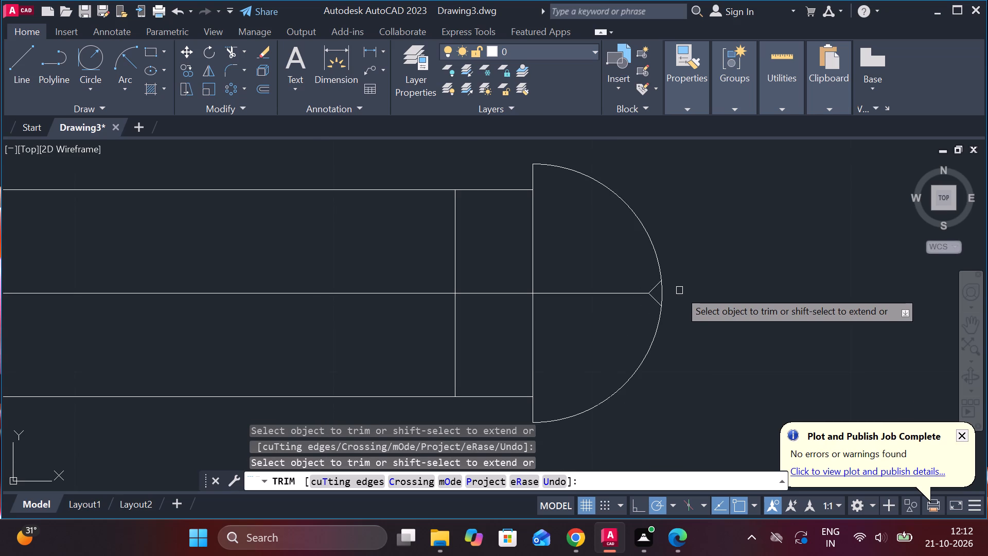
left_click(663, 299)
scroll(663, 299, "down", 2)
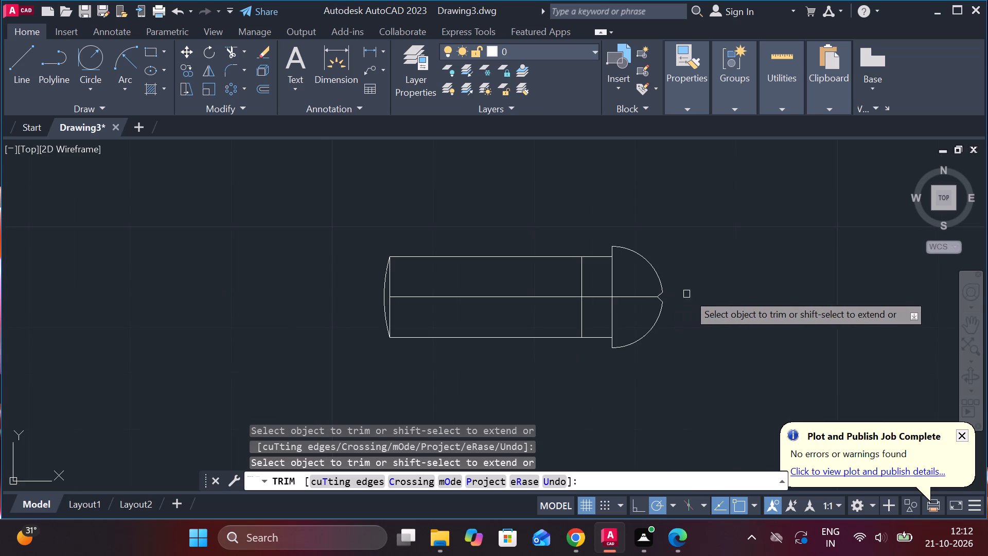
key("Escape")
Set the linetype of the part's horizontal centreline to CENTER.
left_click(519, 300)
left_click(690, 110)
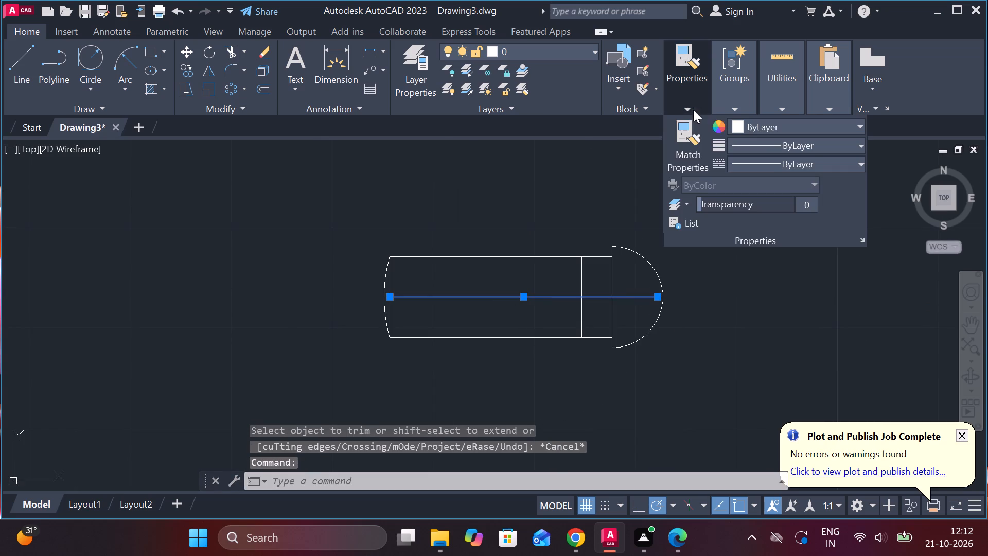
left_click(771, 171)
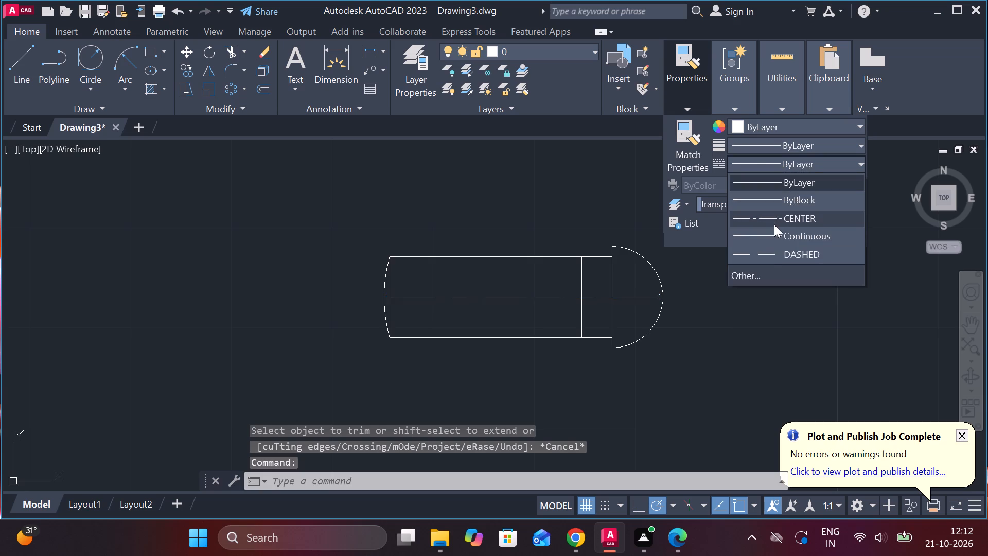
left_click(774, 224)
key("Escape")
key("Escape")
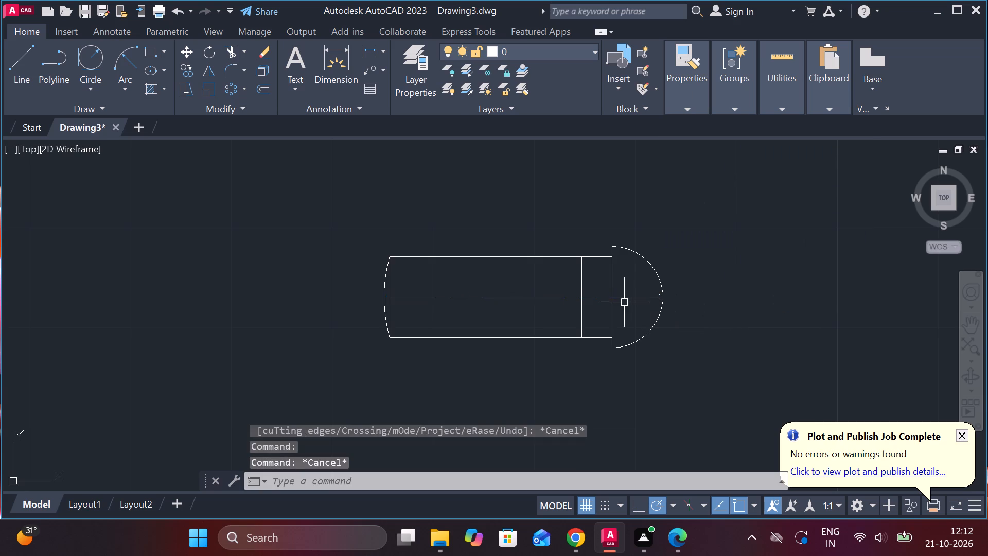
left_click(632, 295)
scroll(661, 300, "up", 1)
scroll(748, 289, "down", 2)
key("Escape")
Copy the label "2.STUD (MILD STEEL) 1 NO." and paste it just below the round-headed part.
scroll(771, 289, "down", 2)
middle_click_drag(772, 288, 667, 286)
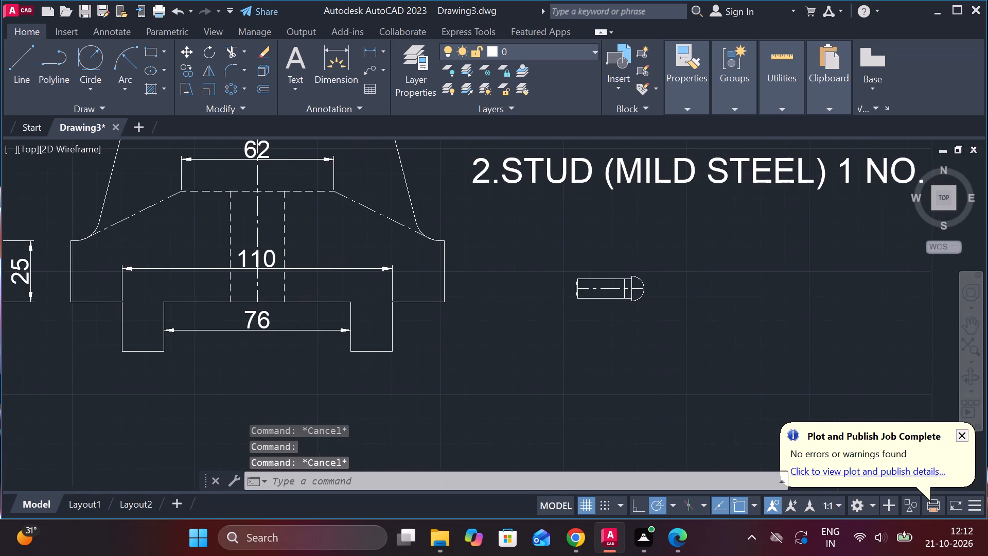
middle_click_drag(678, 271, 605, 296)
left_click(517, 198)
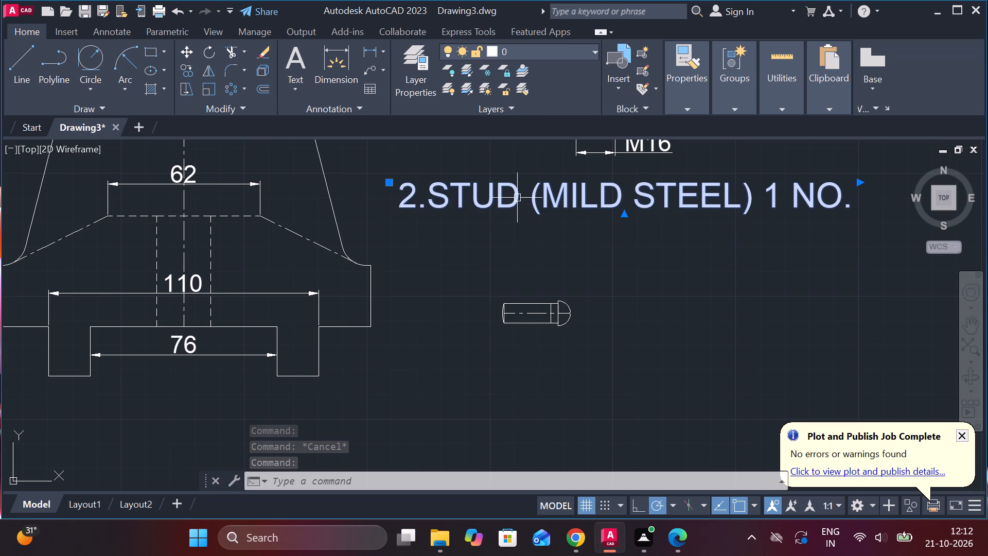
key("ctrl+c")
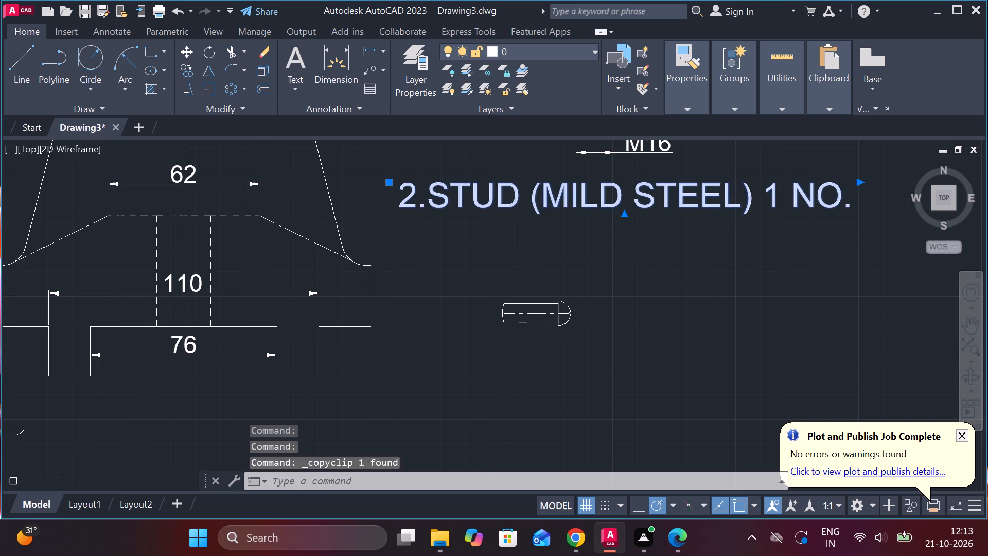
key("ctrl+v")
left_click(373, 375)
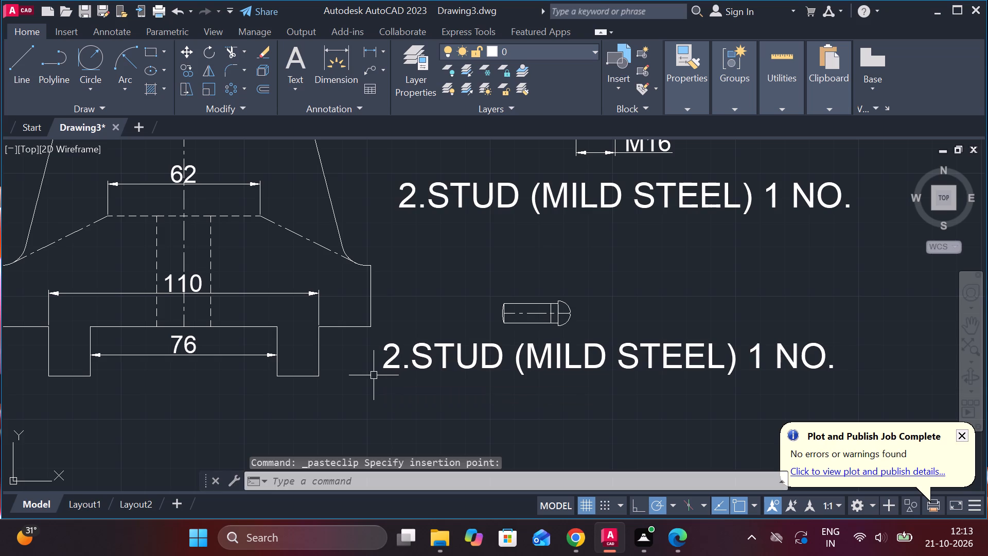
Add a horizontal linear dimension for the shank's length, placed just above the round-headed part.
left_click(368, 52)
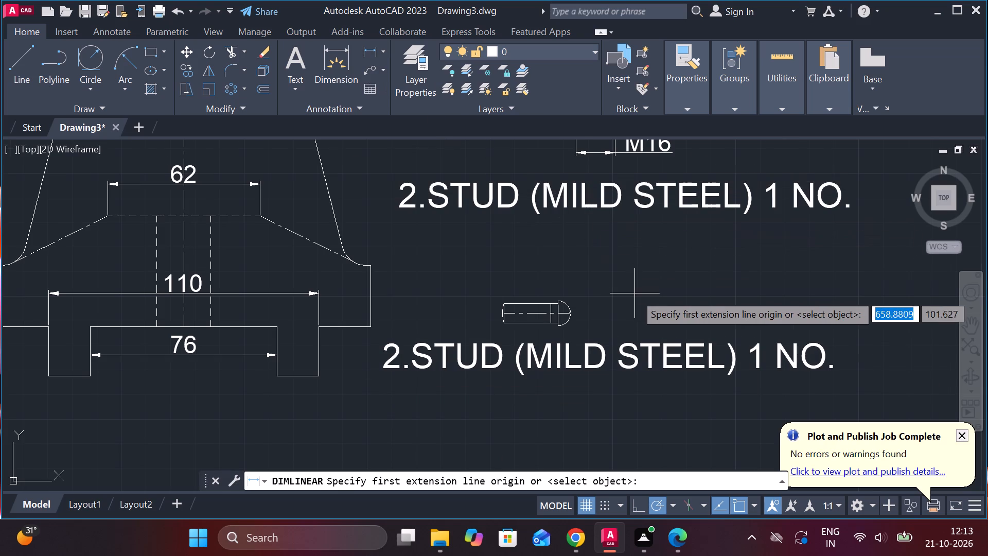
scroll(634, 293, "up", 1)
left_click(419, 308)
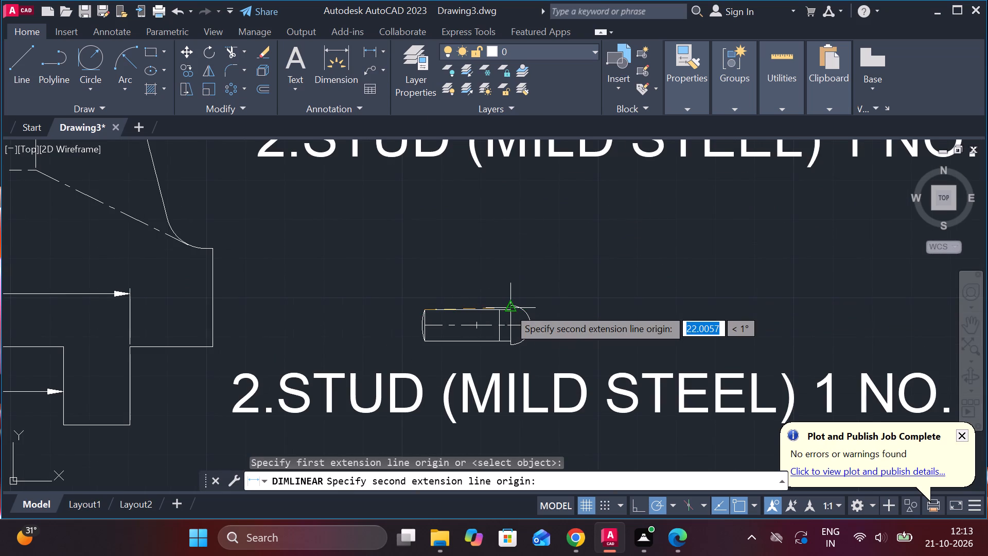
left_click(508, 308)
left_click(499, 290)
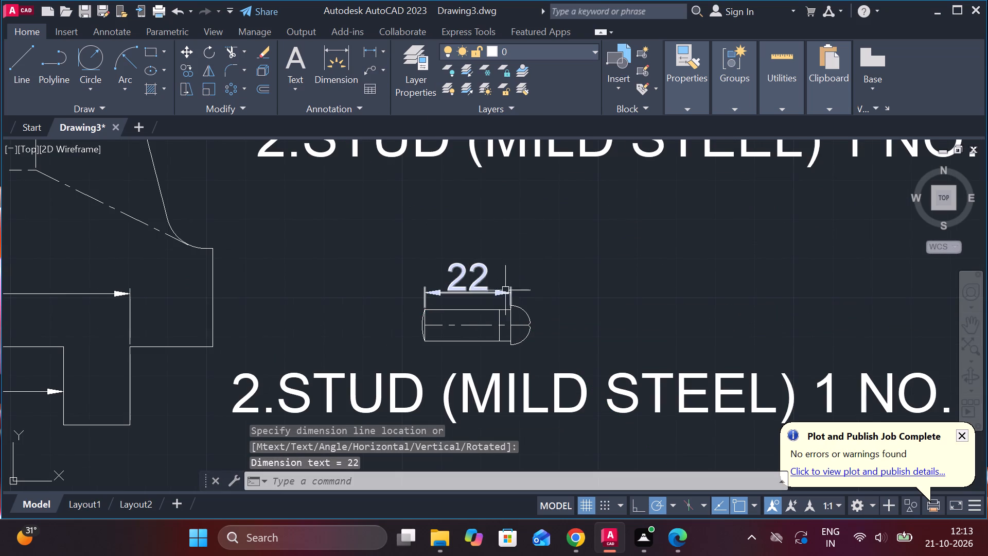
Add a multileader from the shank's curved end, up and away from the head, reading M8 with text height 8.
left_click(371, 67)
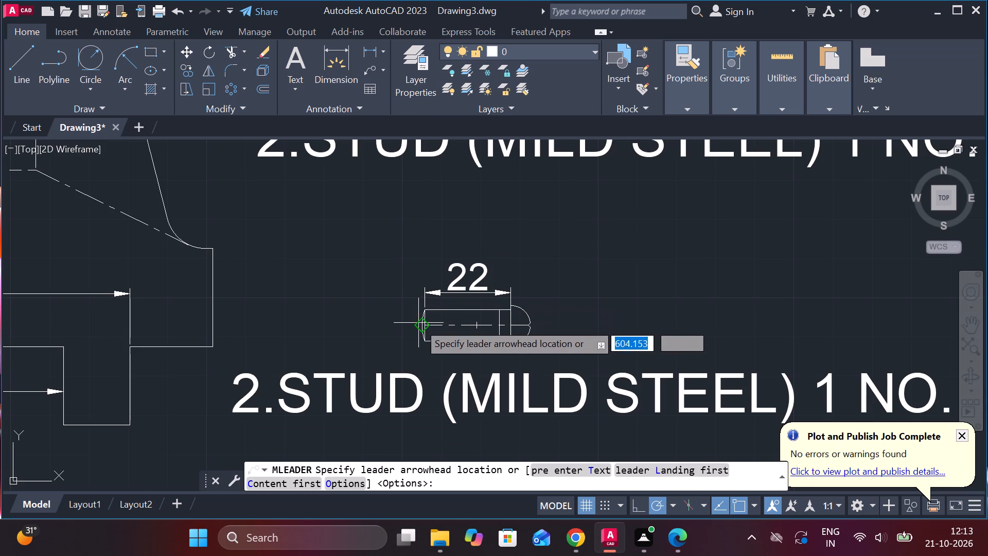
left_click(420, 323)
left_click(365, 264)
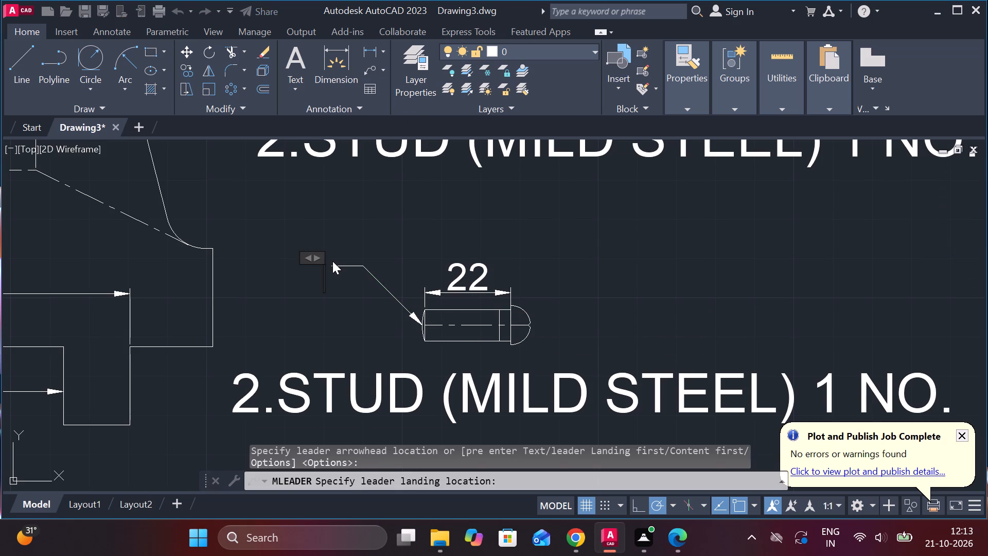
key("m")
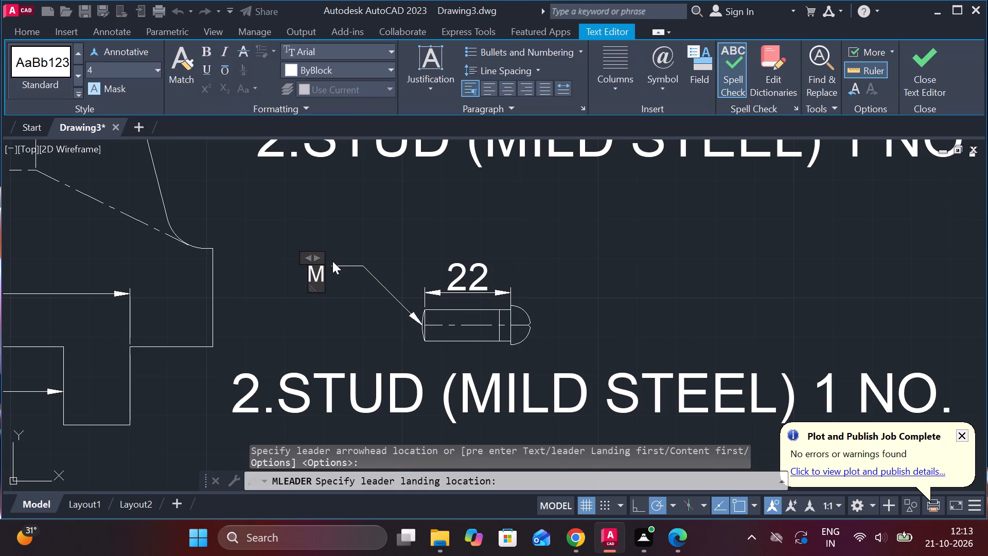
key("8")
left_click(125, 69)
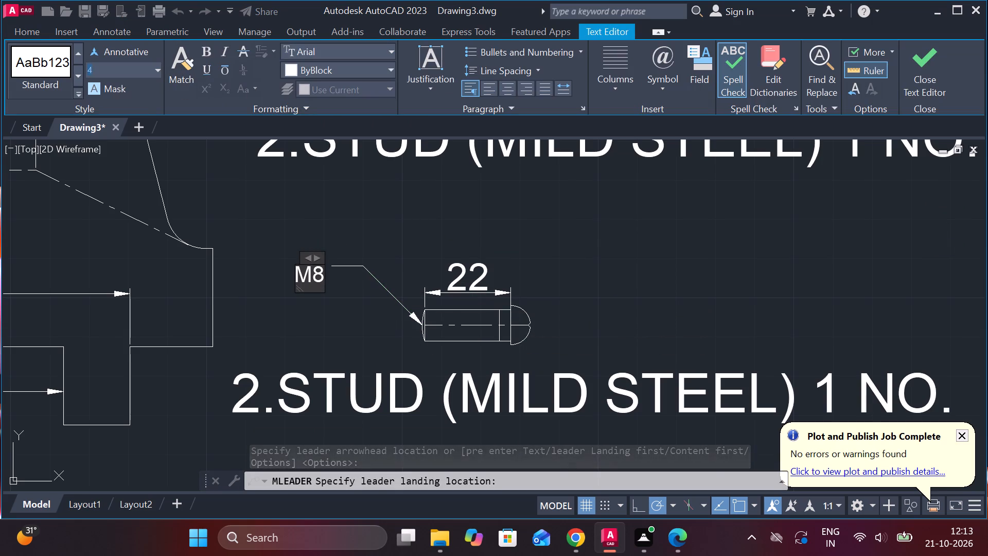
key("8")
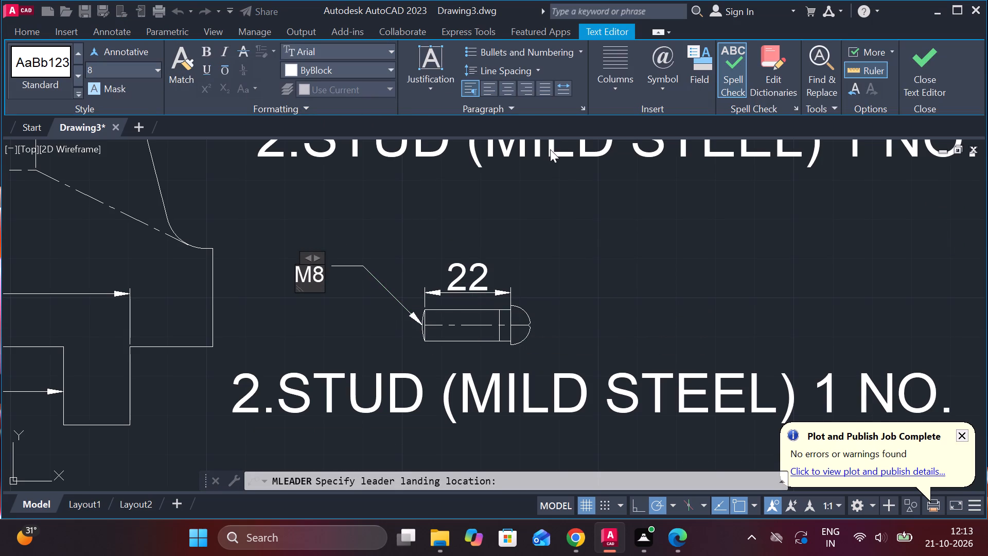
key("Return")
left_click_drag(320, 280, 294, 279)
left_click(116, 66)
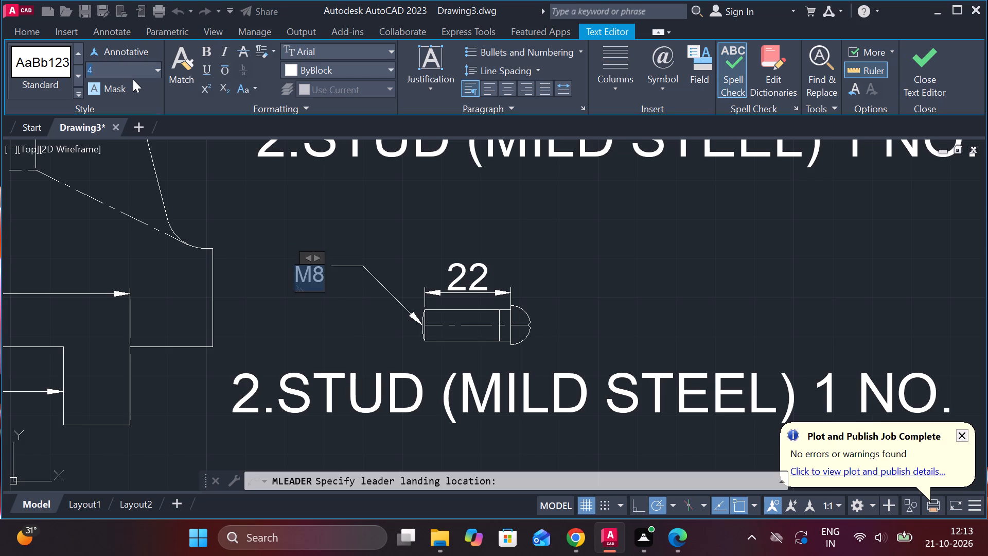
key("8")
key("Return")
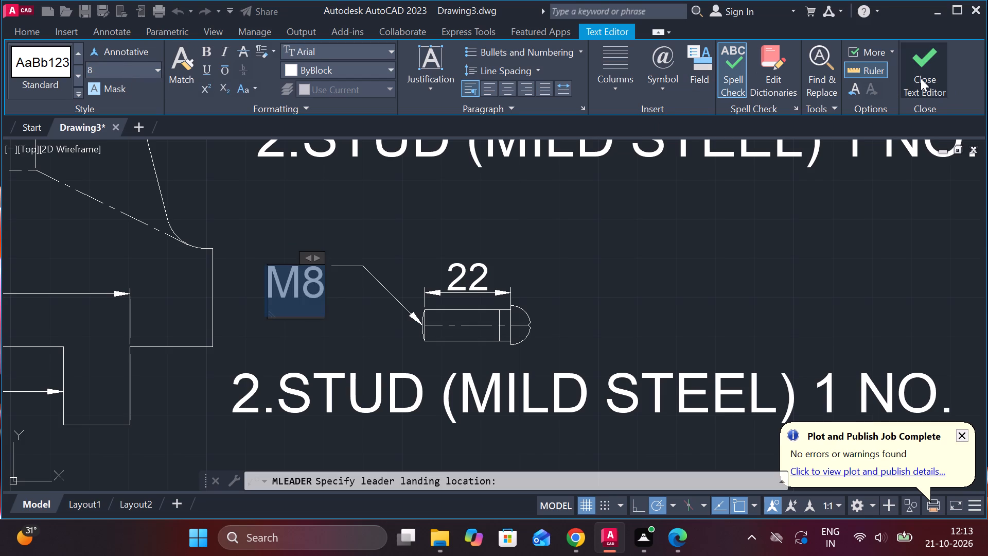
left_click(921, 78)
Change the number of the copied label under the round-headed part to 3.
scroll(659, 230, "down", 2)
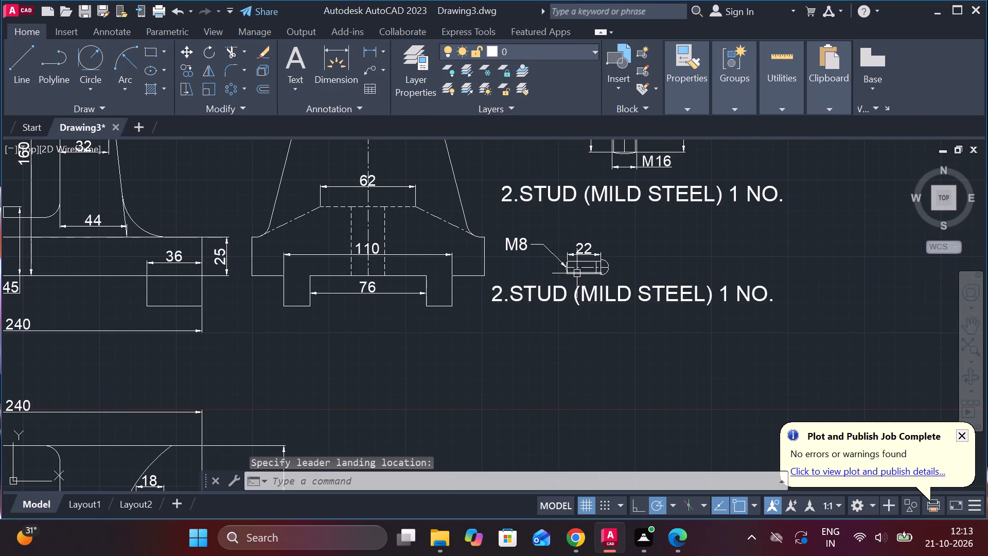
middle_click_drag(587, 286, 619, 311)
double_click(554, 317)
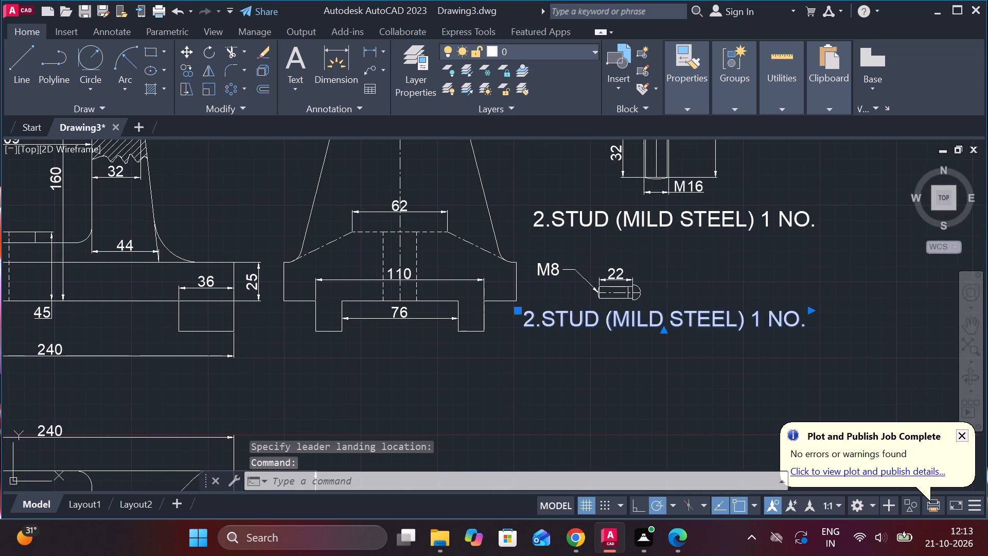
left_click(534, 321)
key("BackSpace")
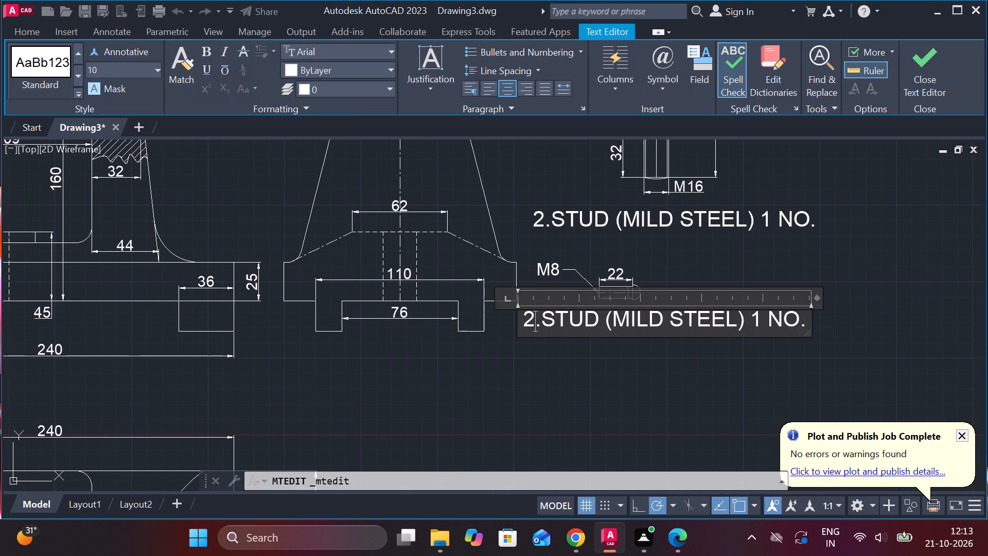
key("3")
Change the label under the round-headed part to "3.SCREW (MILD STEEL) 4 NO." and widen its text box to fit one line.
scroll(680, 318, "up", 1)
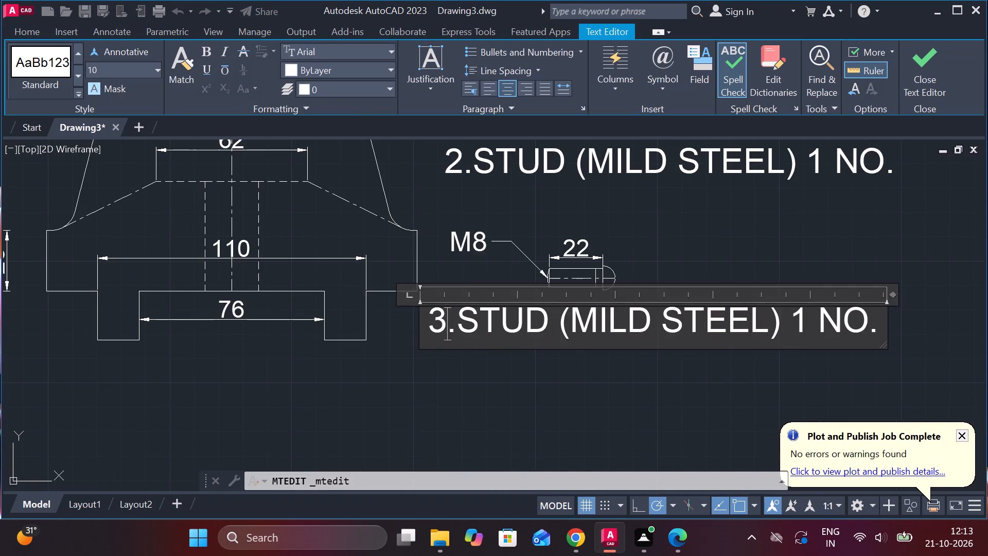
left_click(552, 312)
key("BackSpace")
key("BackSpace")
key("BackSpace")
key("BackSpace")
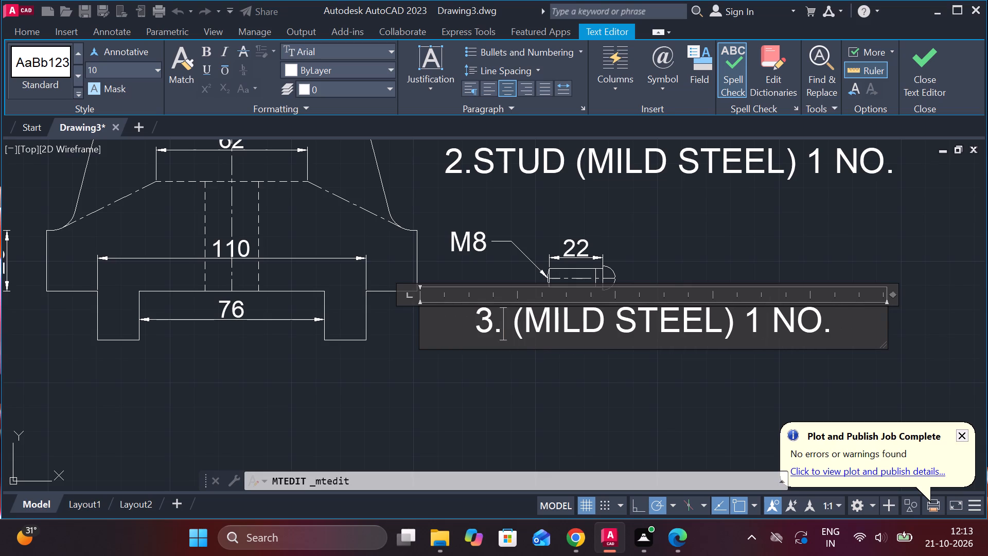
type("SCREW")
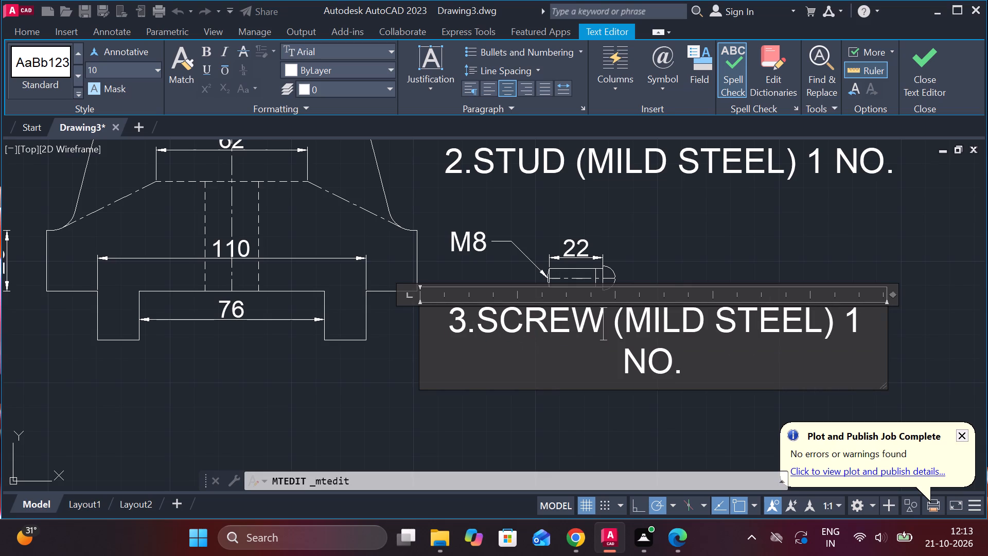
left_click(864, 329)
key("BackSpace")
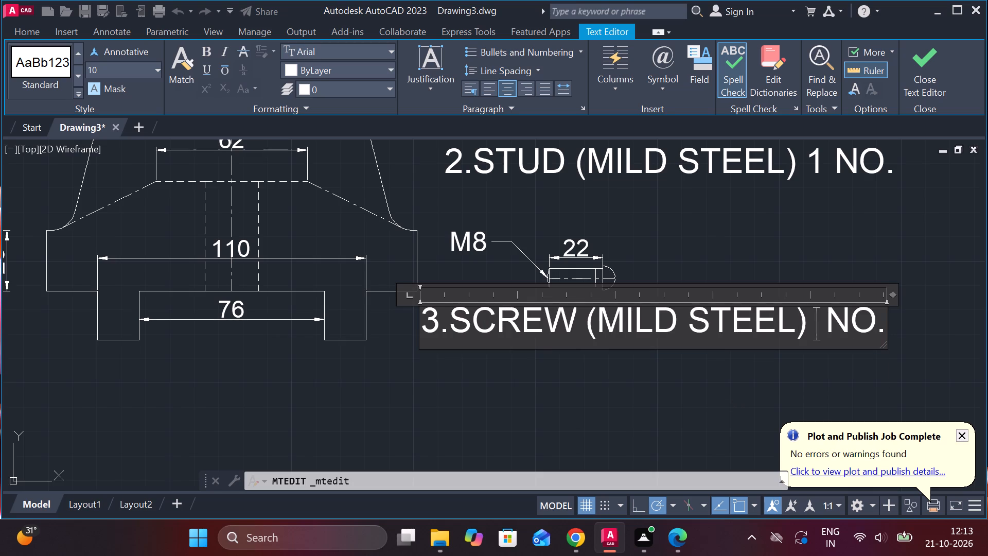
key("4")
left_click_drag(886, 352, 912, 352)
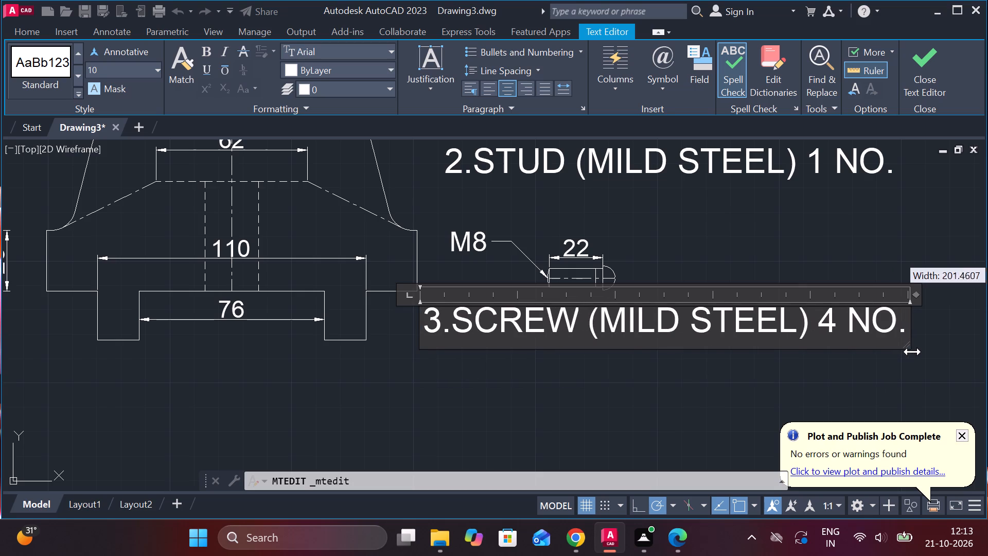
left_click_drag(912, 352, 916, 351)
left_click(926, 89)
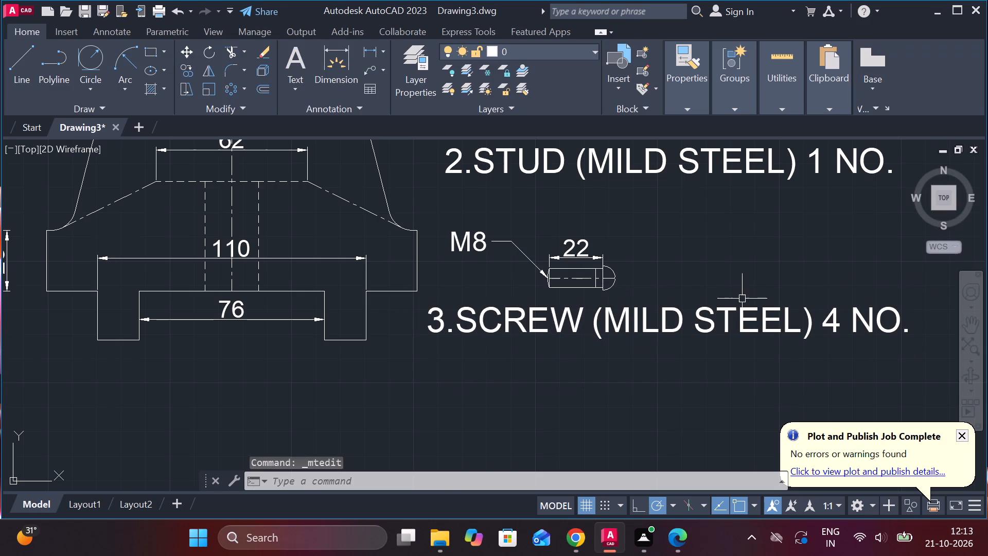
Move the screw with its 22 dimension and M8 leader horizontally to the right, centring it over its label.
middle_click_drag(735, 299, 651, 283)
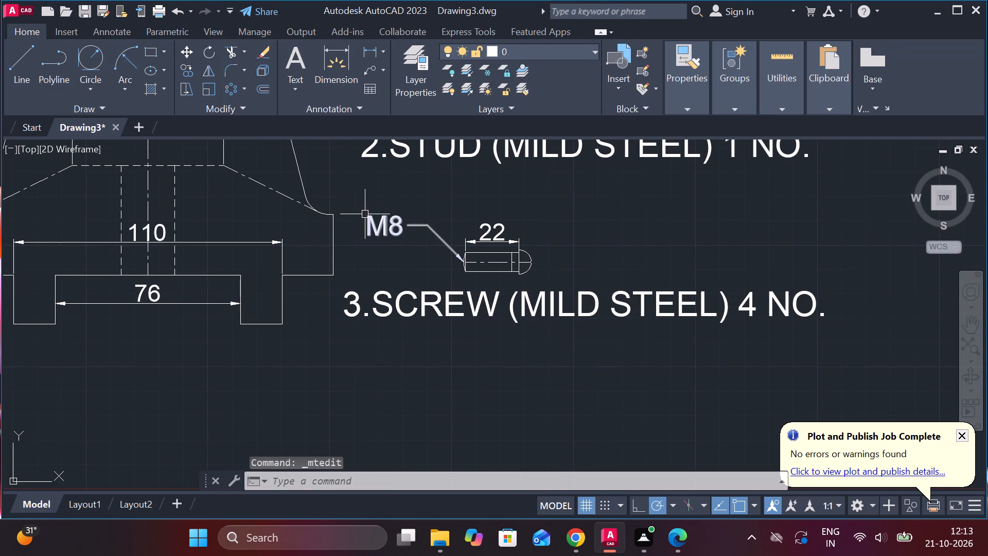
left_click(364, 214)
left_click(581, 277)
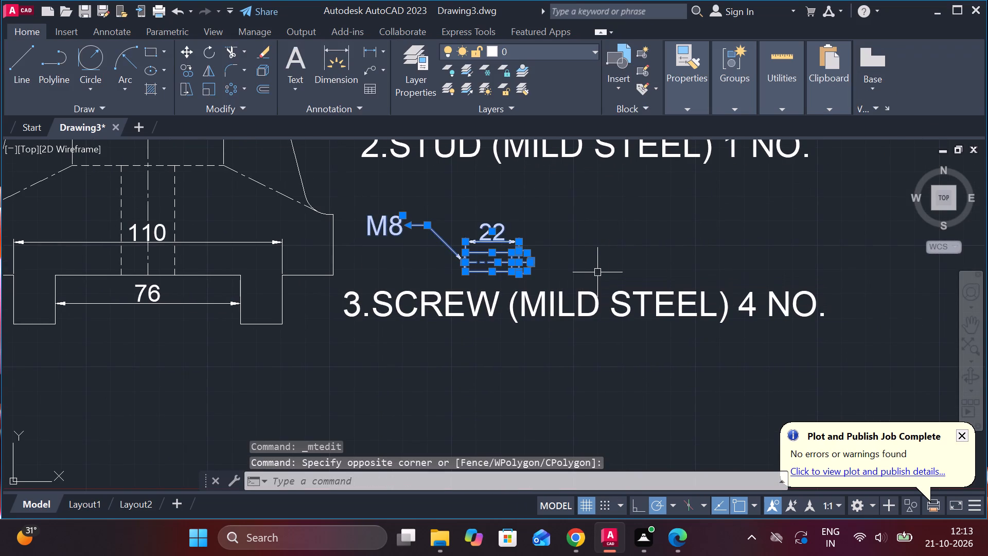
key("m")
key("Return")
left_click(571, 267)
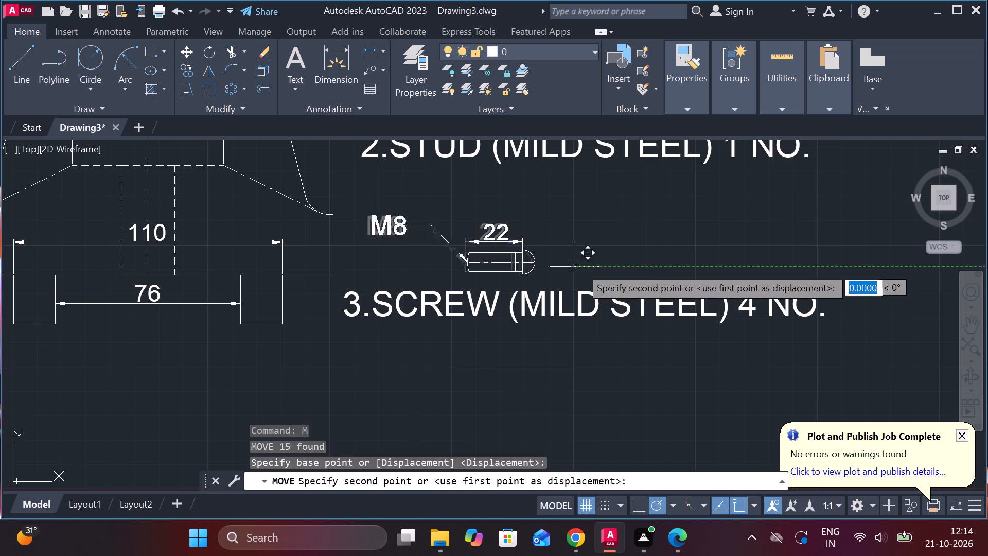
left_click(638, 270)
Draw a closed rectangle of lines, 224 long and 40 high, in the empty area below the screw label and right of the body's plan view.
scroll(713, 285, "down", 2)
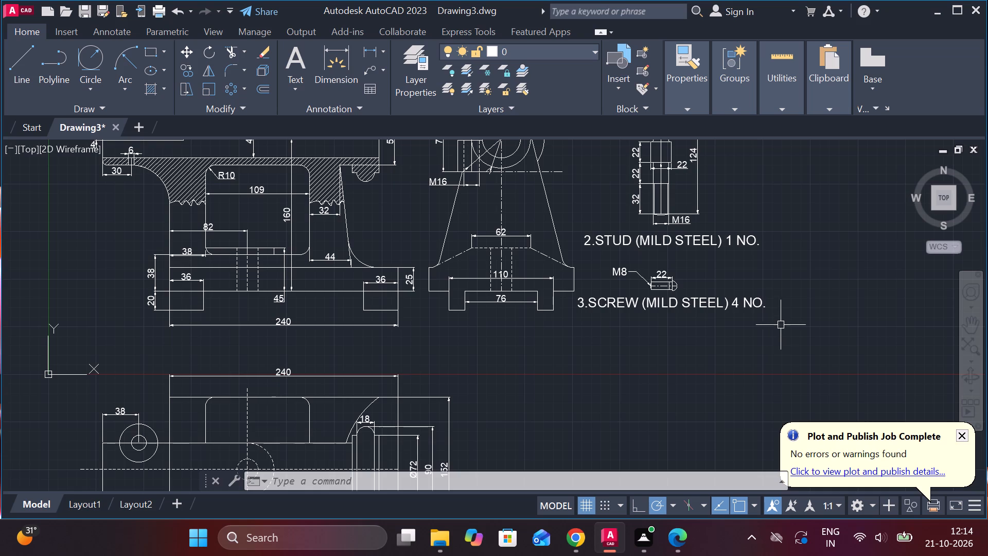
scroll(752, 316, "down", 2)
scroll(707, 317, "up", 1)
middle_click_drag(707, 316, 613, 212)
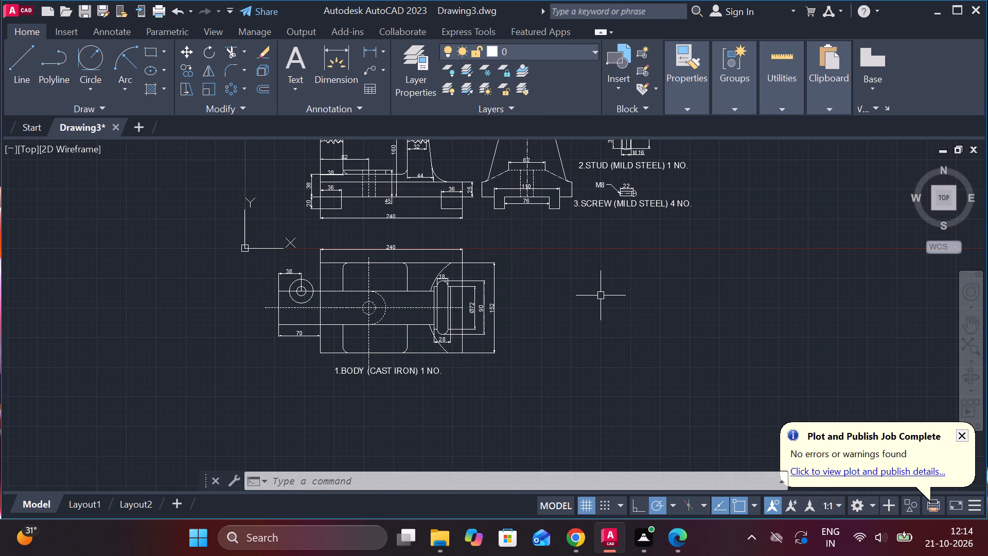
middle_click_drag(606, 296, 480, 290)
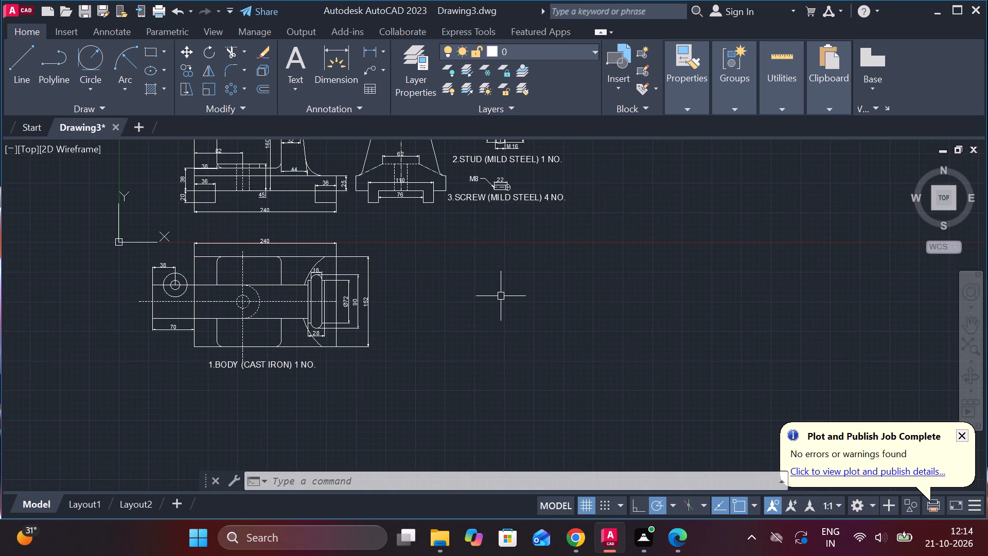
key("Escape")
key("l")
key("Return")
left_click(506, 263)
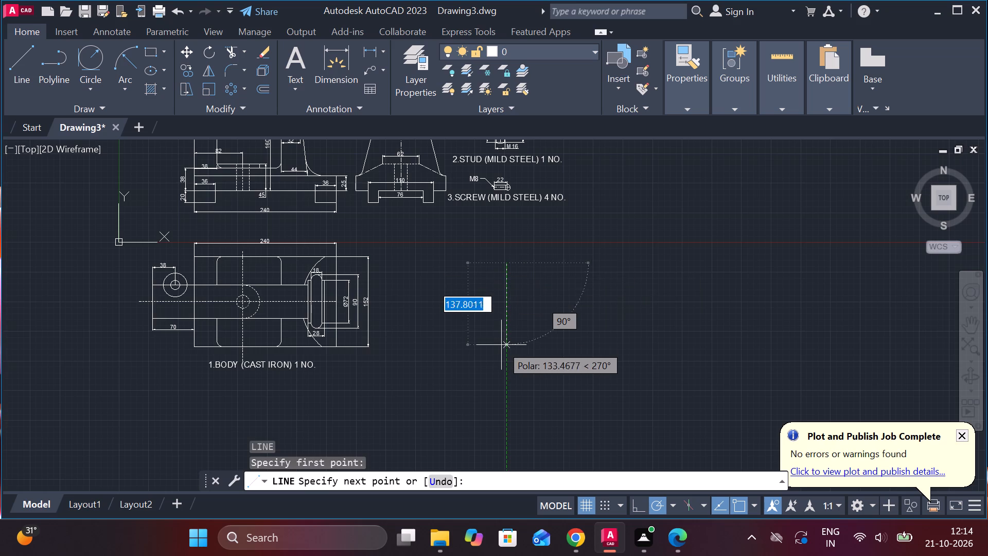
type("40")
key("Return")
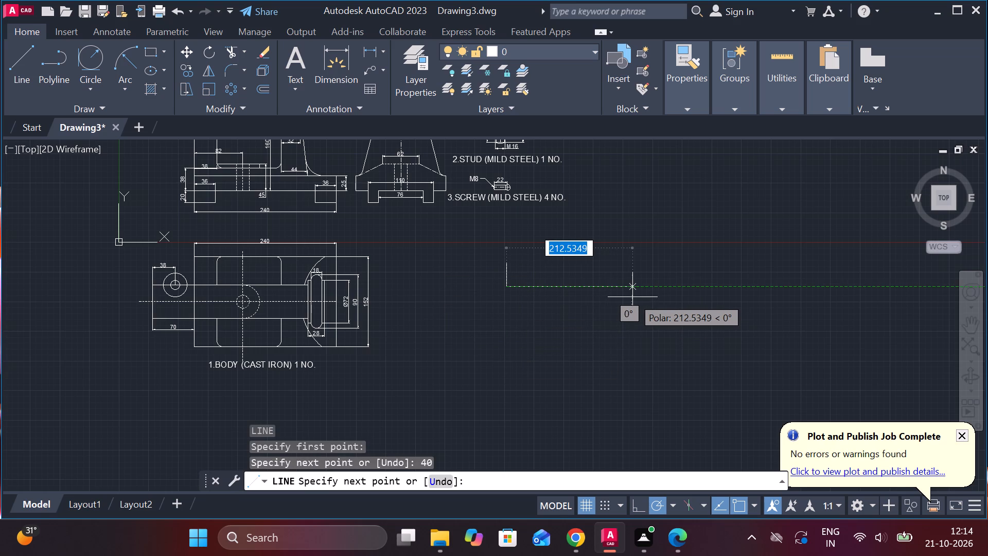
type("224")
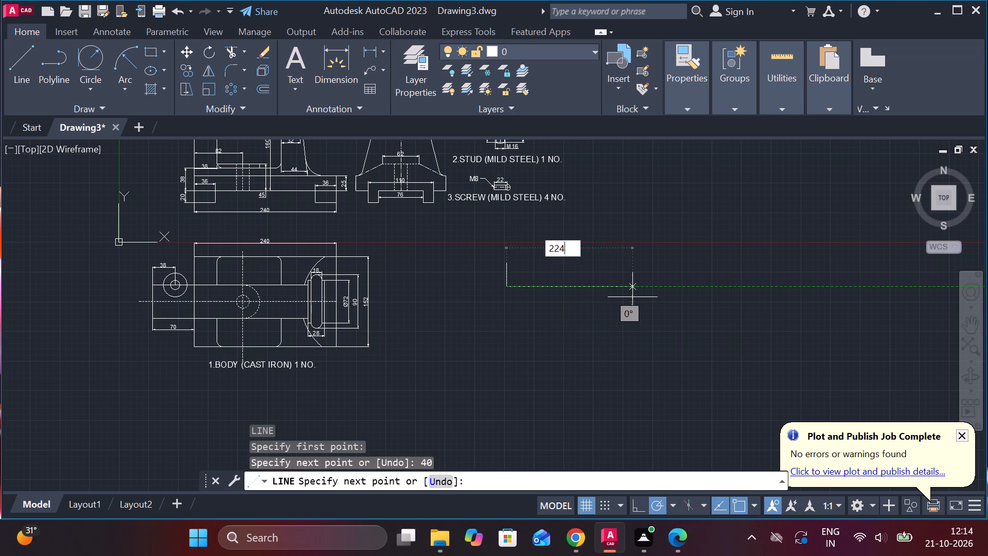
key("space")
type("40")
key("Return")
type("C")
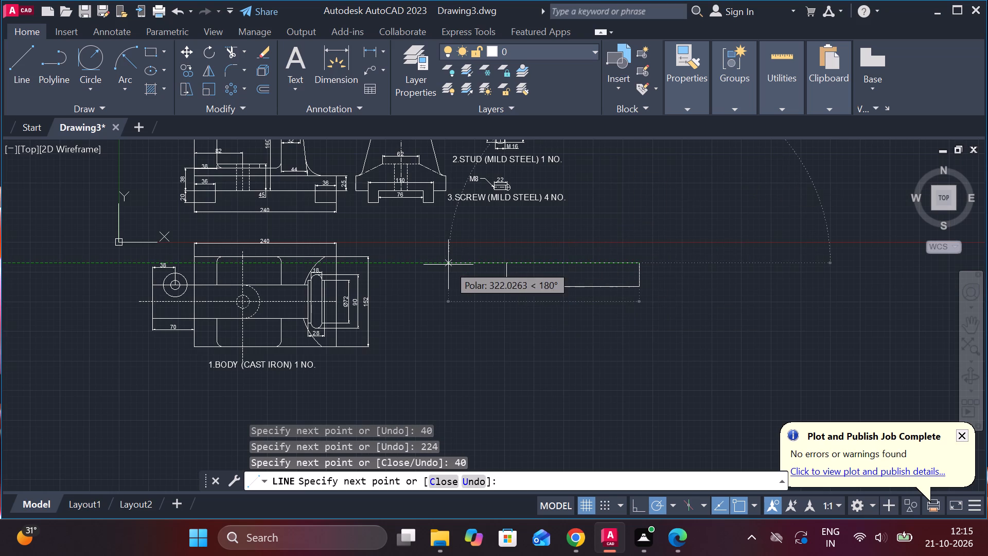
key("space")
Draw a horizontal centre line through the rectangle, from the midpoint of its left edge to the midpoint of its right edge.
scroll(467, 265, "up", 2)
middle_click_drag(534, 299, 350, 292)
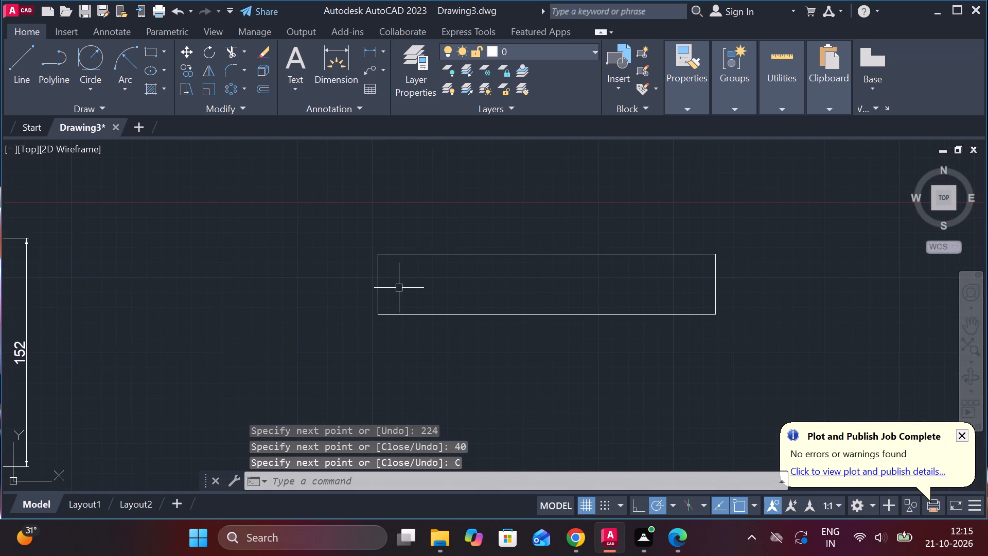
scroll(400, 288, "up", 1)
scroll(401, 288, "down", 1)
key("l")
key("Return")
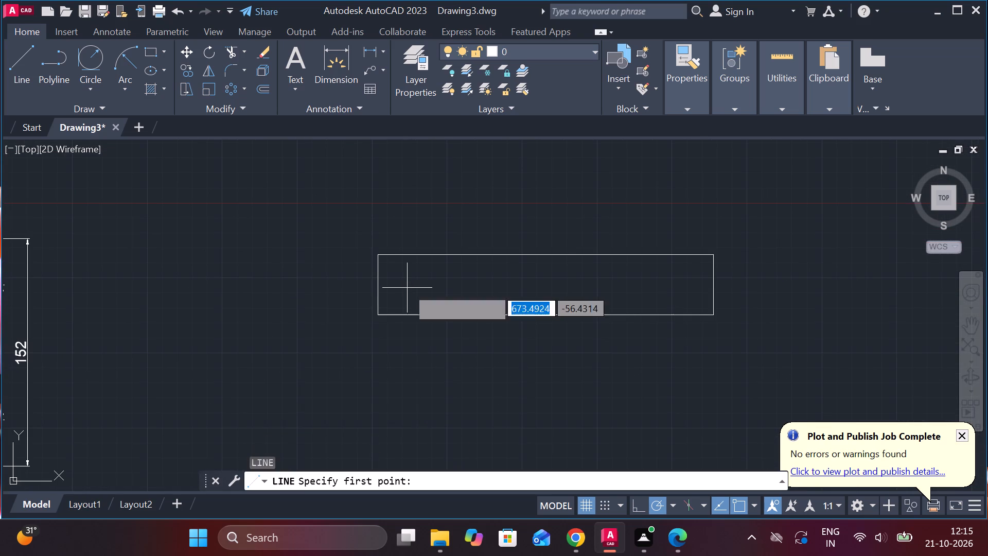
left_click(381, 284)
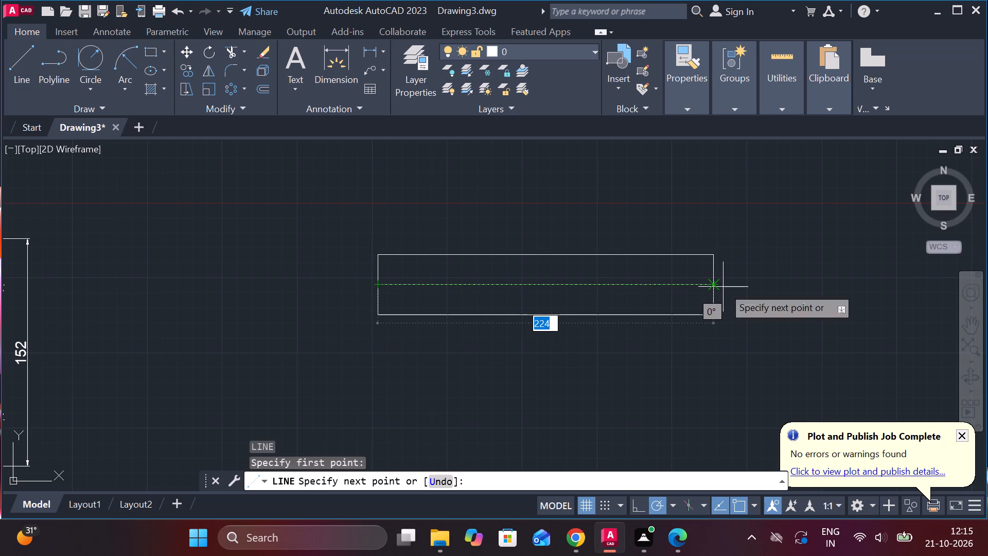
left_click(723, 287)
key("Escape")
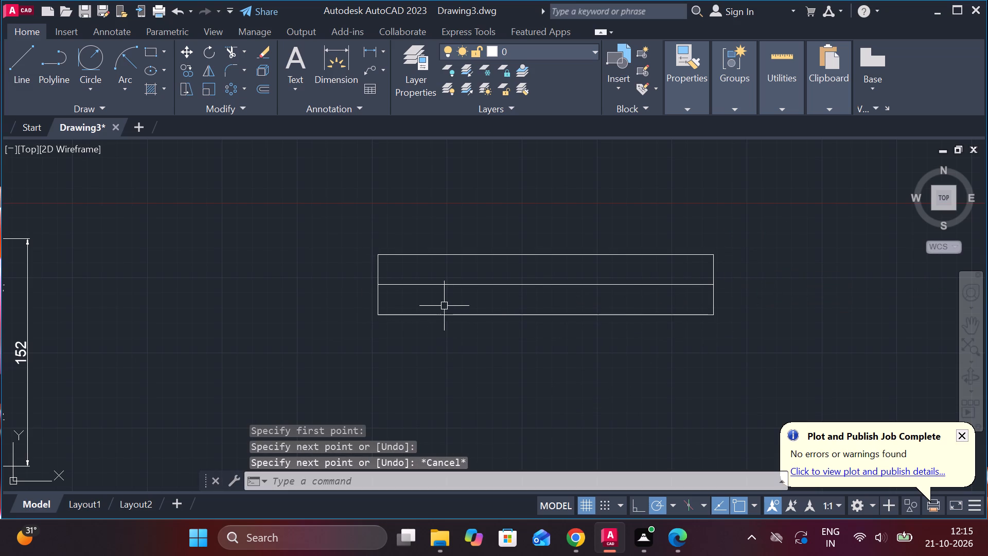
Draw a vertical line up from the centre line, 40 from the rectangle's left end, stopping just short of the upper edge.
middle_click_drag(531, 279, 549, 284)
key("l")
key("Return")
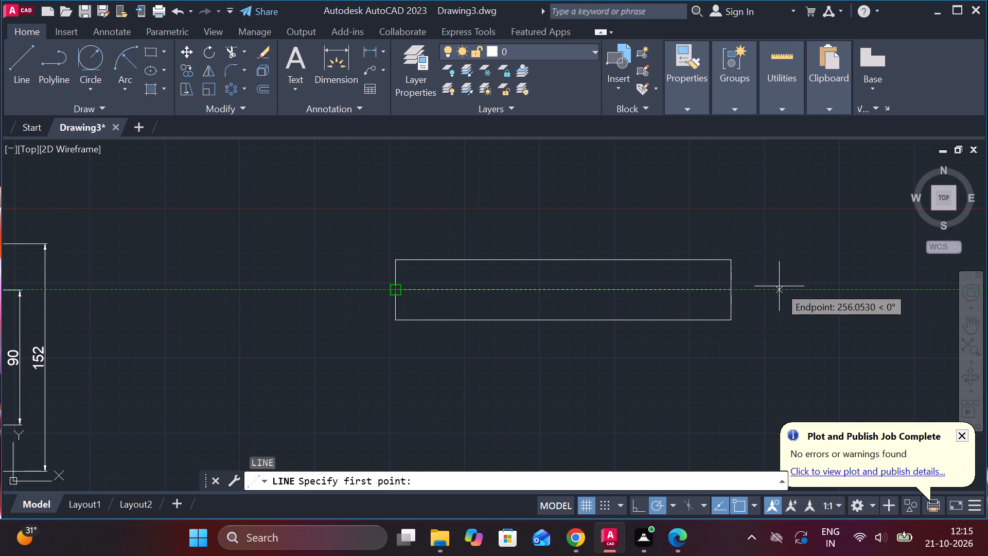
type("40")
key("Return")
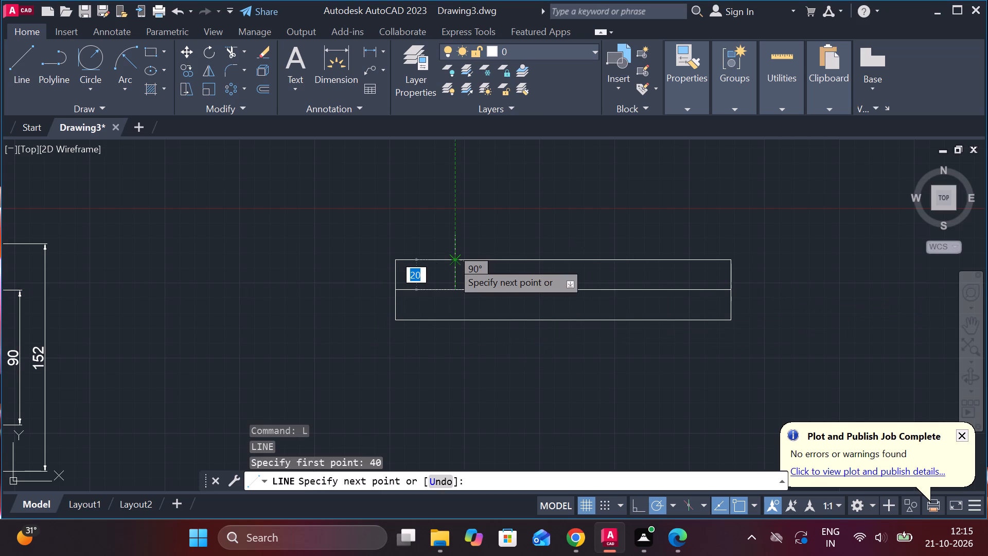
scroll(452, 262, "up", 2)
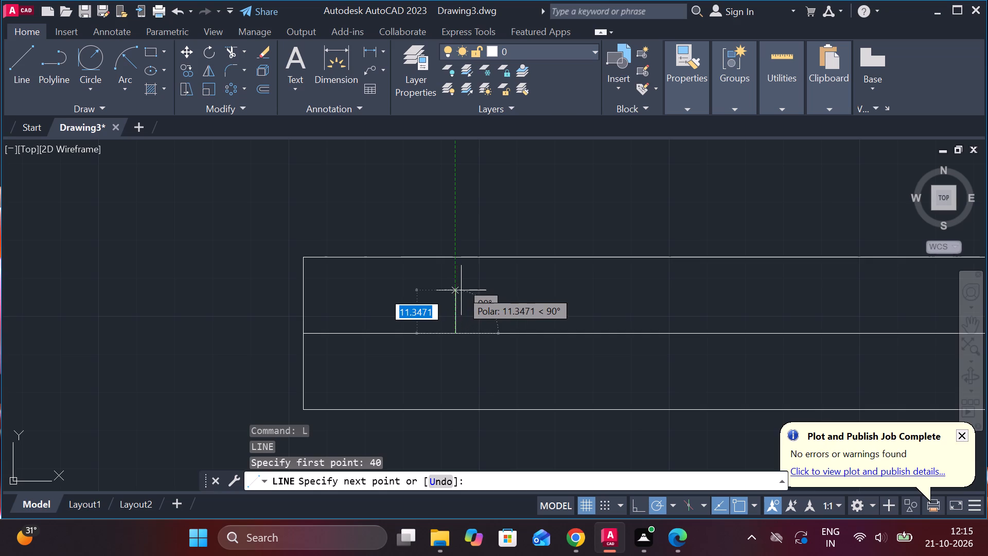
left_click(454, 272)
key("Escape")
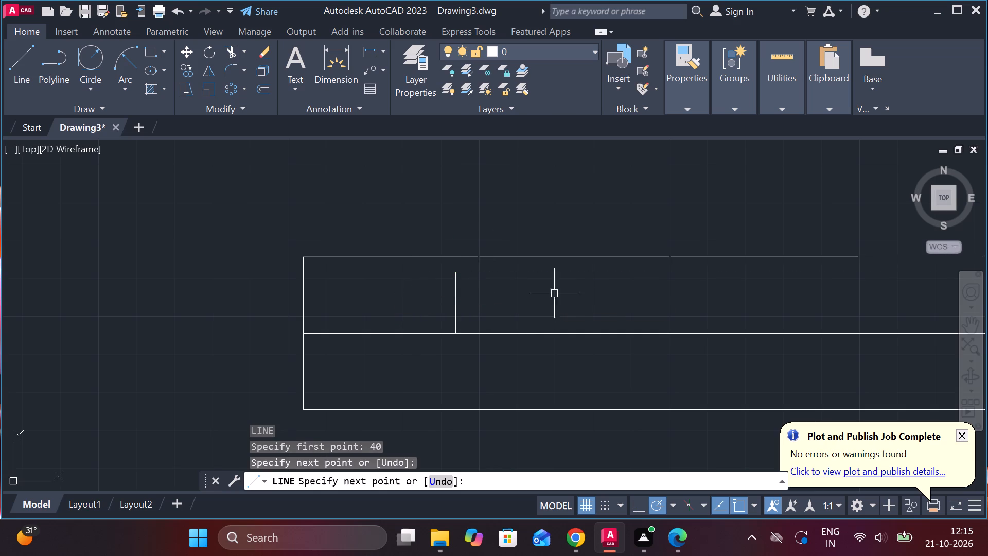
Draw a 12-long vertical line up from the centre line, 44 from the rectangle's right end.
scroll(572, 303, "down", 1)
middle_click_drag(572, 304, 317, 260)
middle_click_drag(453, 327, 363, 327)
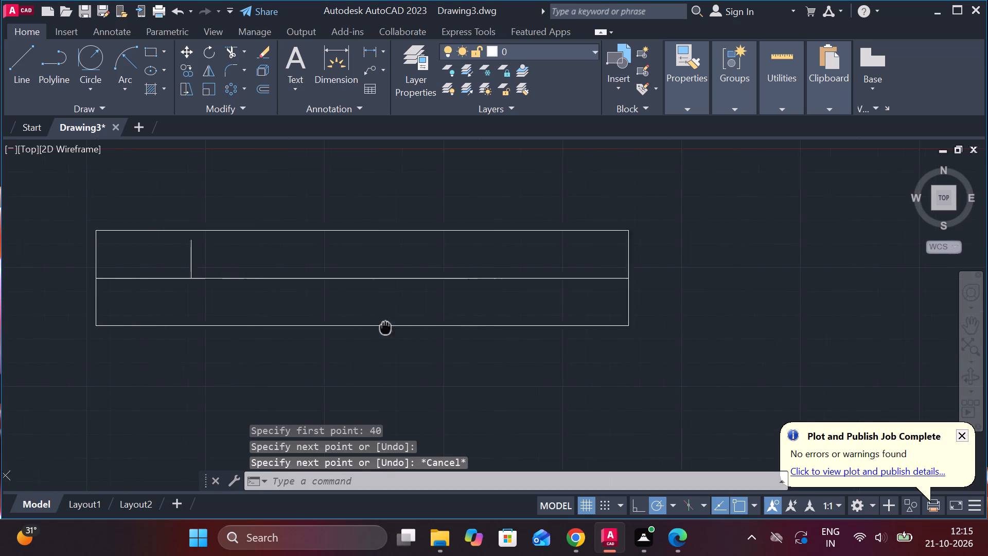
middle_click_drag(363, 327, 327, 327)
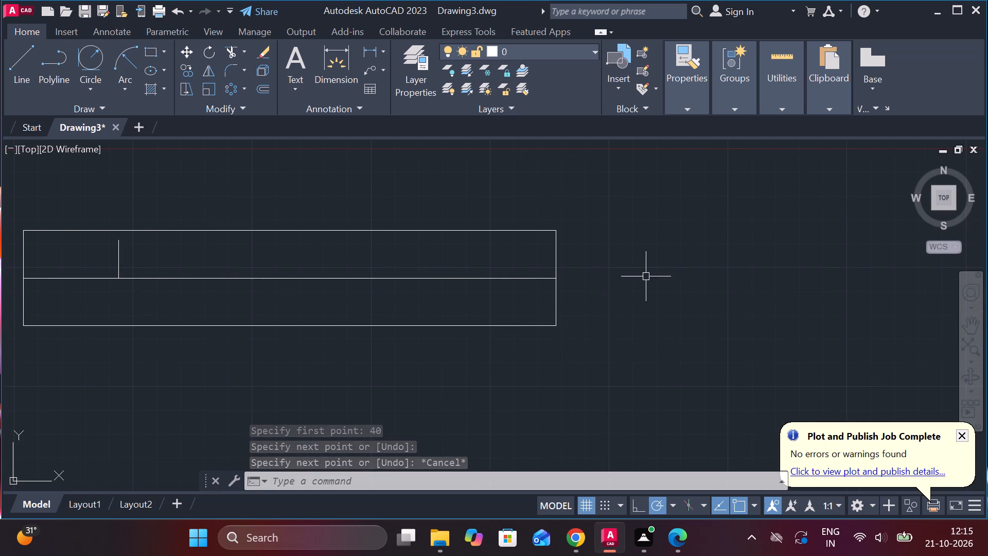
key("l")
key("Return")
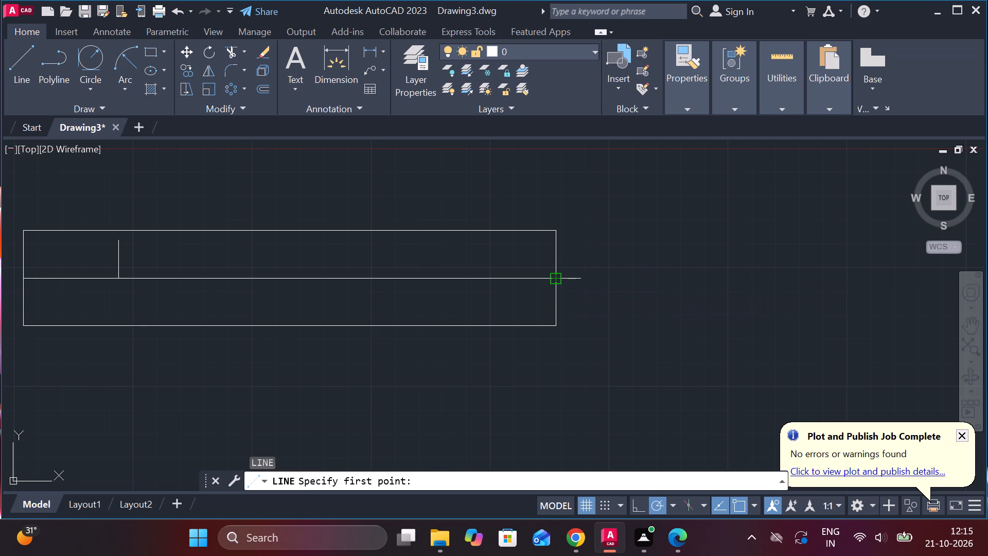
scroll(558, 281, "down", 3)
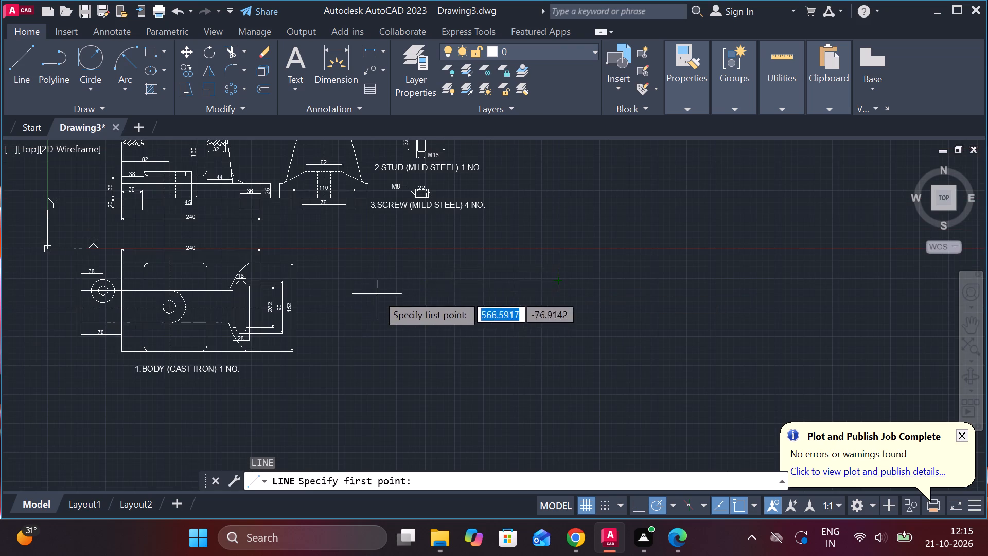
type("44")
key("space")
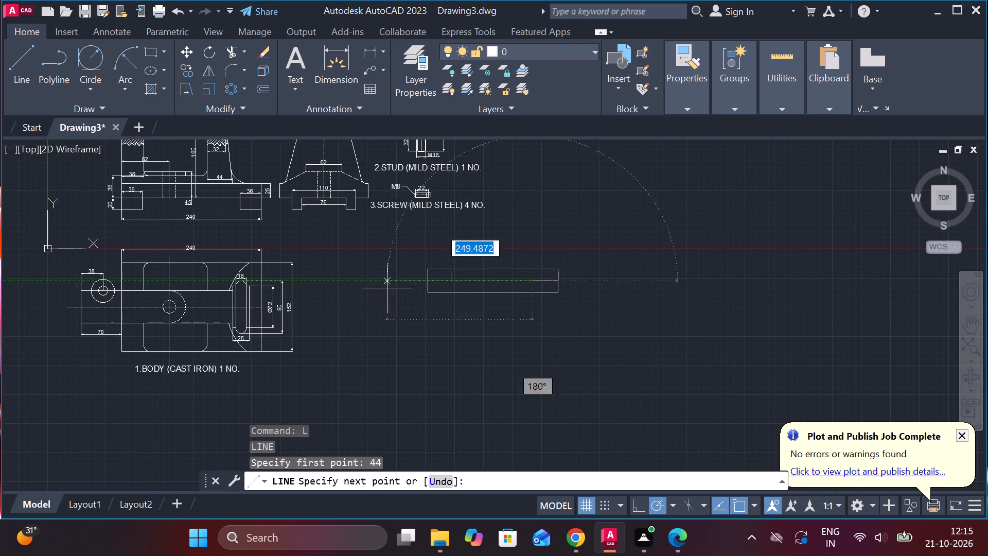
scroll(520, 287, "up", 4)
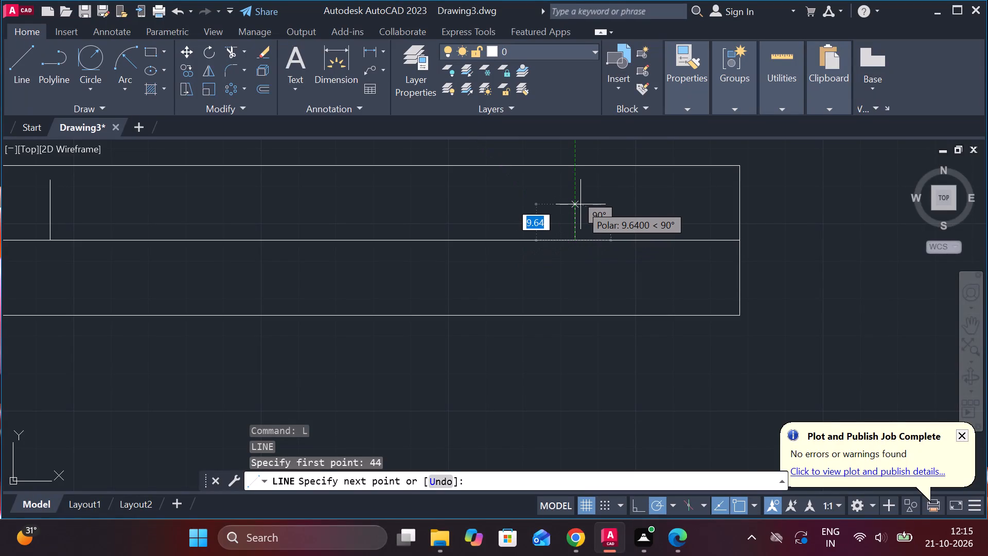
type("12")
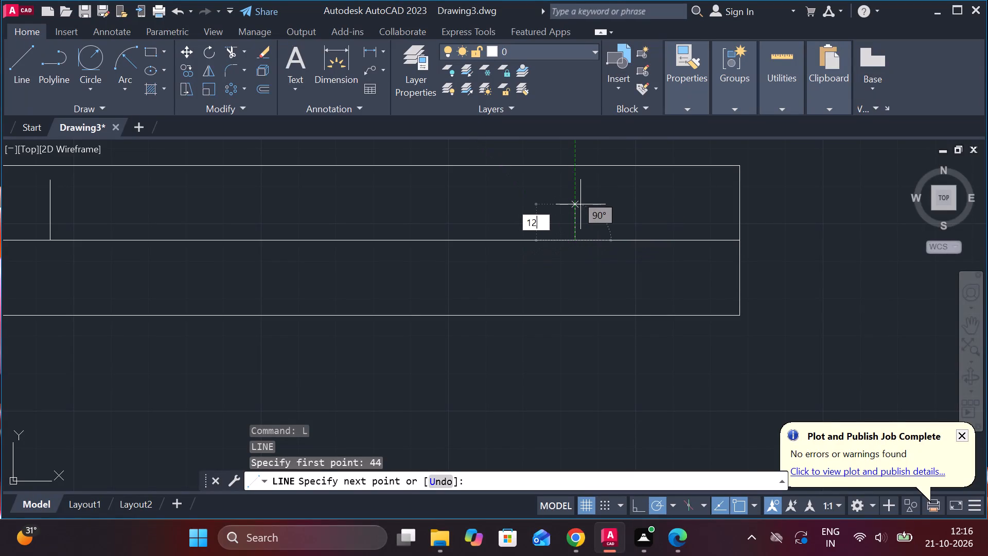
key("space")
key("Escape")
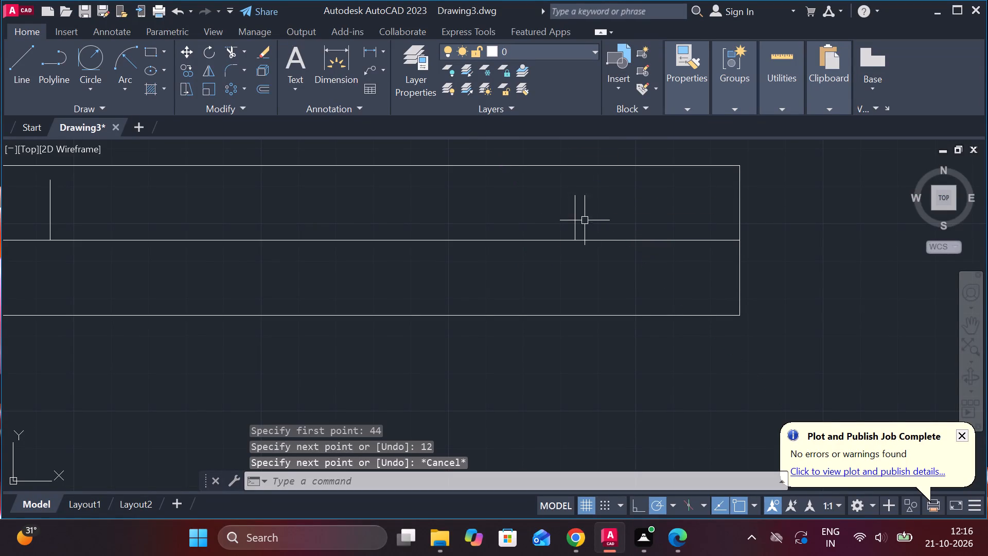
Lengthen the 12-long vertical line near the rectangle's right end by 12 downward past the centre line.
left_click(572, 212)
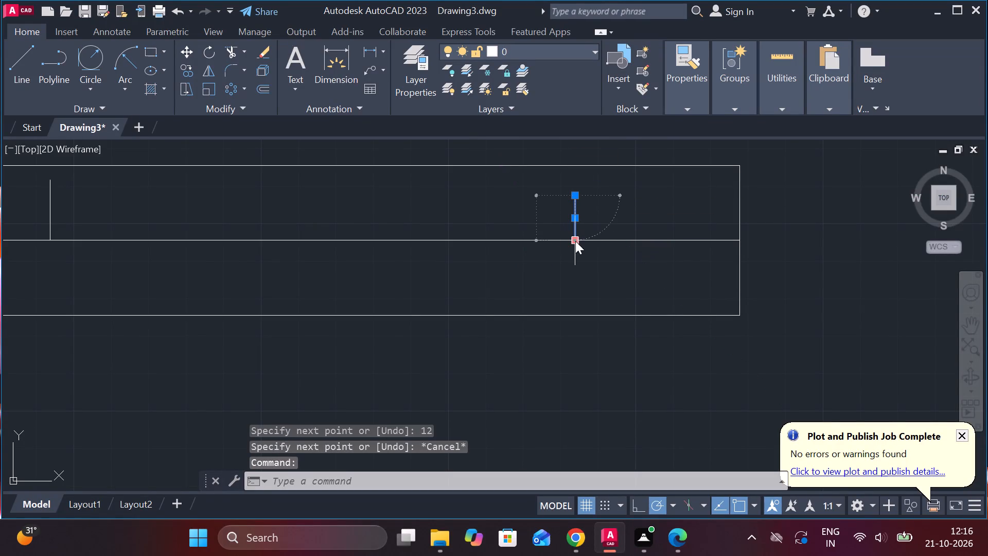
left_click(622, 274)
type("12")
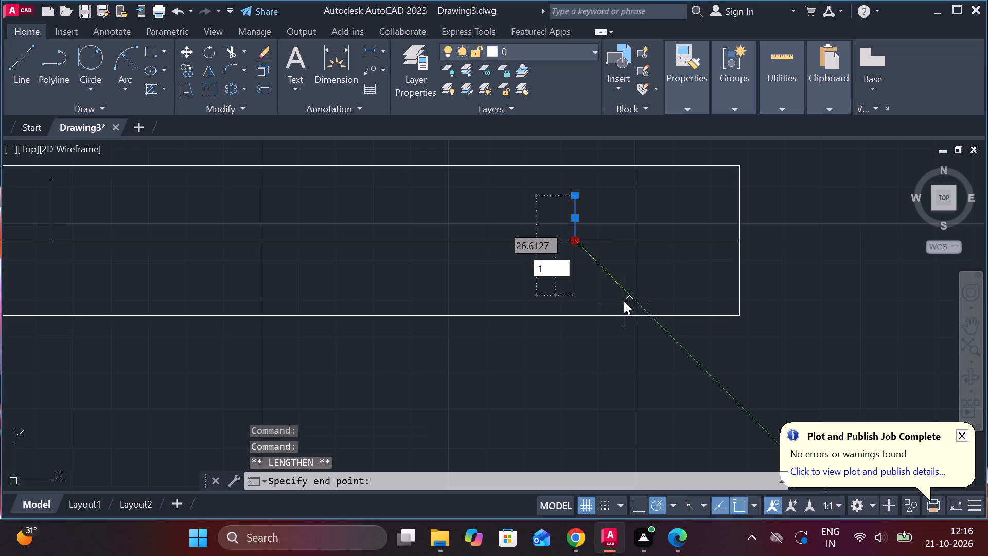
key("space")
key("Escape")
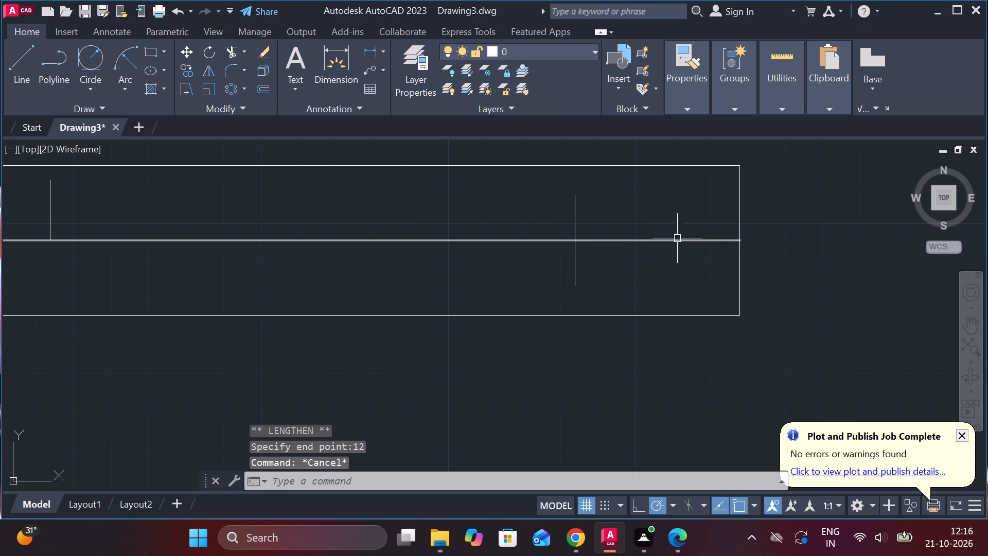
Trim away the centre line's middle portion between the two vertical lines.
type("TR")
key("space")
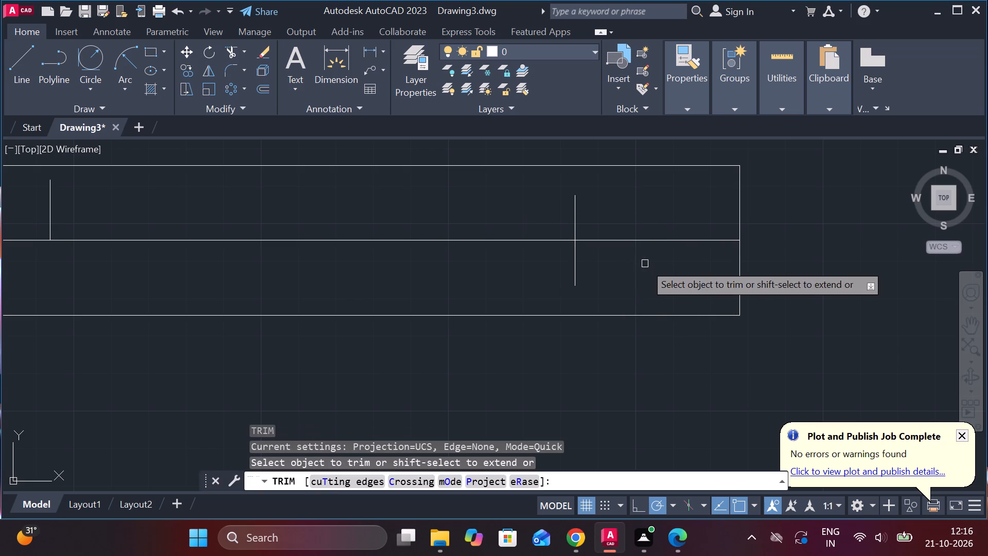
left_click(564, 241)
key("Escape")
Offset the right-hand centre line segment by 10 above and 10 below.
left_click(618, 240)
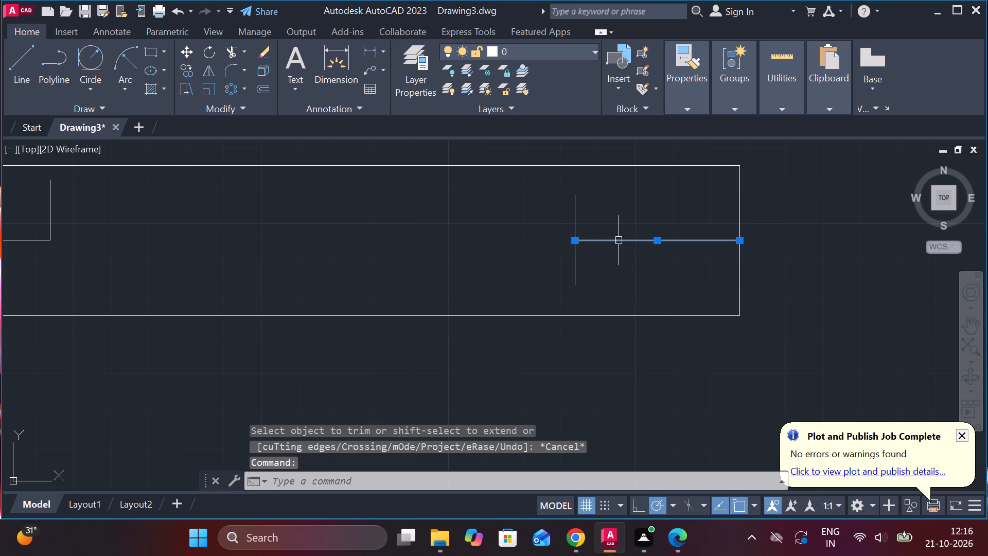
key("o")
key("Return")
key("Return")
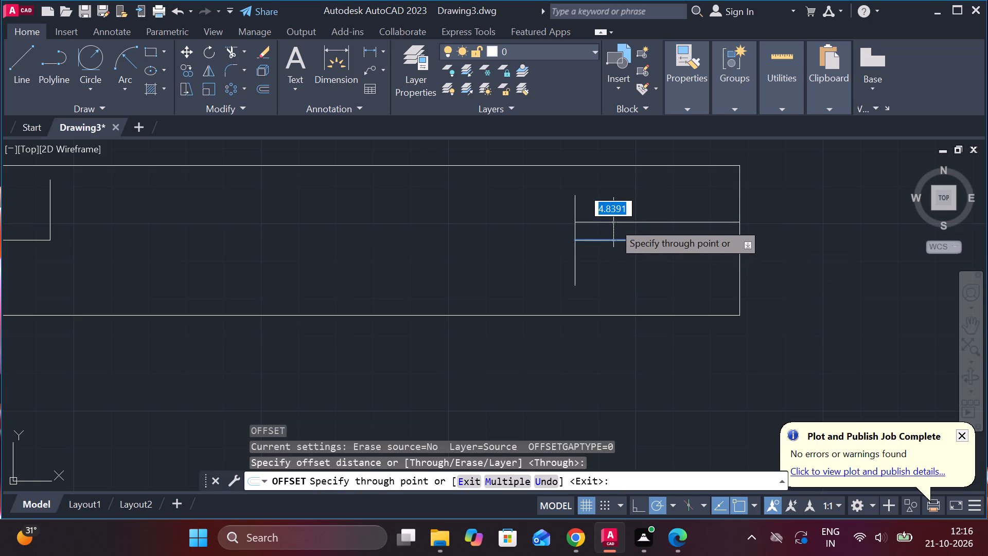
type("10")
key("Return")
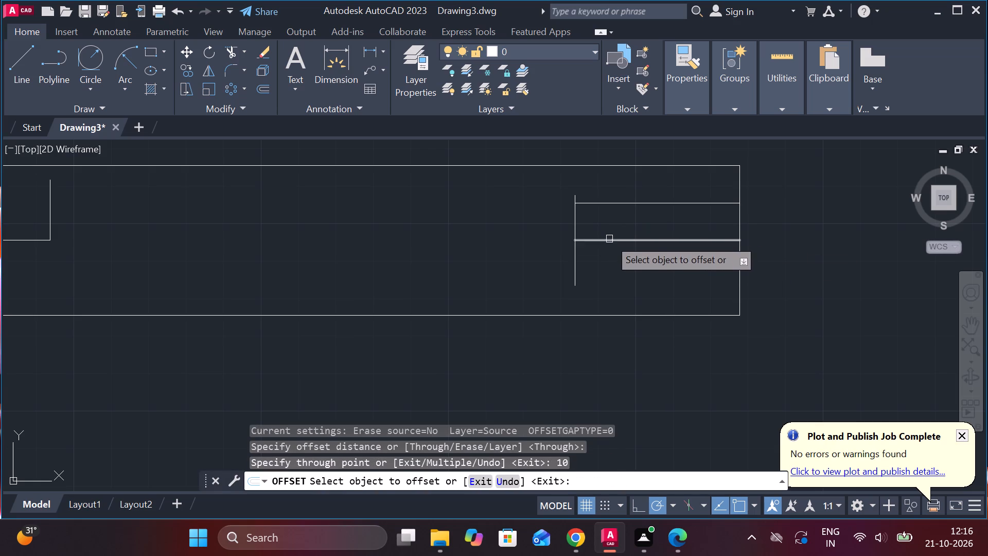
left_click(610, 240)
type("10")
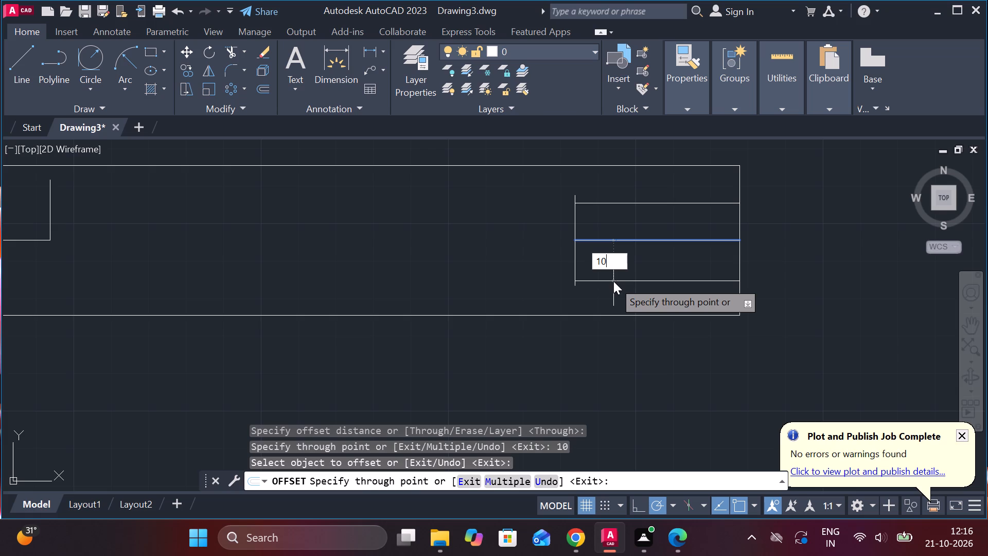
key("Return")
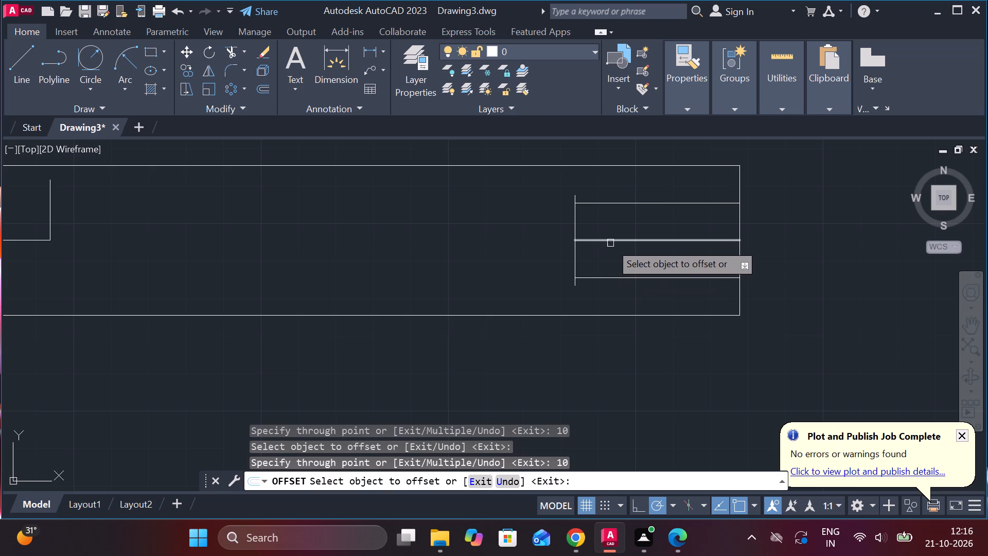
scroll(610, 243, "down", 1)
middle_click_drag(464, 227, 536, 242)
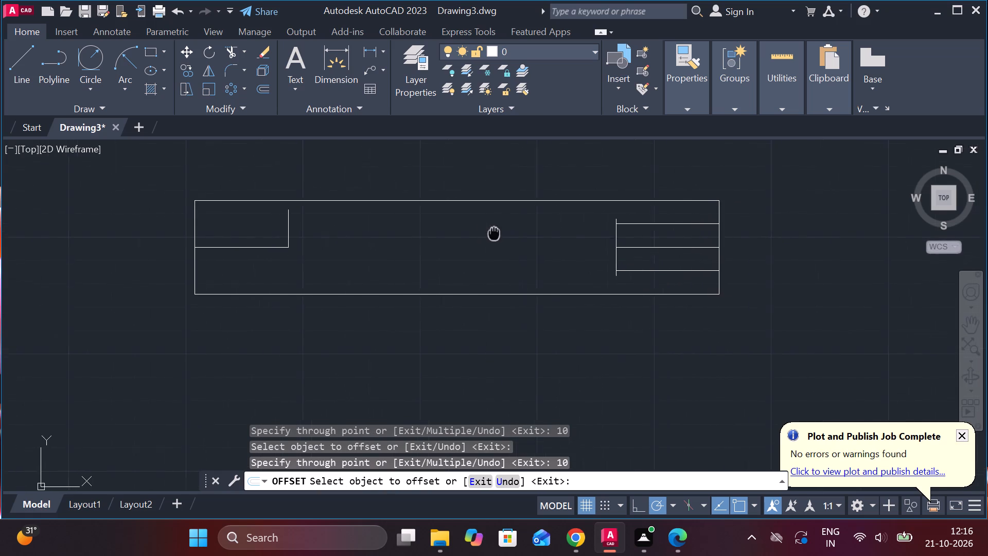
middle_click_drag(536, 242, 553, 242)
scroll(533, 274, "down", 1)
scroll(456, 269, "up", 1)
middle_click_drag(456, 269, 475, 273)
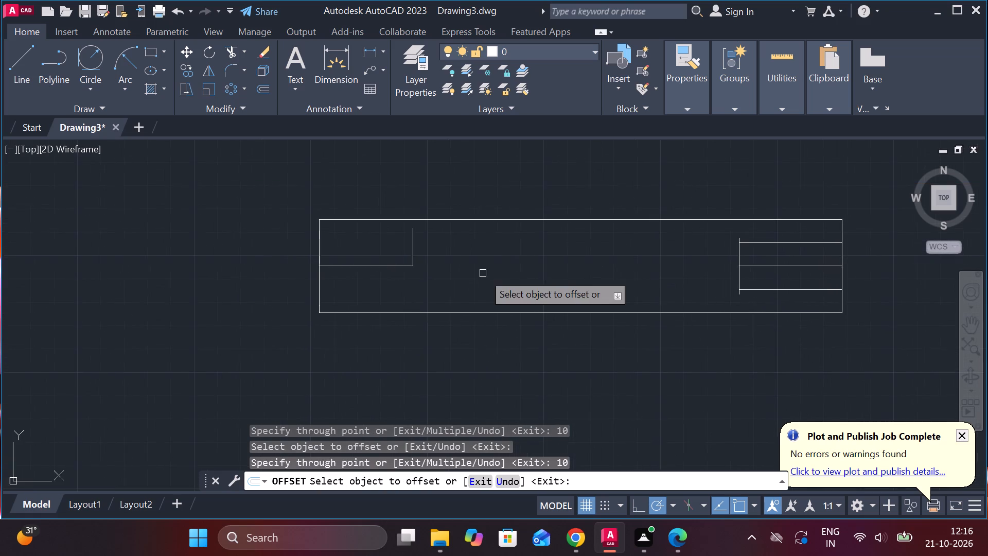
key("Escape")
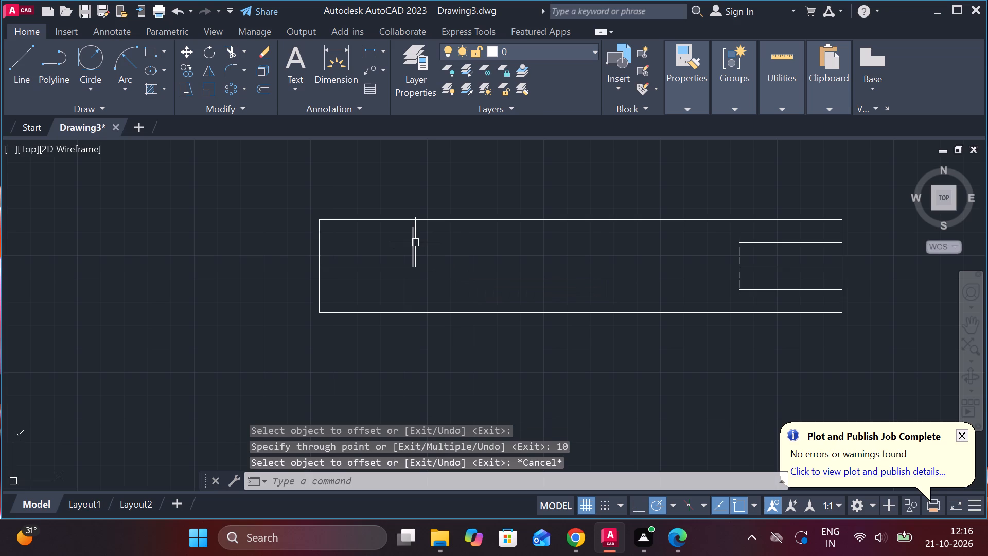
Erase the vertical line at the inner end of the left-hand centre line segment.
left_click(415, 242)
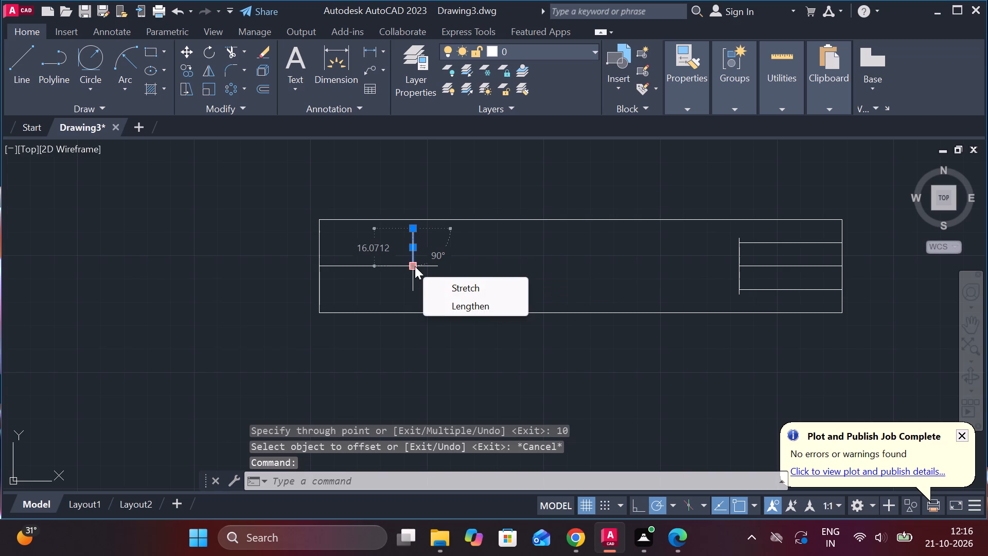
key("Escape")
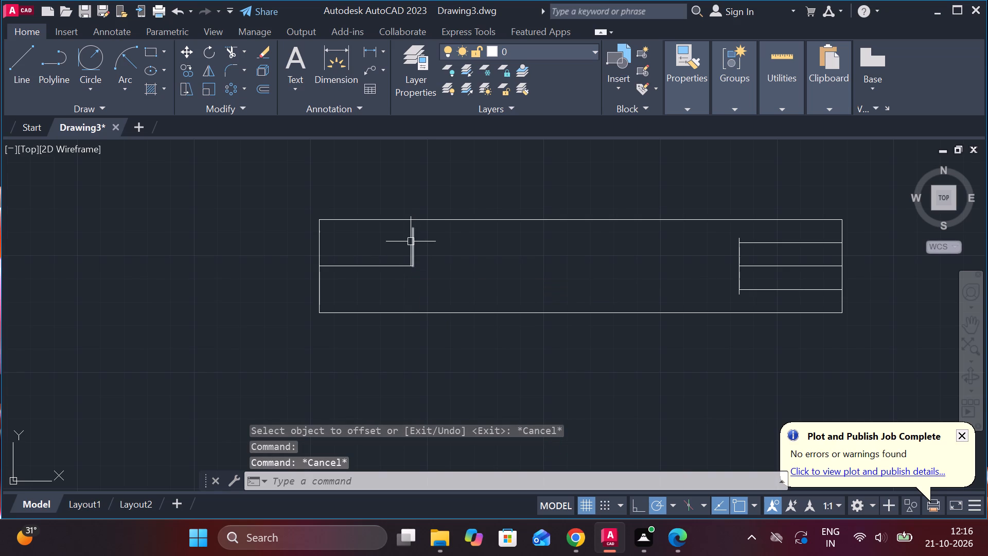
left_click(411, 241)
key("e")
key("Return")
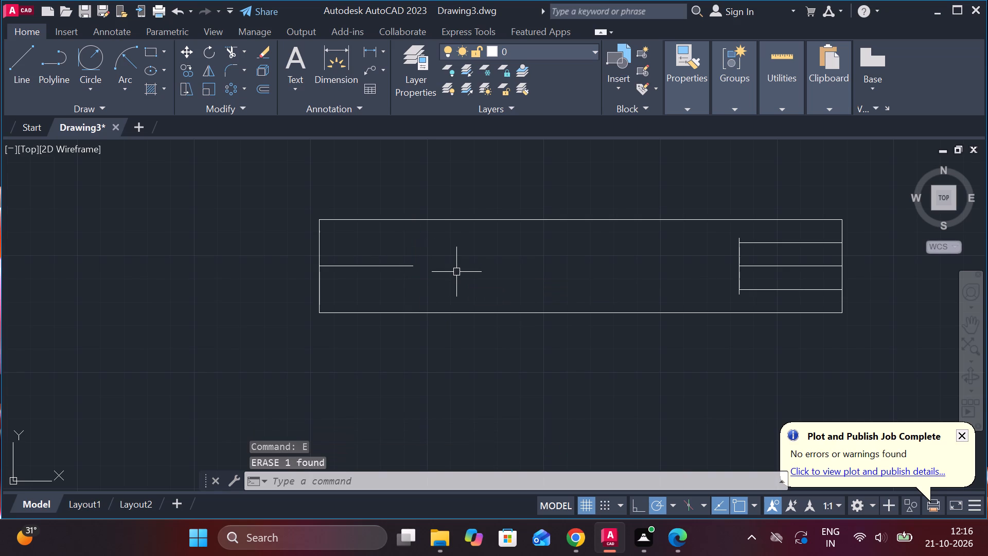
Draw a 12-long line up from the left centre segment's inner end, continuing horizontally to the top of the right vertical line.
key("l")
key("Return")
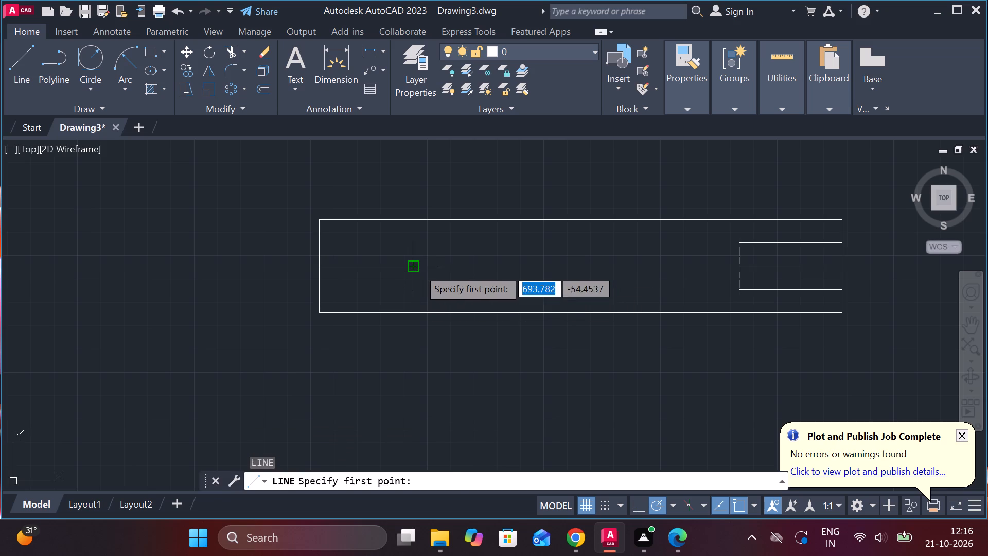
left_click(418, 268)
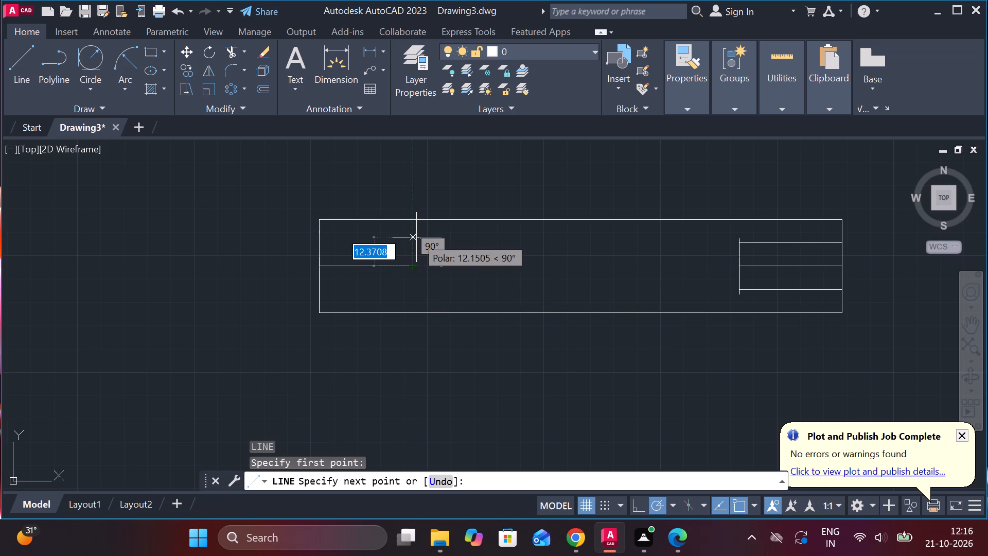
type("12")
key("space")
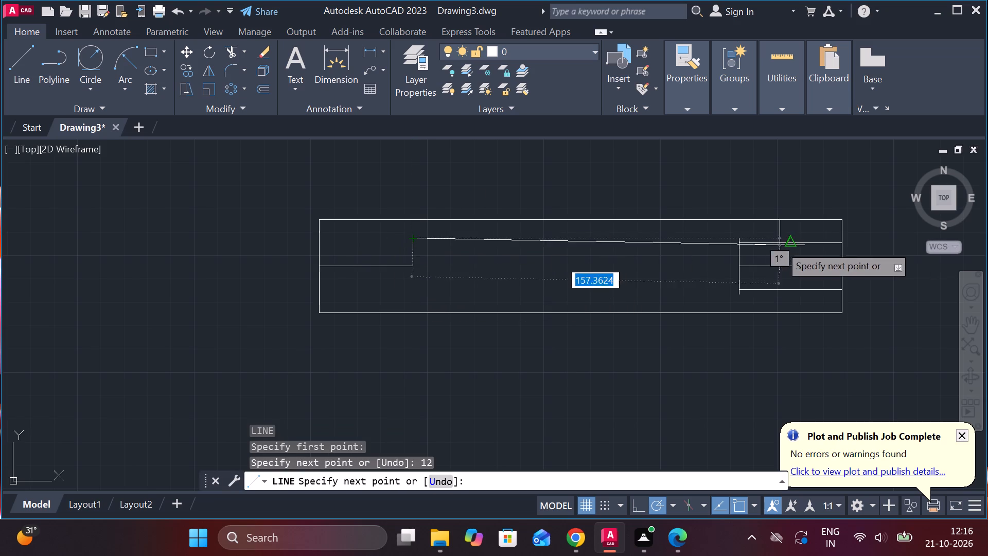
scroll(755, 244, "up", 3)
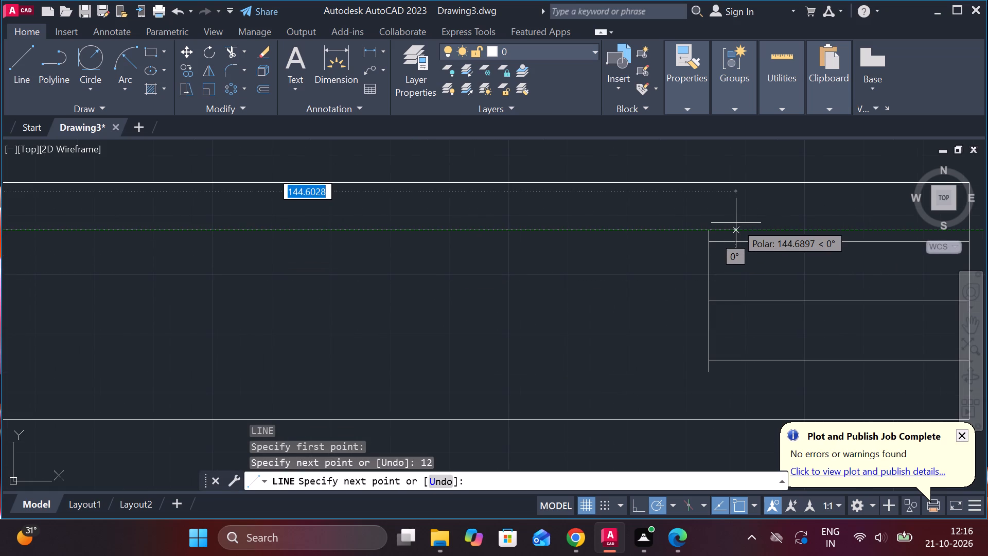
left_click(718, 223)
scroll(718, 223, "down", 3)
key("Escape")
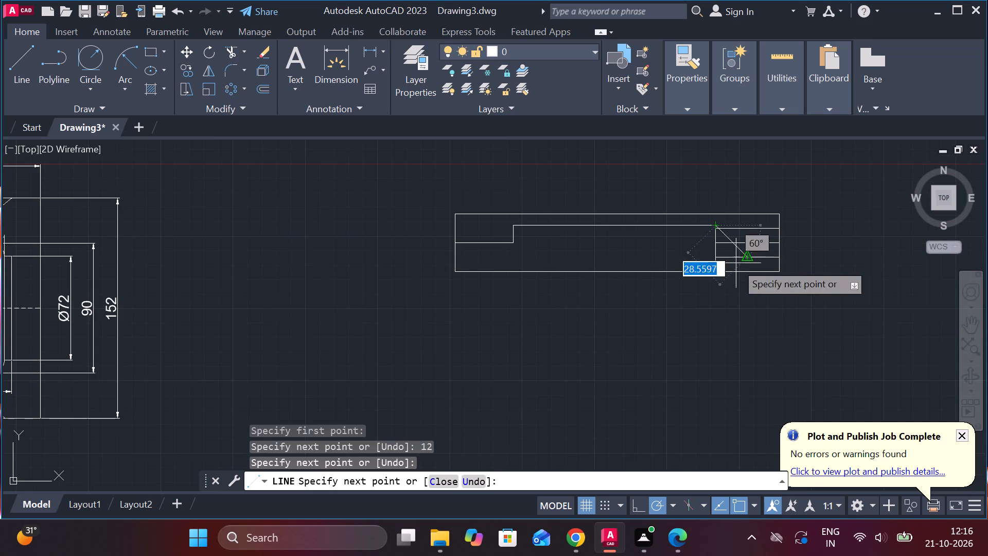
Draw a 12-long line down from the left centre segment's inner end, continuing horizontally to the bottom of the right vertical line.
scroll(738, 266, "up", 1)
key("space")
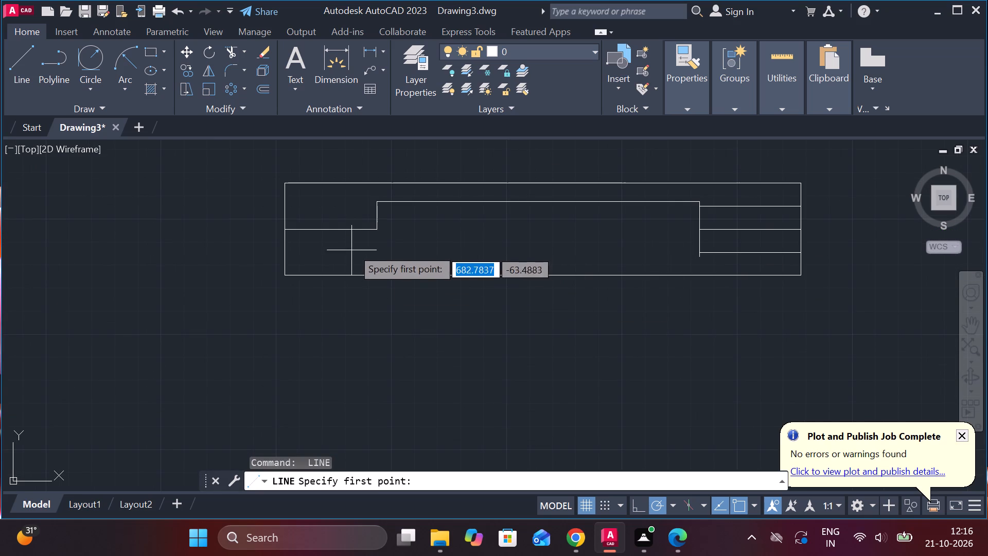
left_click(376, 231)
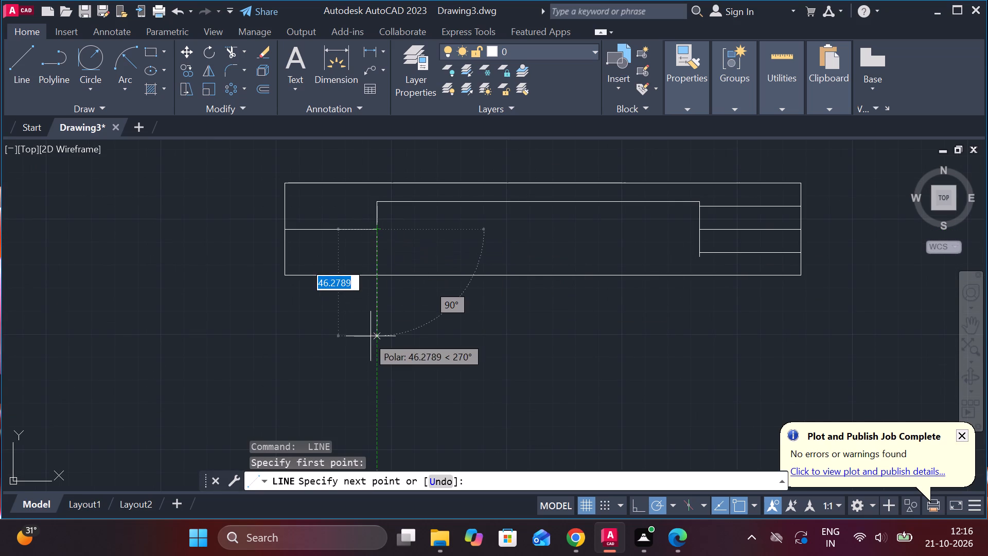
type("12")
key("space")
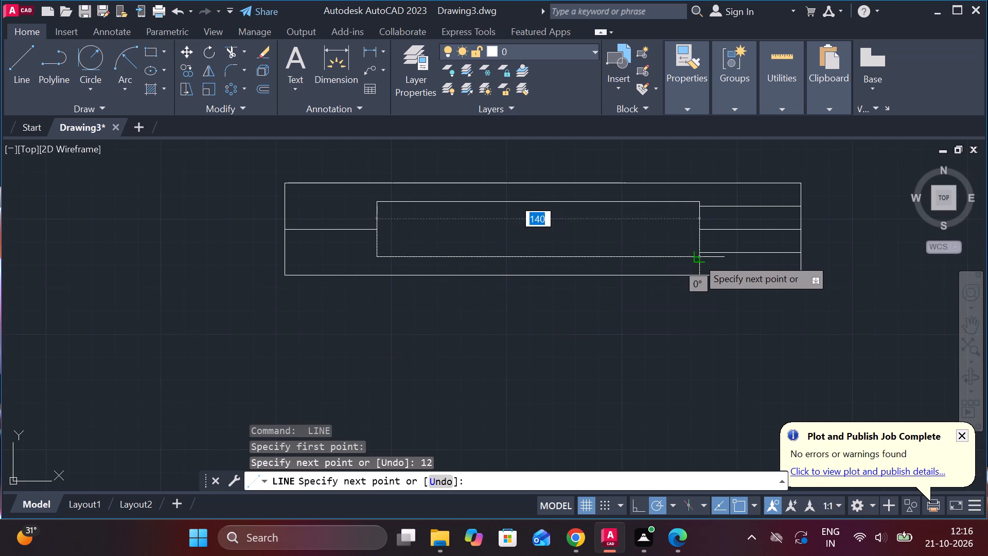
scroll(697, 258, "up", 3)
left_click(697, 253)
scroll(749, 235, "down", 2)
scroll(796, 239, "down", 2)
key("Escape")
Offset the left-hand centre line segment by 10 above and 10 below.
scroll(744, 279, "up", 1)
middle_click_drag(702, 289, 727, 319)
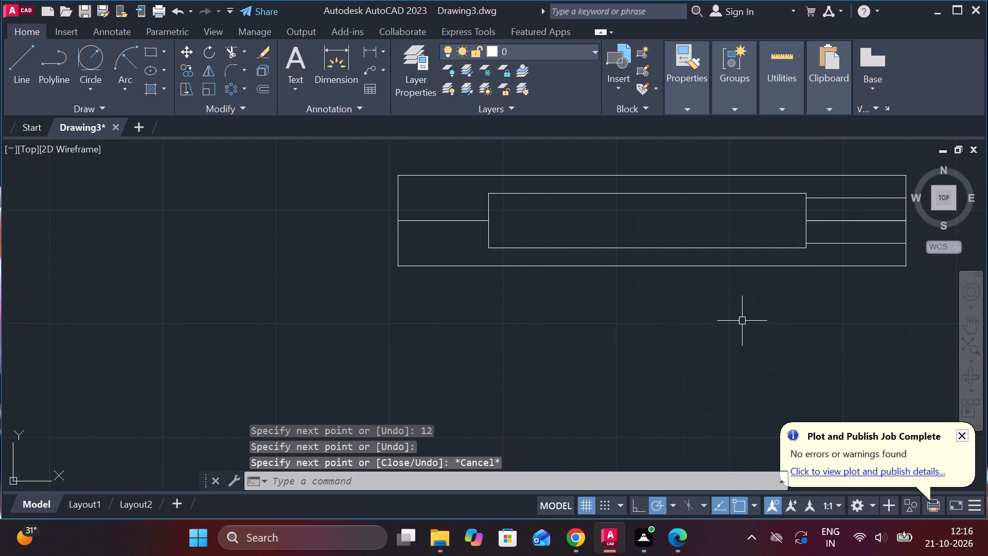
middle_click_drag(505, 302, 545, 337)
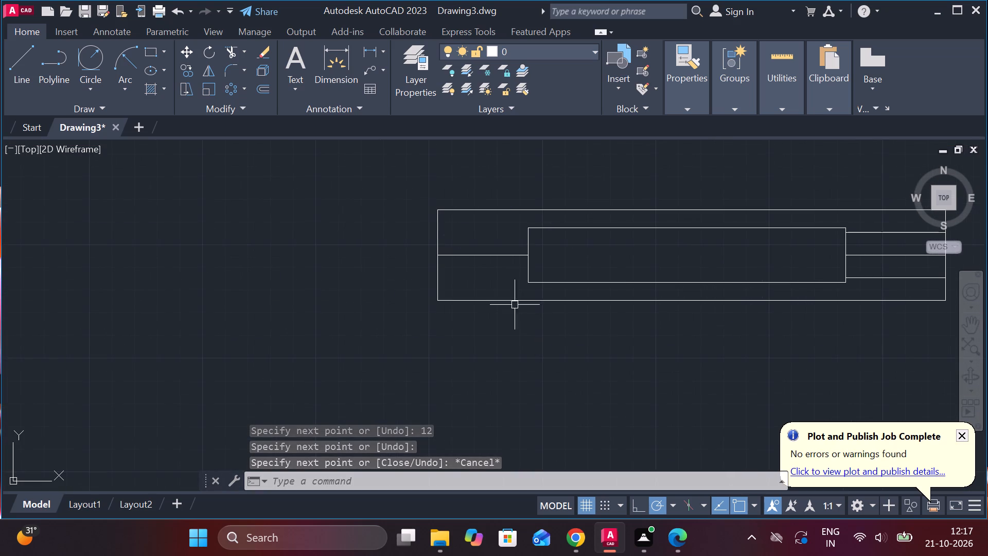
left_click(452, 253)
key("o")
key("Return")
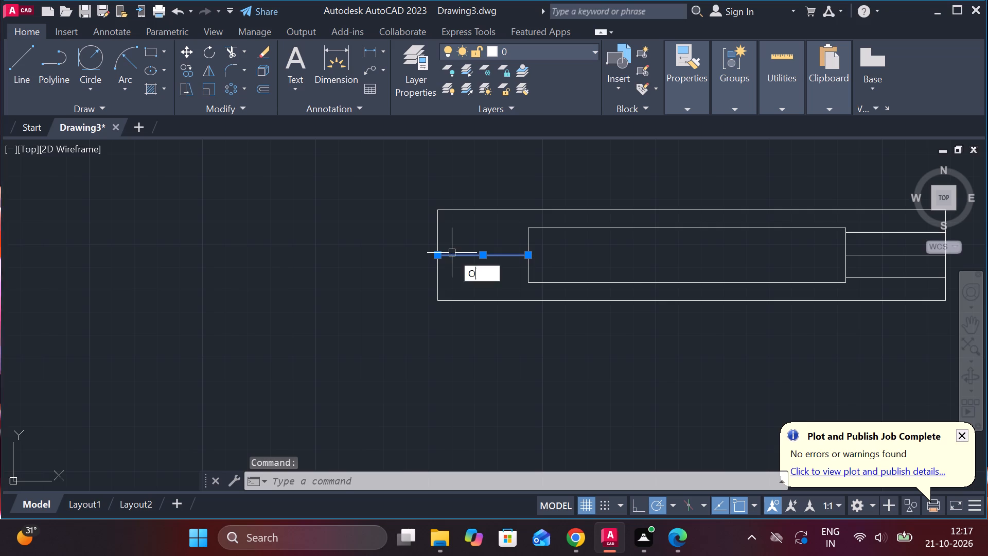
key("Return")
type("10")
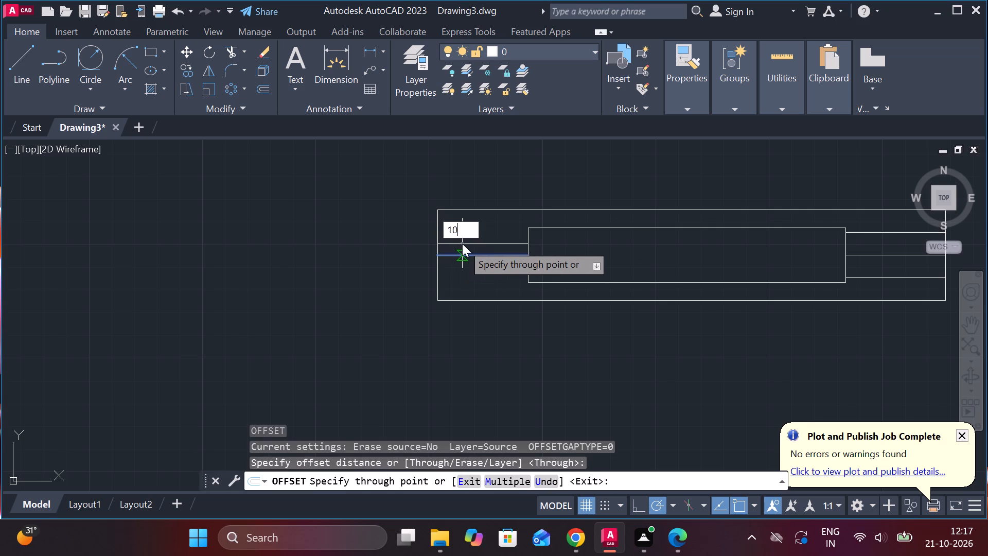
key("Return")
left_click(458, 257)
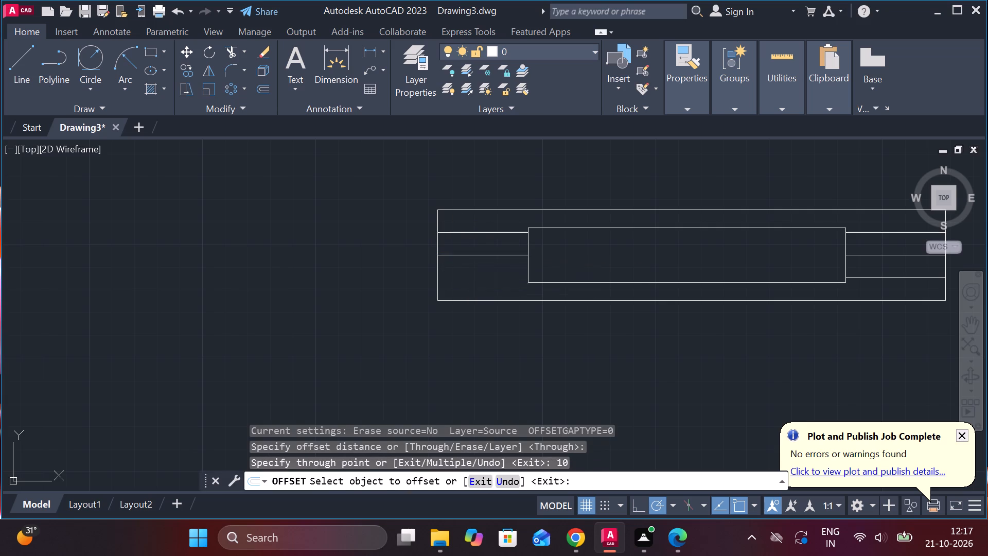
type("10")
key("Return")
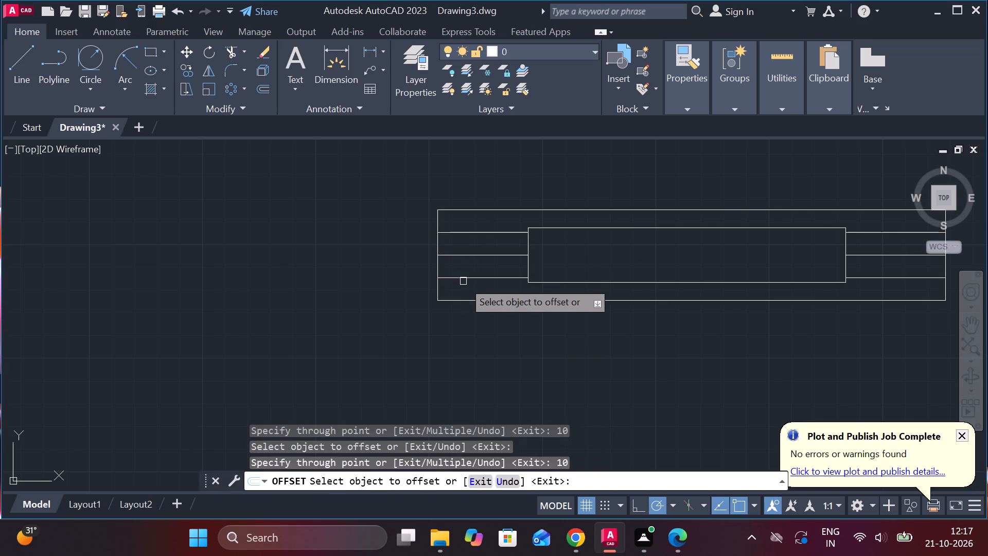
scroll(508, 268, "up", 1)
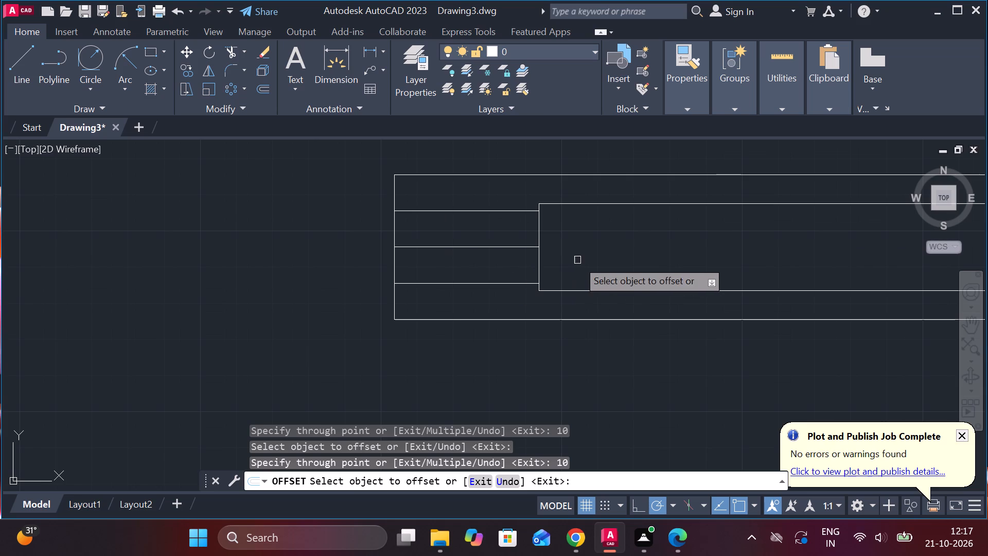
key("Escape")
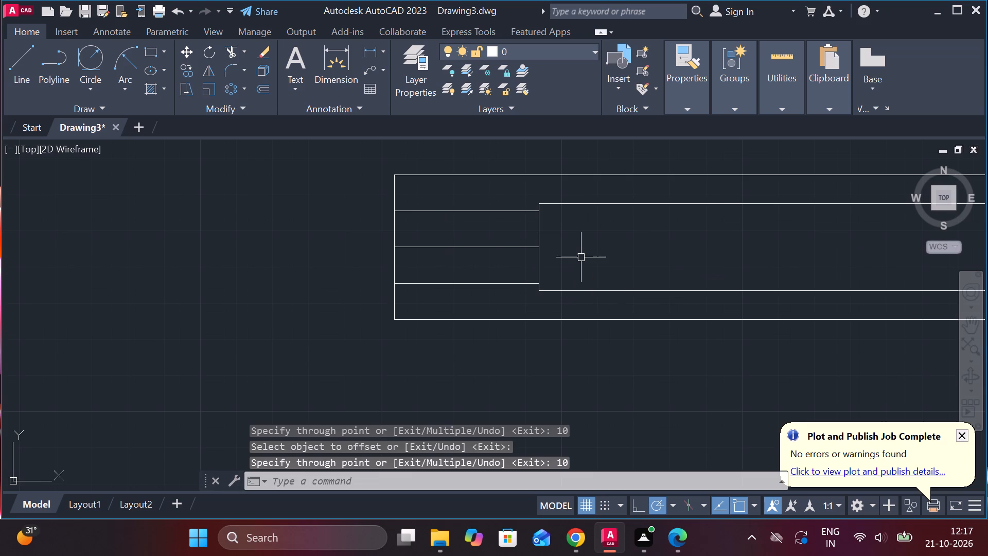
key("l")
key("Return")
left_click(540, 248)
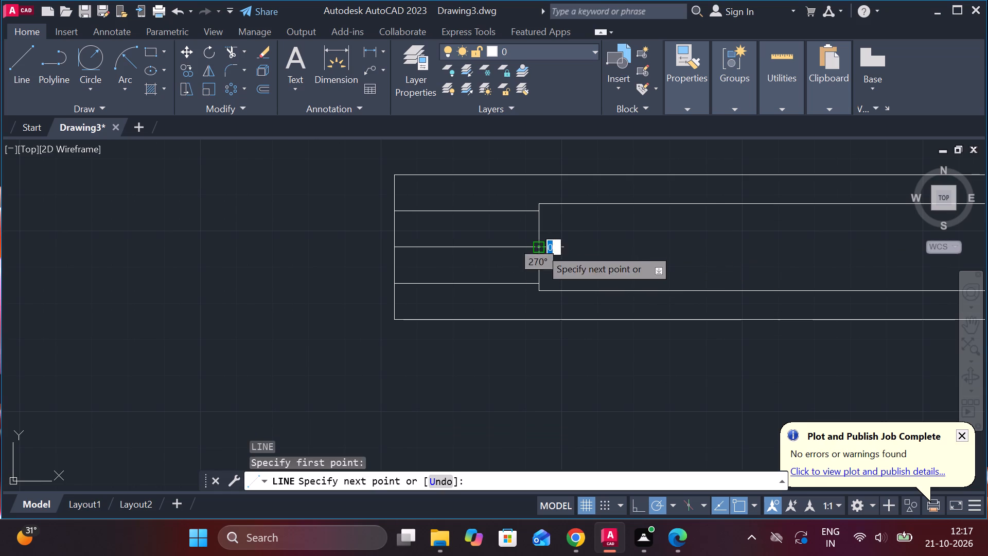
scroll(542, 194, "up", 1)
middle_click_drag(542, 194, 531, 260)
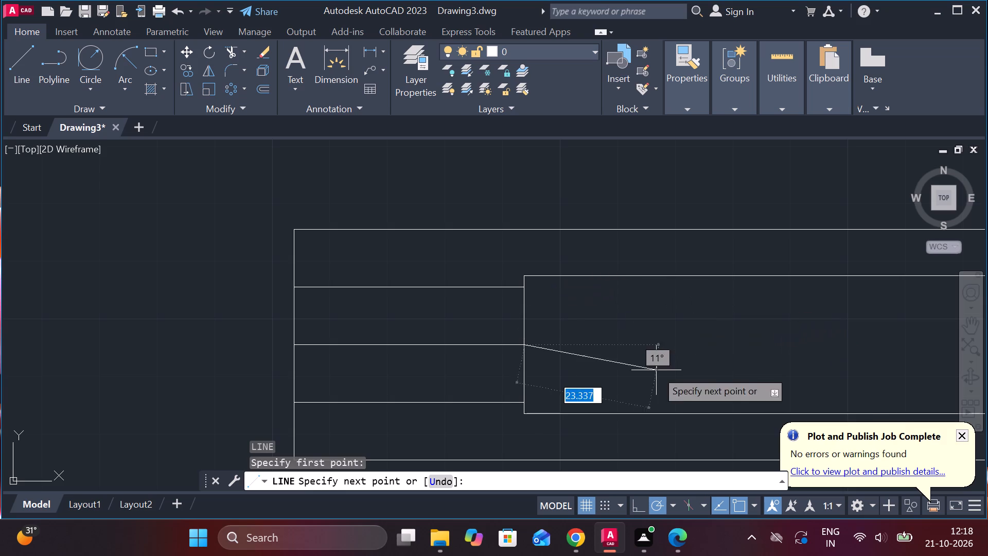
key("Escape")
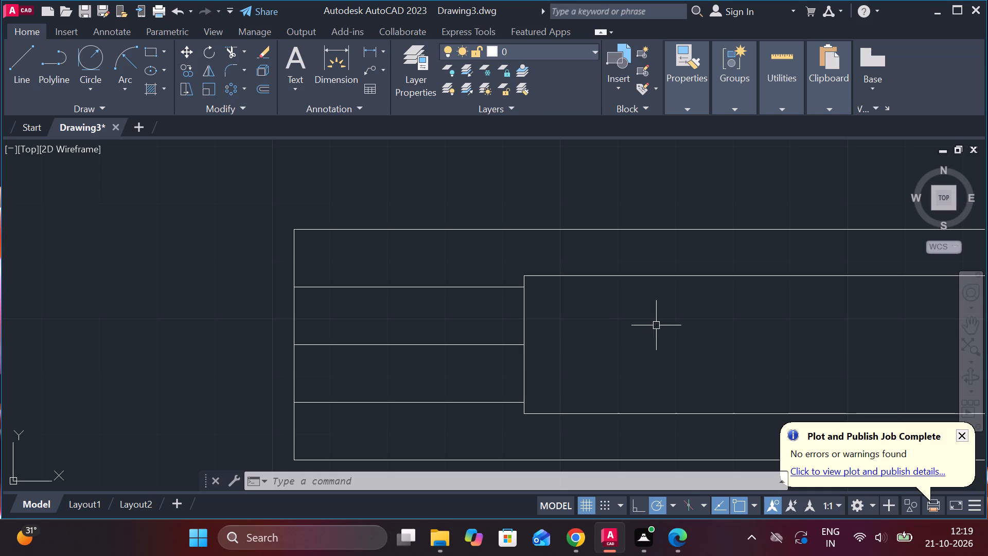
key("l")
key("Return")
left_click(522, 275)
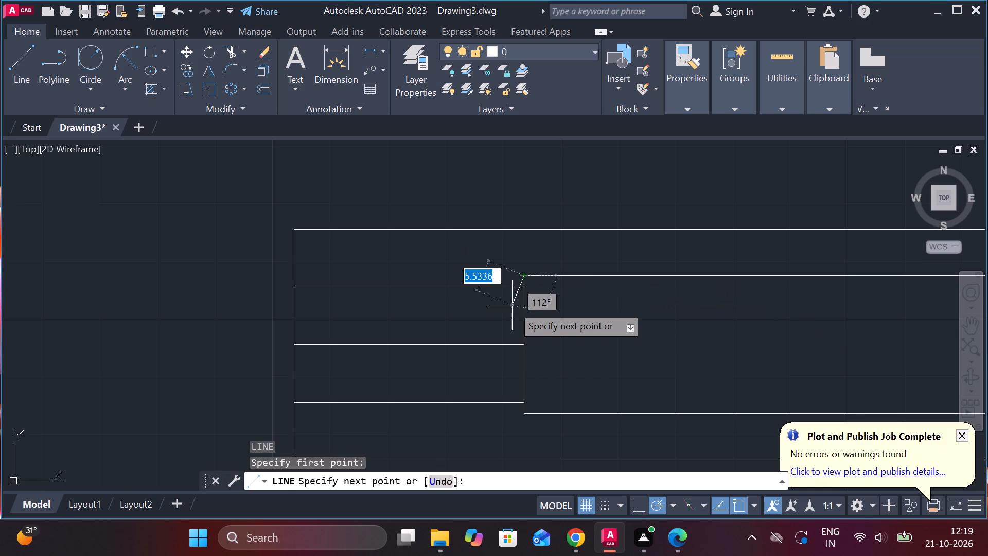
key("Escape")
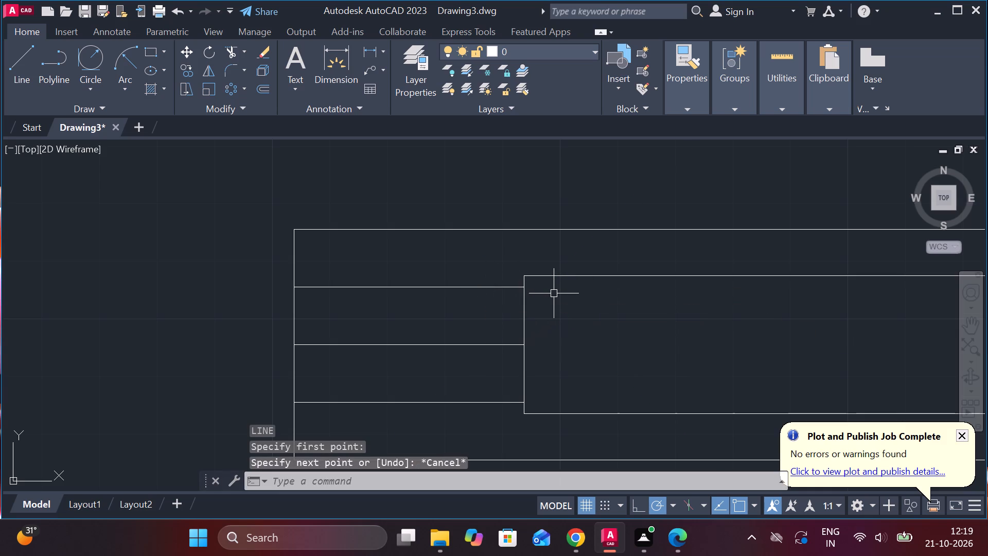
Draw a guide line 1 down from the upper left offset line's inner end, continuing horizontally towards the profile's left edge.
key("l")
key("Return")
scroll(547, 287, "up", 2)
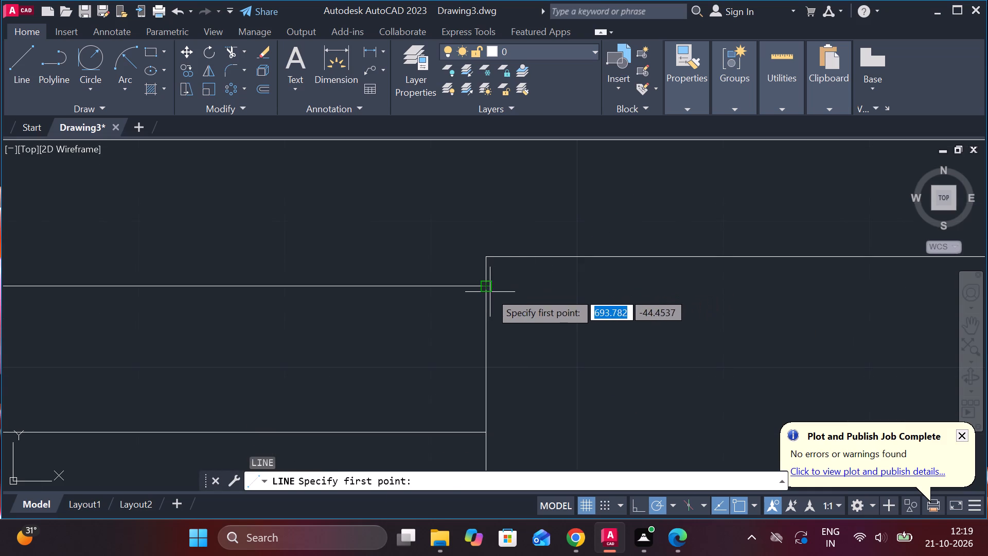
left_click(490, 292)
scroll(490, 300, "down", 2)
middle_click_drag(495, 335, 458, 276)
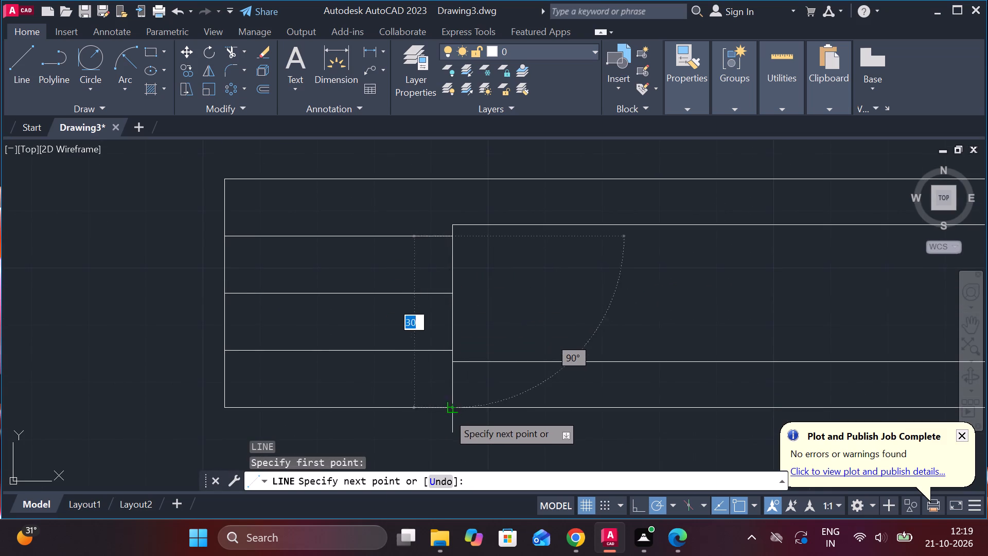
middle_click_drag(471, 418, 467, 346)
scroll(467, 346, "down", 1)
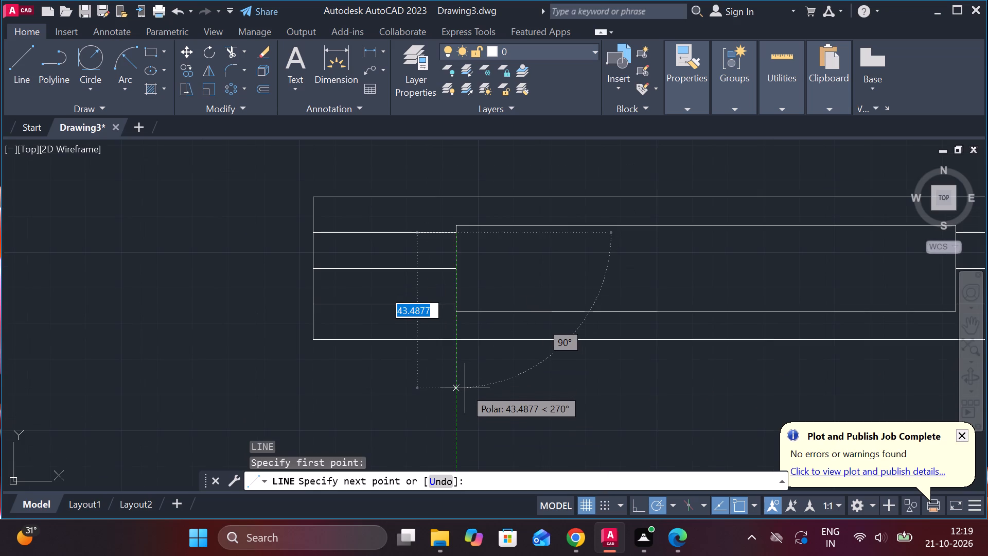
key("1")
key("Return")
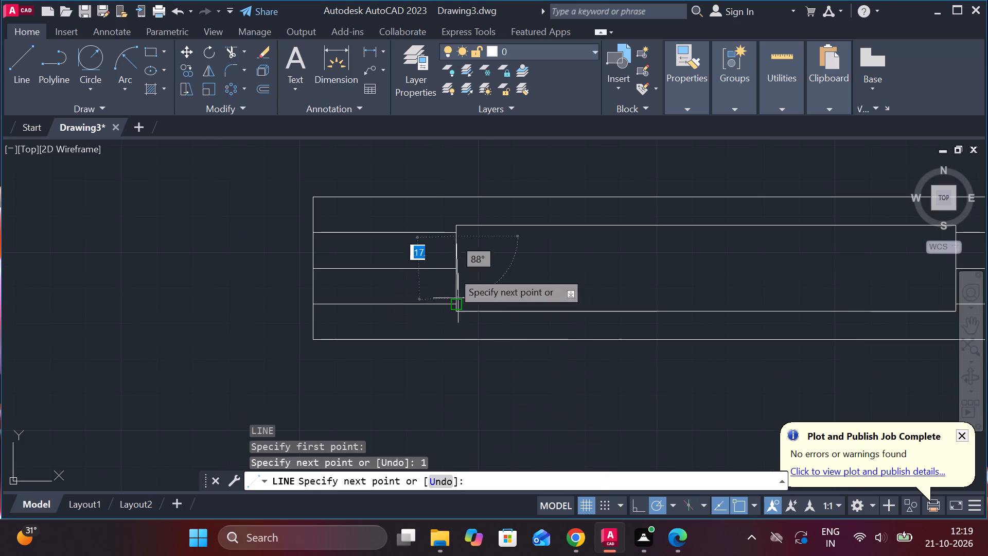
scroll(430, 232, "up", 2)
middle_click_drag(414, 276, 644, 268)
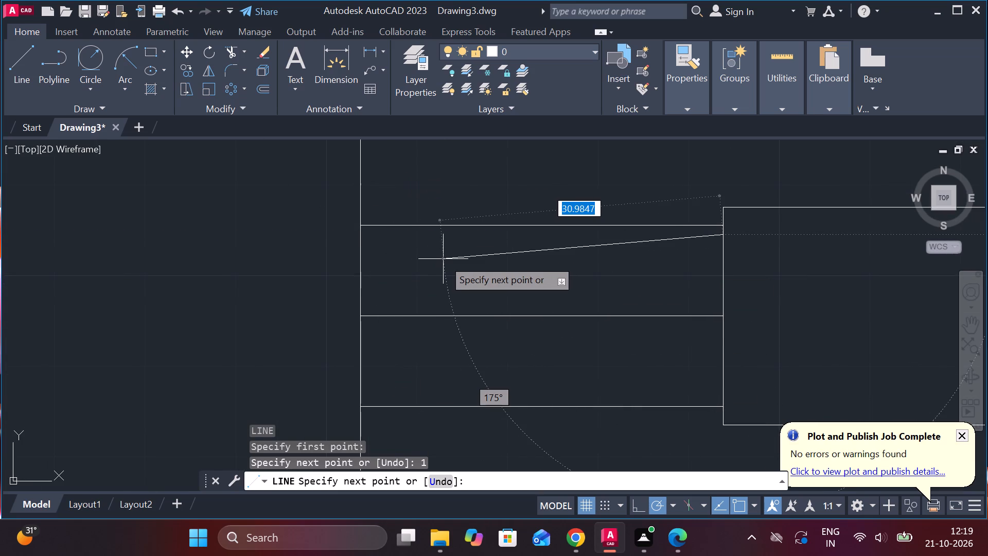
left_click(447, 245)
key("Escape")
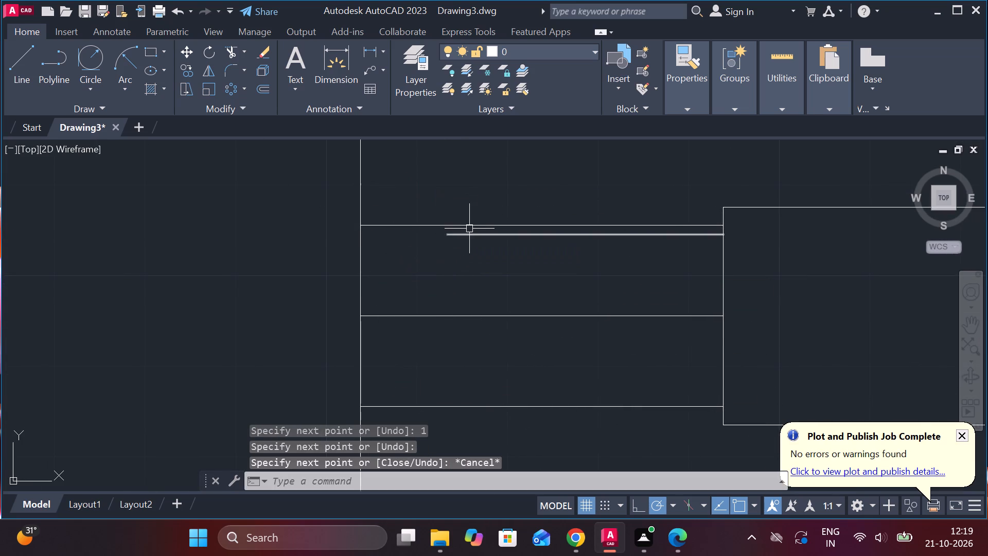
Stretch the upper left offset line's inner end down to the guide line's end so the line tapers.
left_click(472, 226)
scroll(790, 231, "up", 2)
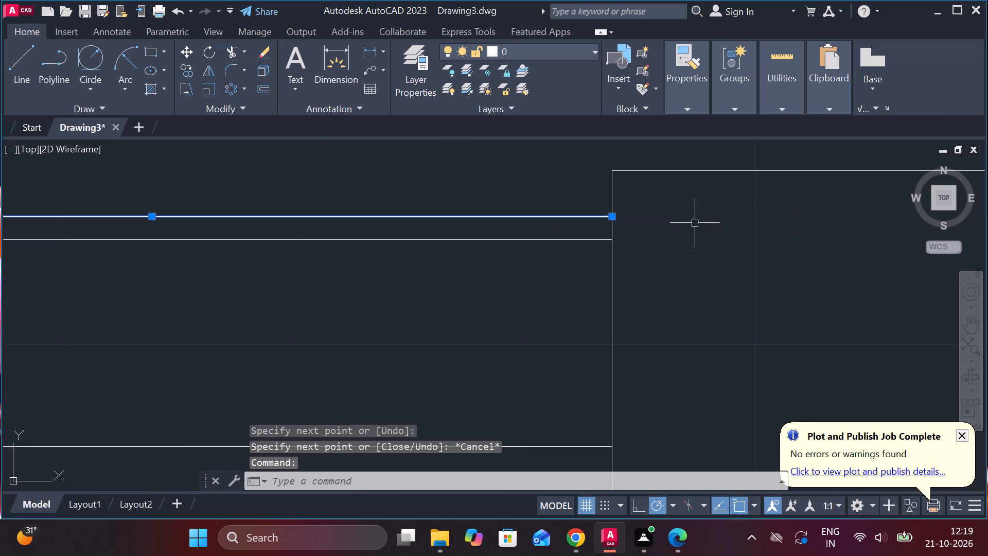
left_click(611, 214)
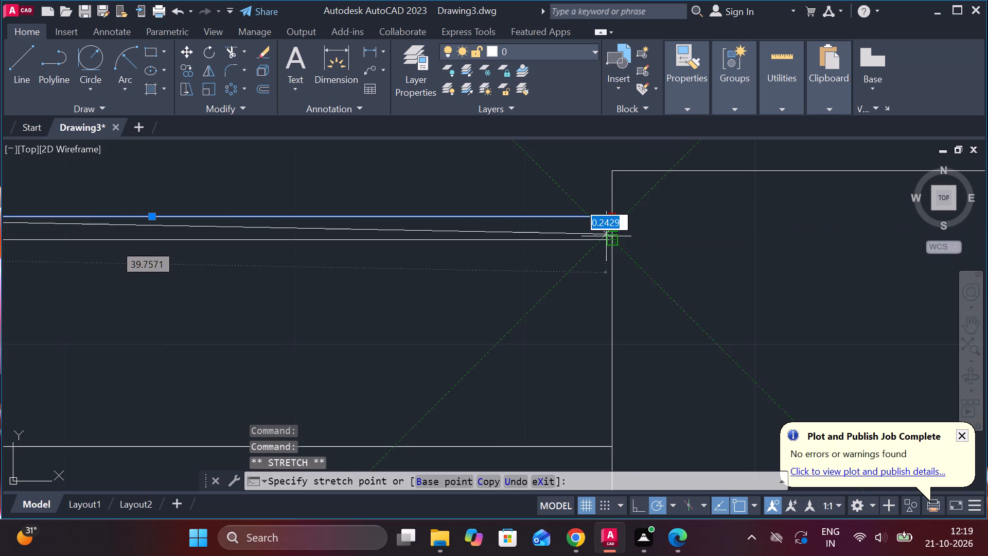
left_click(612, 239)
scroll(660, 240, "down", 2)
key("Escape")
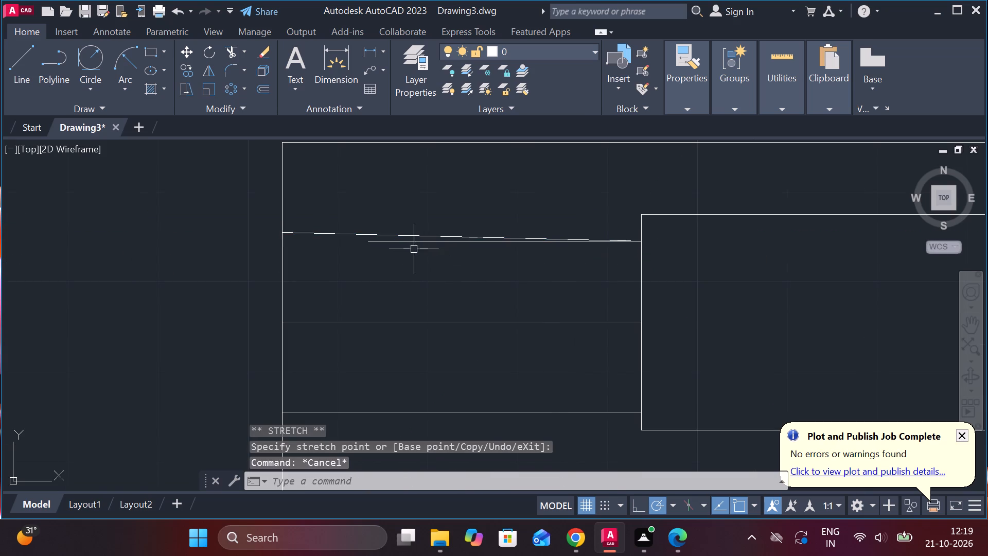
Erase the horizontal guide line below the tapered line.
left_click(393, 240)
type("E")
key("space")
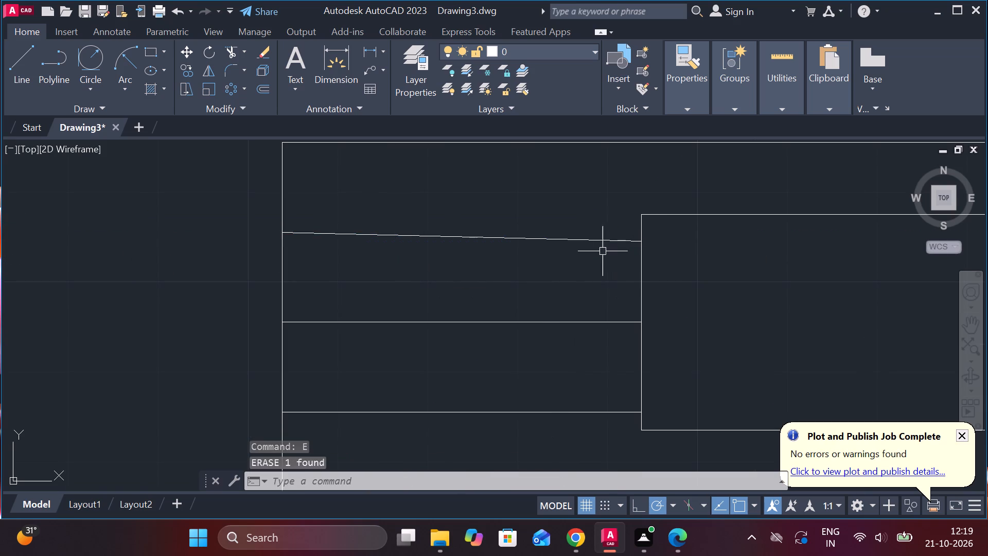
Mirror the tapered line about the left centre line segment, keeping the source line.
left_click(578, 240)
type("MI")
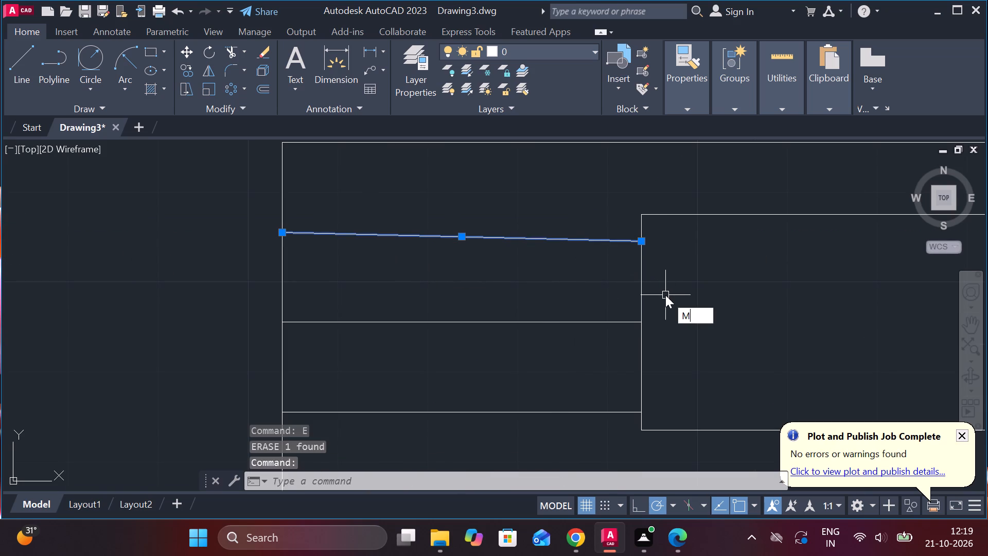
key("Return")
left_click(275, 321)
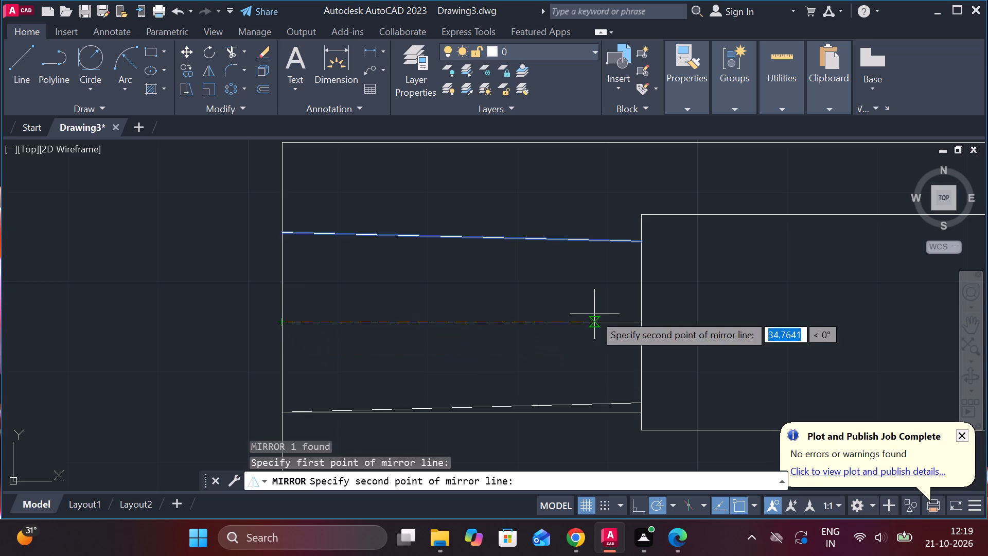
left_click(640, 326)
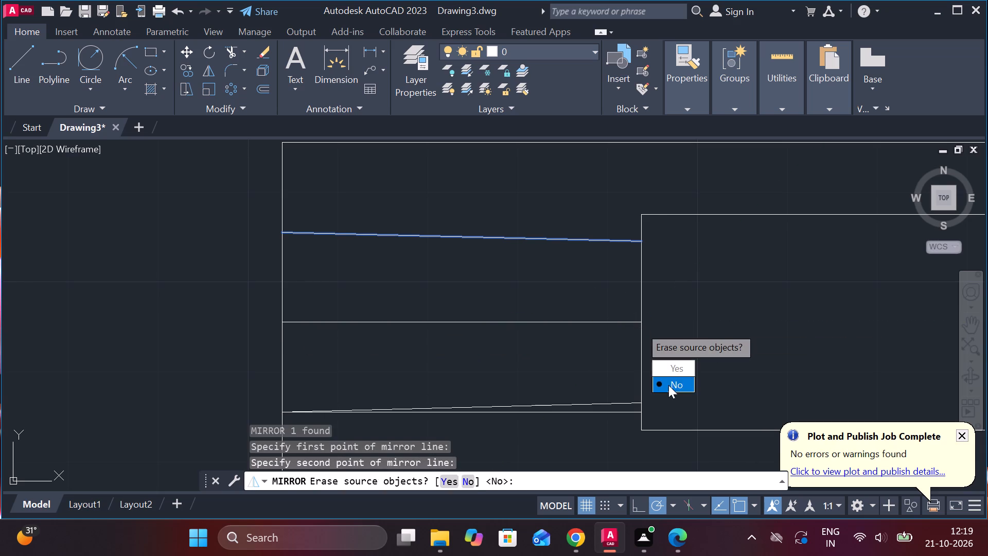
left_click_drag(668, 385, 640, 326)
Erase the straight lower offset line in the left end section.
left_click(606, 414)
key("e")
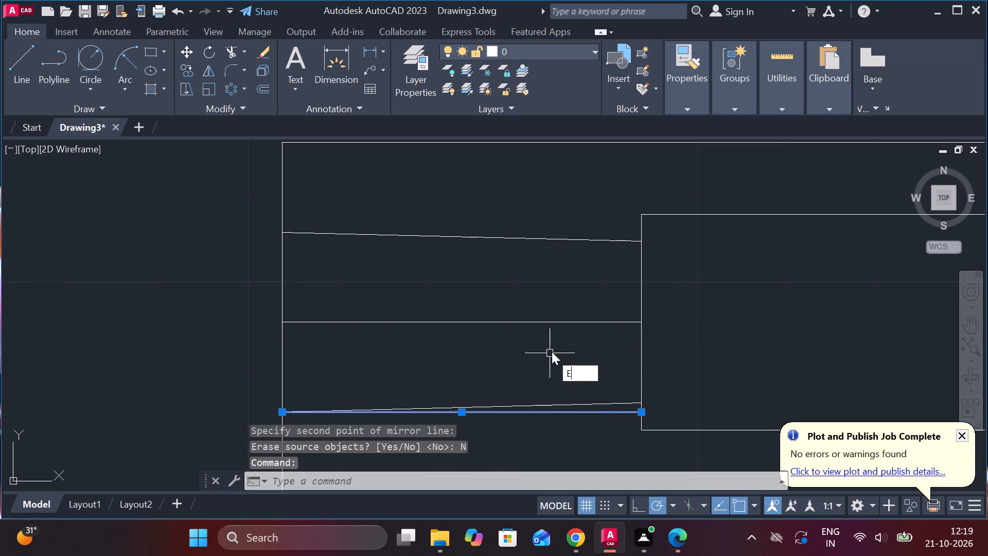
key("space")
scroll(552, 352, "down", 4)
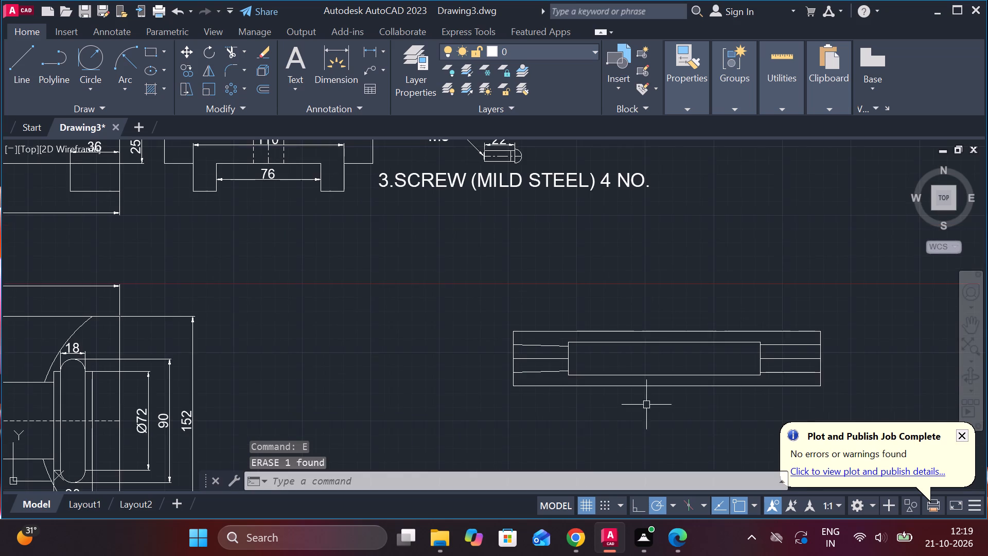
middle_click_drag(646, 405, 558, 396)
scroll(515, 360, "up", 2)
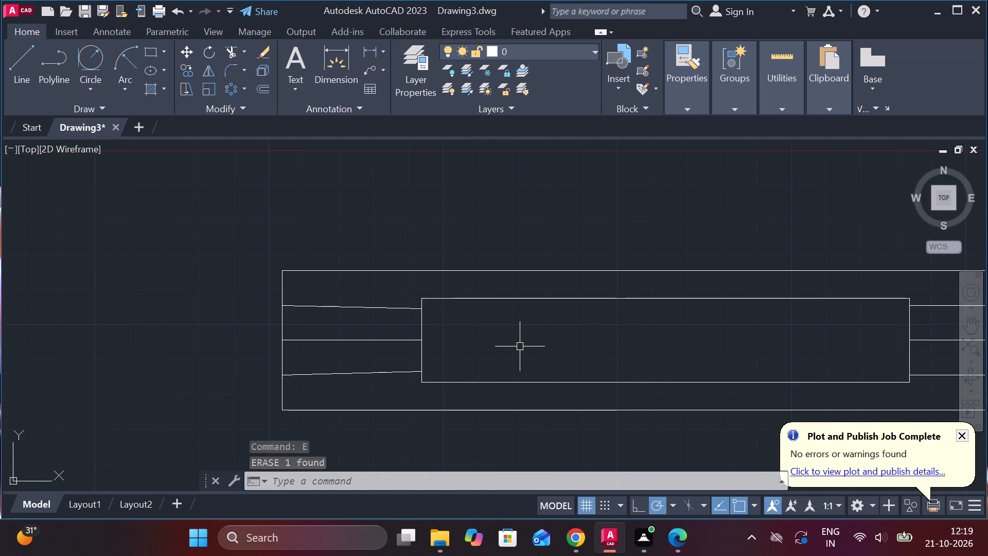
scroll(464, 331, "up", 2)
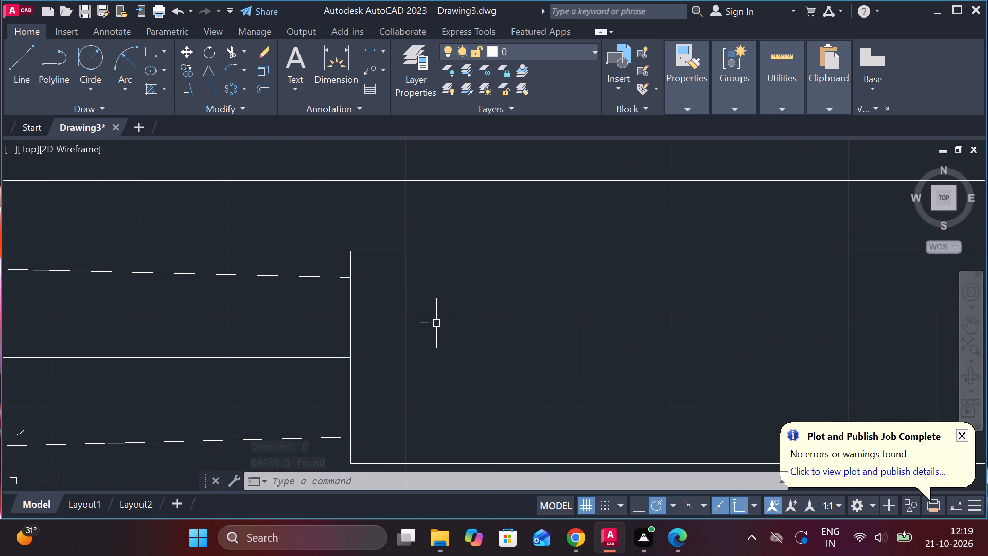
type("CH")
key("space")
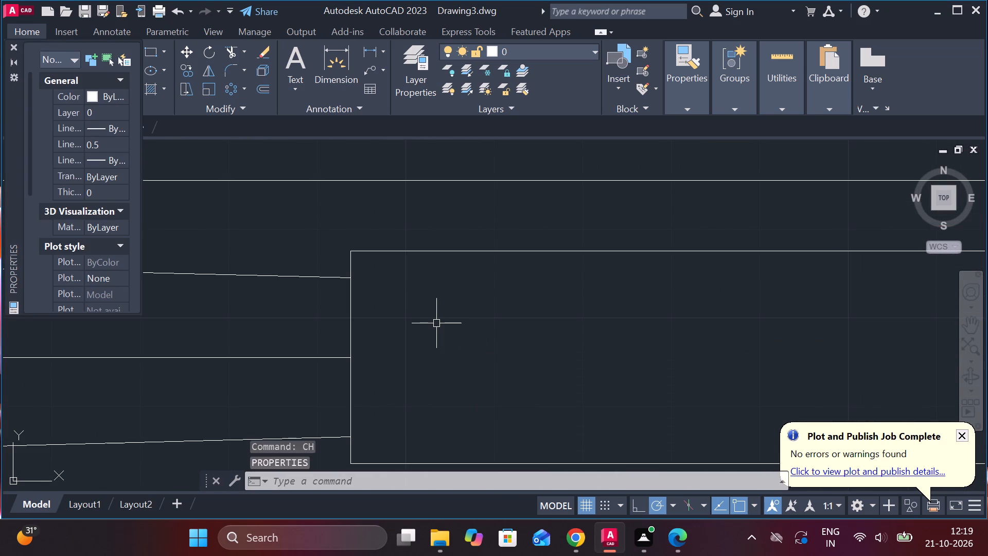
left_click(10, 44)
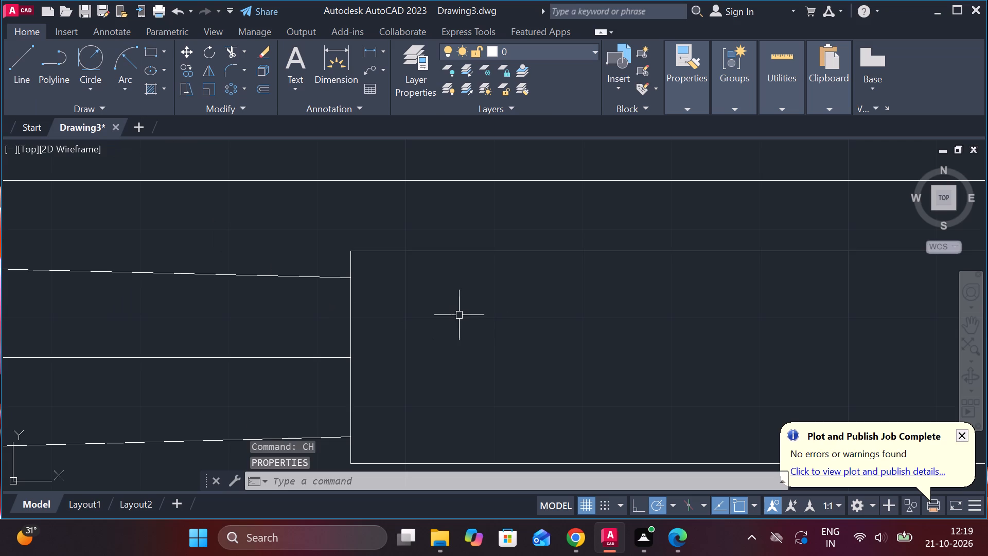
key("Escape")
Chamfer the upper-left corner of the central stepped section with a length of 1 and an angle of 45°.
type("CH")
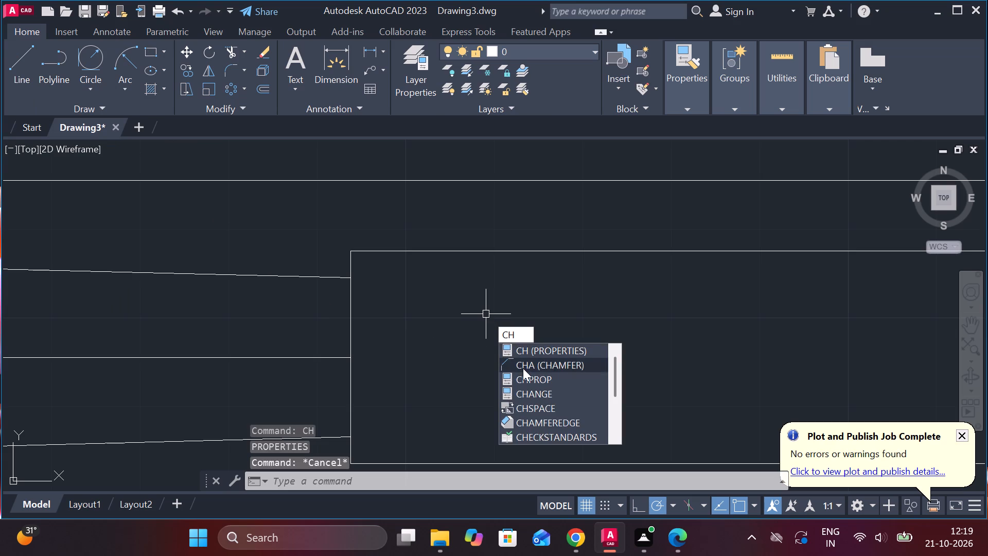
left_click(523, 368)
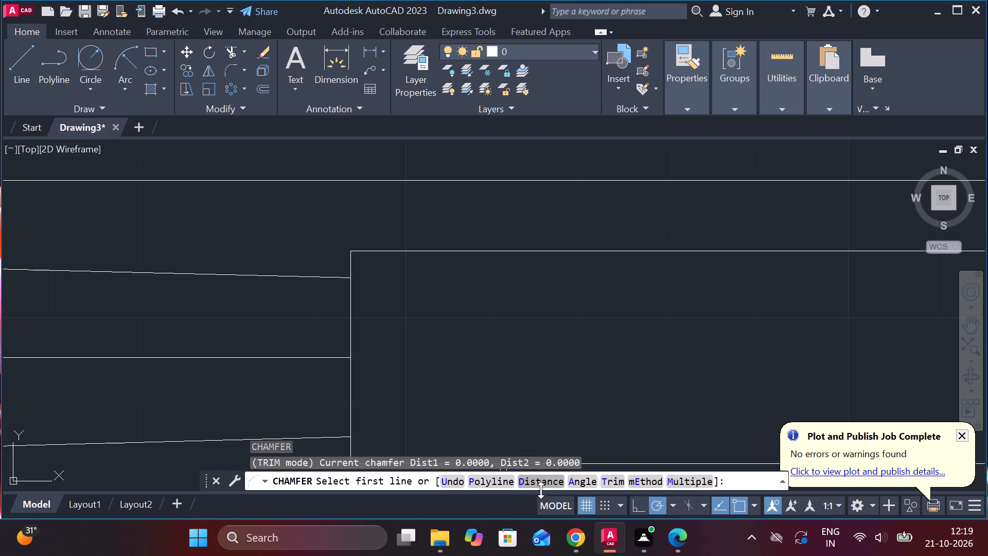
left_click(586, 487)
left_click(586, 480)
key("1")
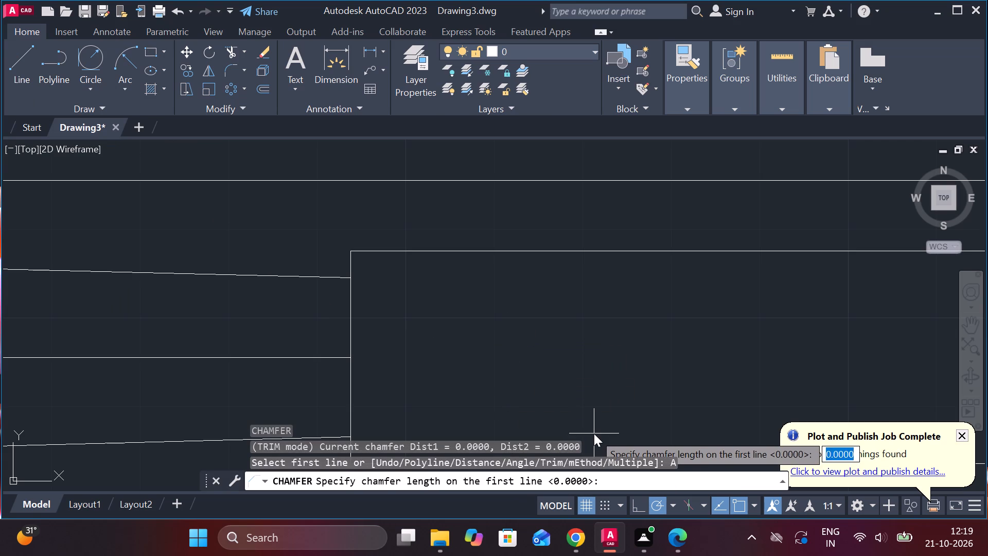
key("Return")
type("45")
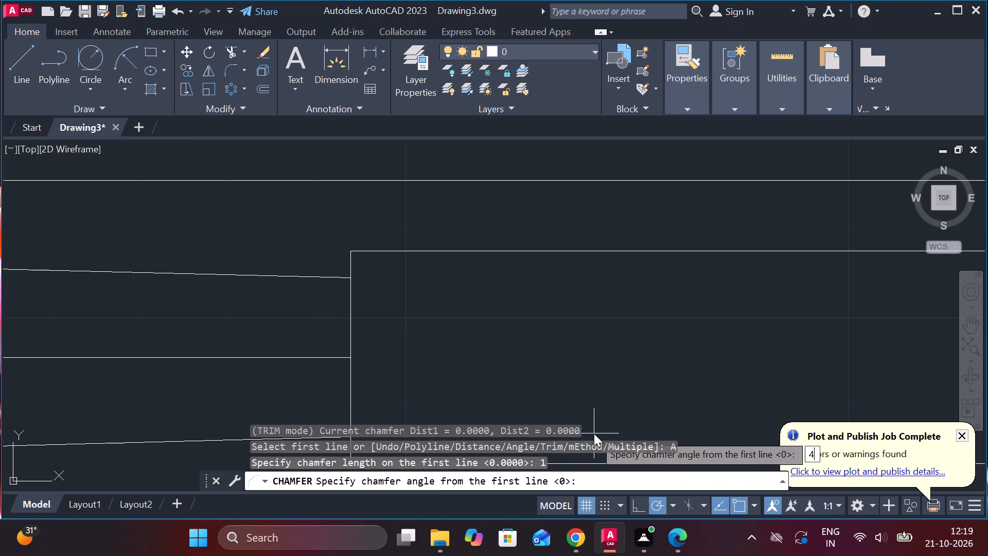
key("space")
left_click(376, 254)
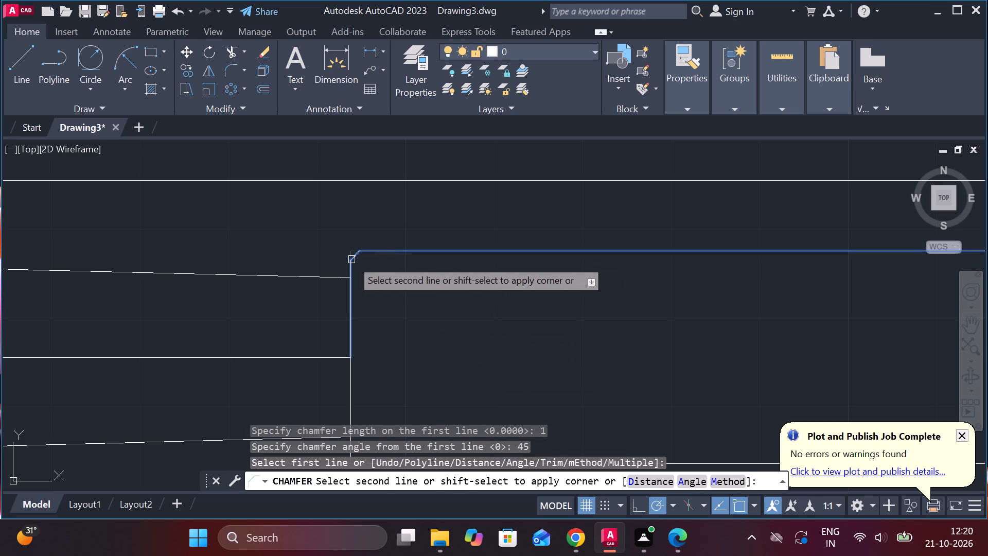
left_click(351, 259)
Chamfer the lower-left corner of the central section with the same length of 1 and 45° angle.
scroll(374, 274, "down", 3)
scroll(392, 355, "up", 2)
key("space")
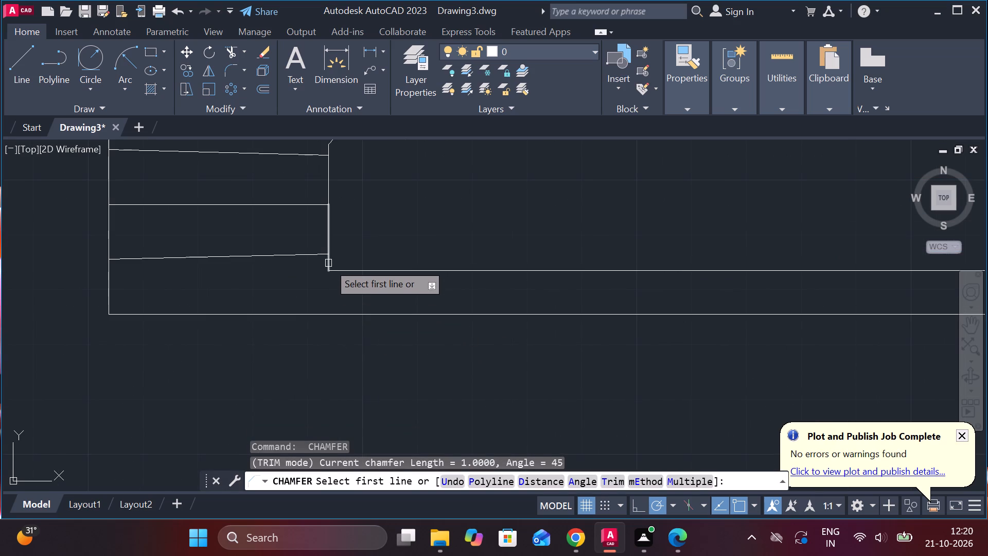
left_click(328, 263)
left_click(333, 269)
Chamfer the upper-right corner of the central section with the same length of 1 and 45° angle.
scroll(478, 258, "down", 3)
scroll(627, 230, "up", 3)
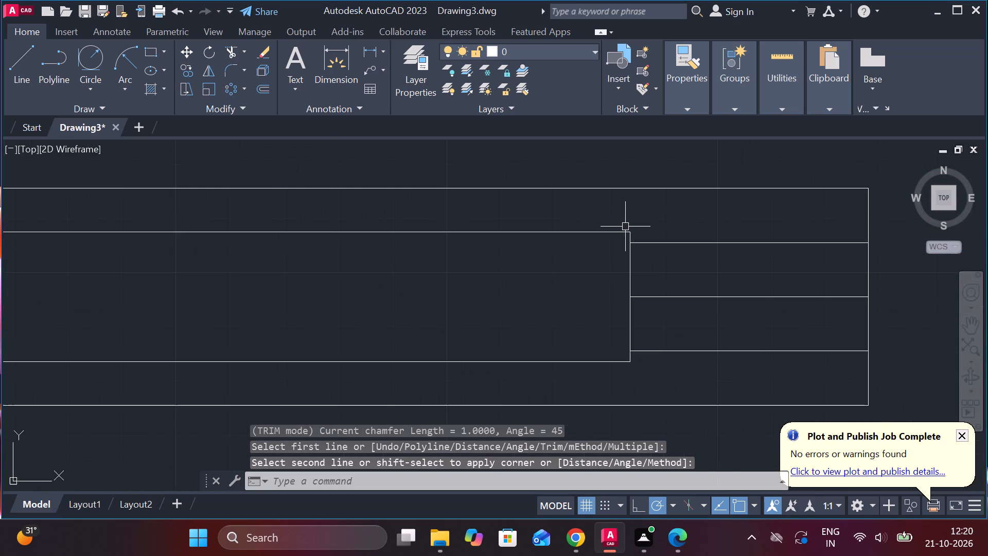
key("space")
left_click(624, 229)
left_click(629, 232)
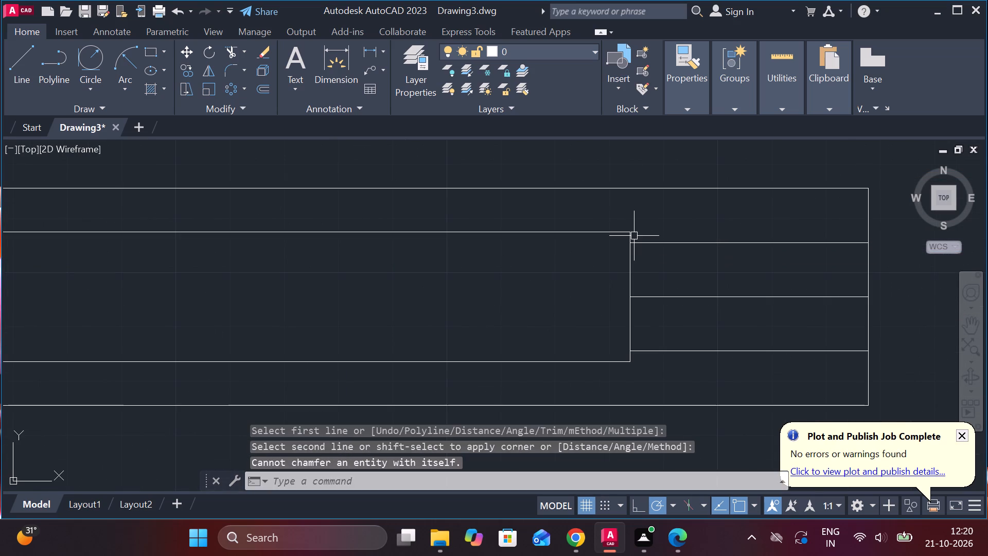
scroll(633, 236, "up", 2)
key("space")
left_click(606, 229)
left_click(620, 237)
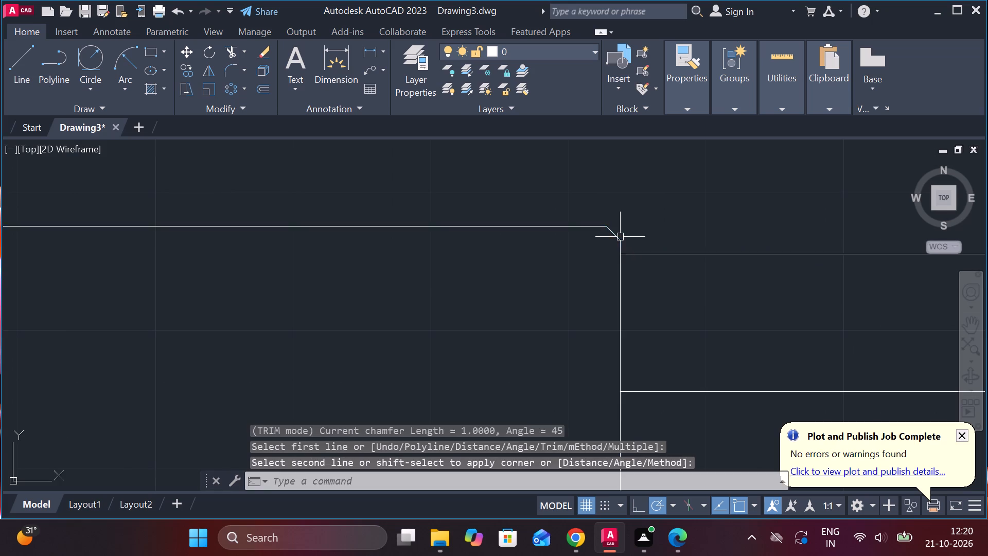
Chamfer the lower-right corner of the central section with the same length of 1 and 45° angle.
scroll(624, 236, "down", 3)
scroll(658, 344, "up", 2)
key("space")
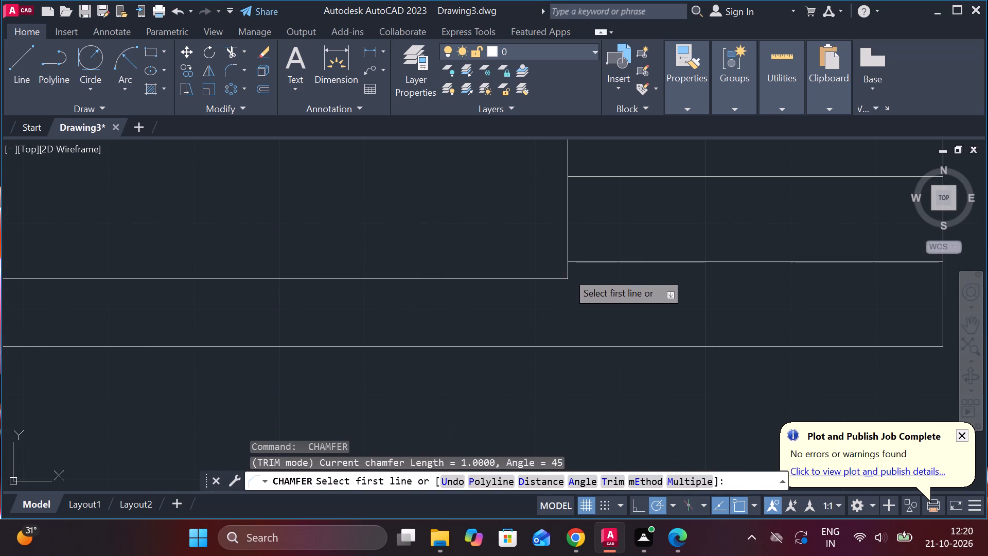
left_click(567, 272)
left_click(559, 278)
scroll(571, 280, "down", 2)
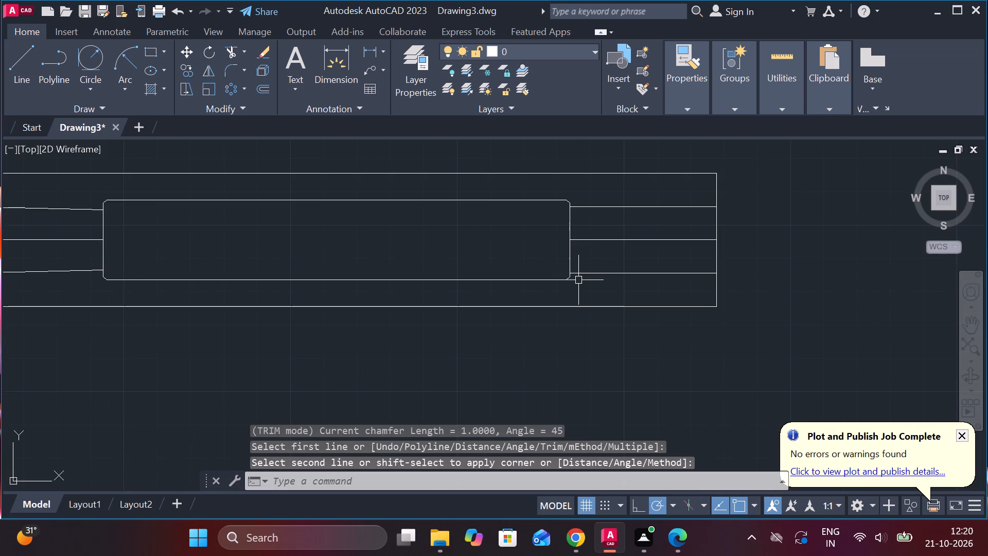